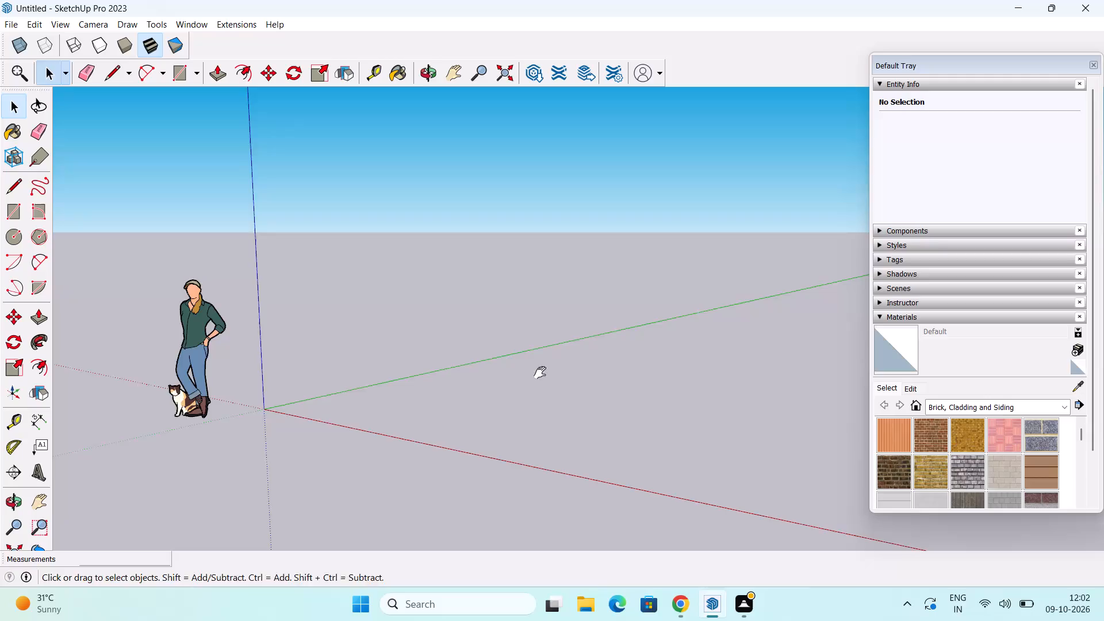
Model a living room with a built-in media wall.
Draw a rectangle flat on the ground plane in the open area between the red and green axes.
{"action": "middle_click_drag", "start_coordinate": [540, 373], "coordinate": [417, 398]}
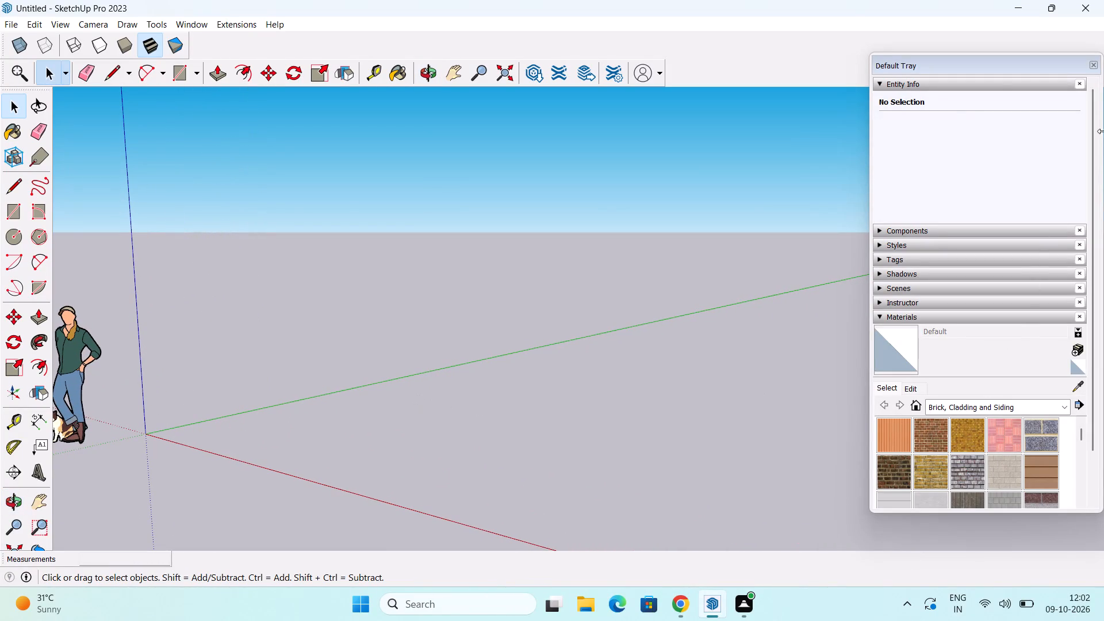
{"action": "middle_click_drag", "start_coordinate": [666, 421], "coordinate": [691, 411]}
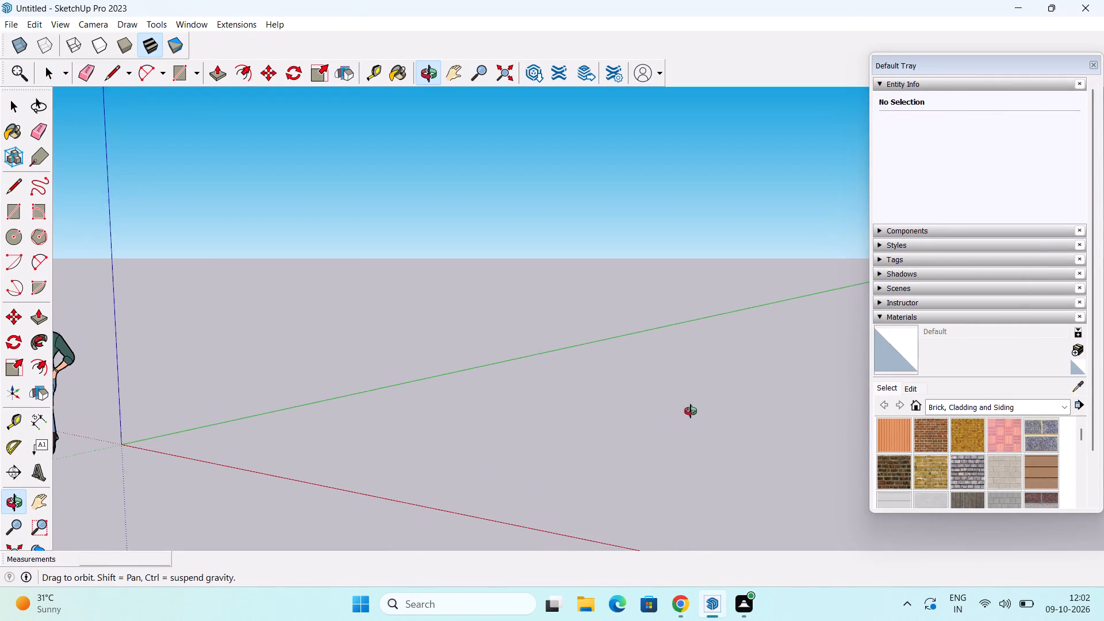
{"action": "middle_click_drag", "start_coordinate": [691, 411], "coordinate": [711, 432]}
{"action": "middle_click_drag", "start_coordinate": [710, 431], "coordinate": [656, 416]}
{"action": "scroll", "coordinate": [658, 407], "scroll_direction": "down", "scroll_amount": 2}
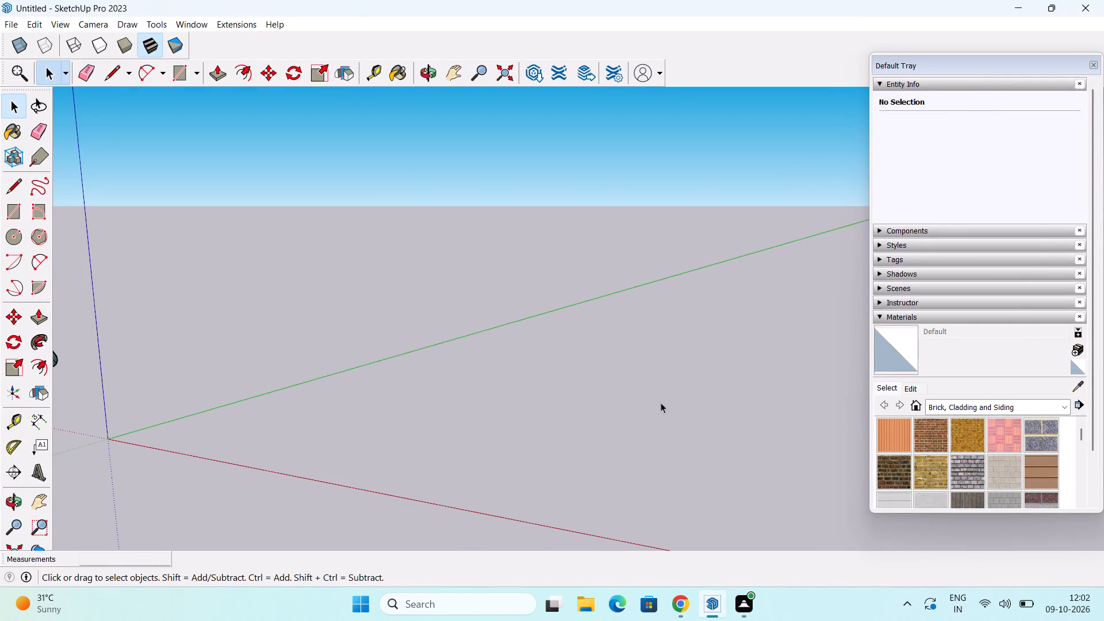
{"action": "middle_click_drag", "start_coordinate": [661, 402], "coordinate": [589, 373]}
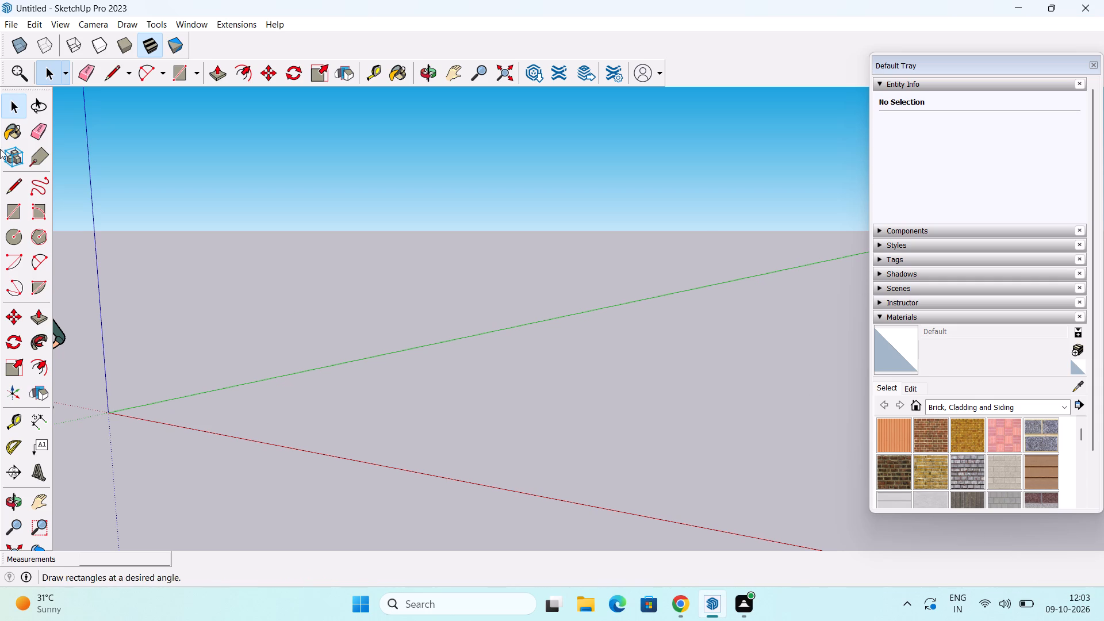
{"action": "left_click", "coordinate": [6, 210]}
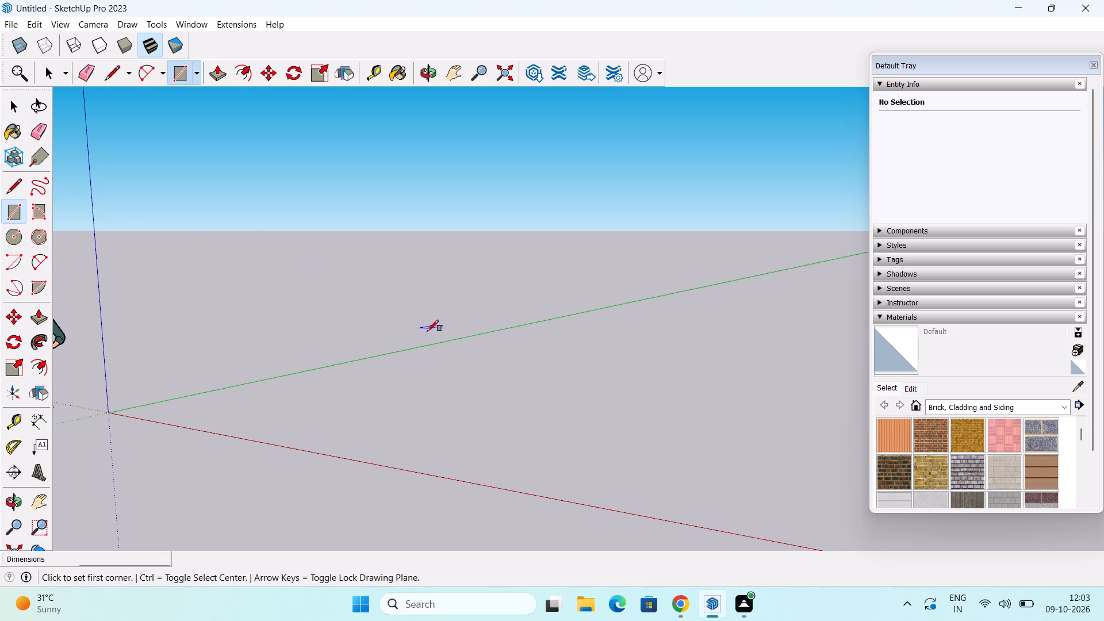
{"action": "left_click", "coordinate": [367, 405]}
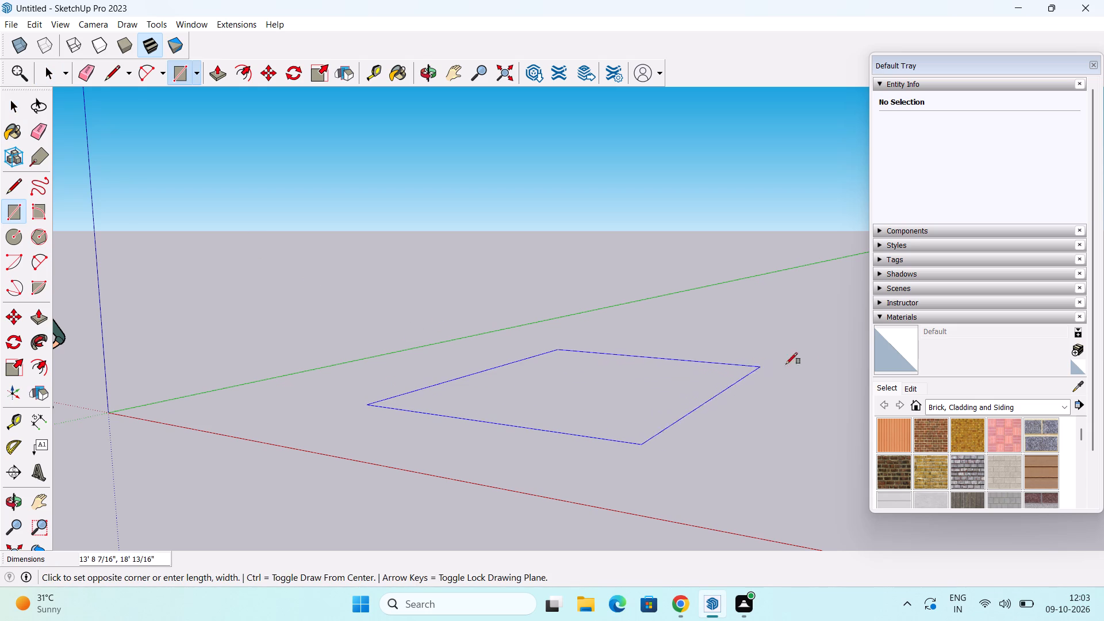
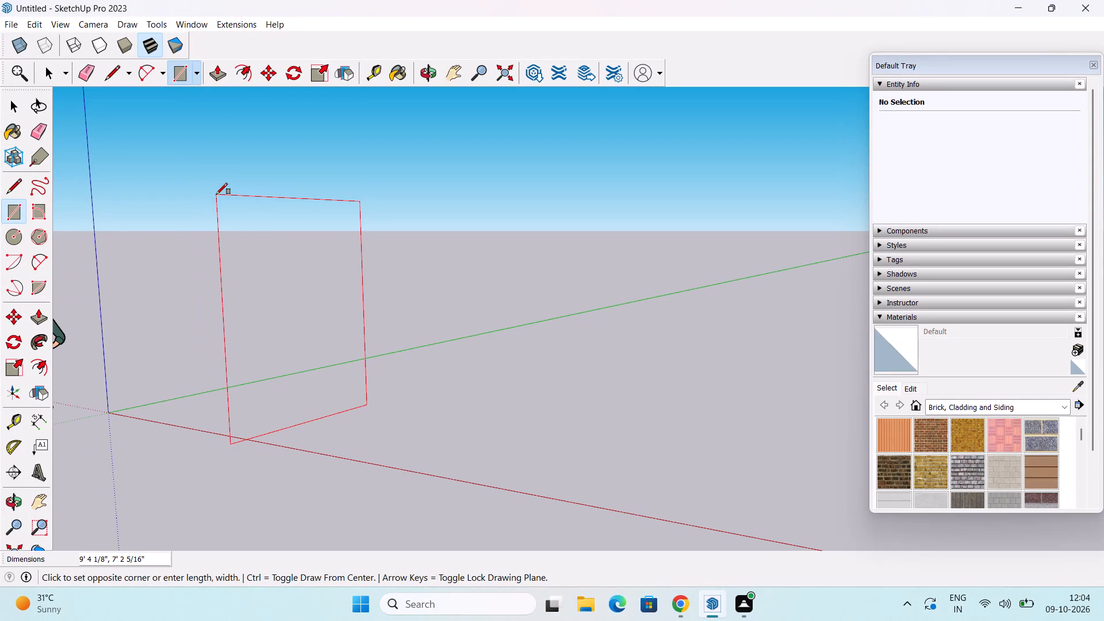
Finish the ground-plane rectangle with dimensions of 20' by 20'.
{"action": "right_click_drag", "start_coordinate": [0, 497], "coordinate": [0, 566]}
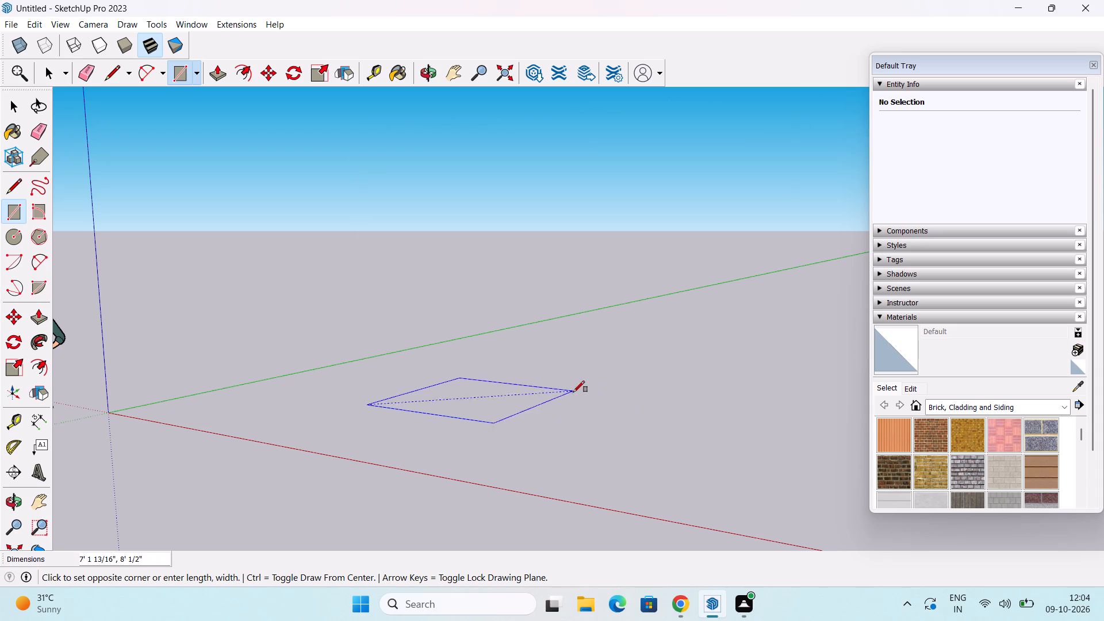
{"action": "type", "text": "20'"}
{"action": "type", "text": ",20'"}
{"action": "key", "text": "Return"}
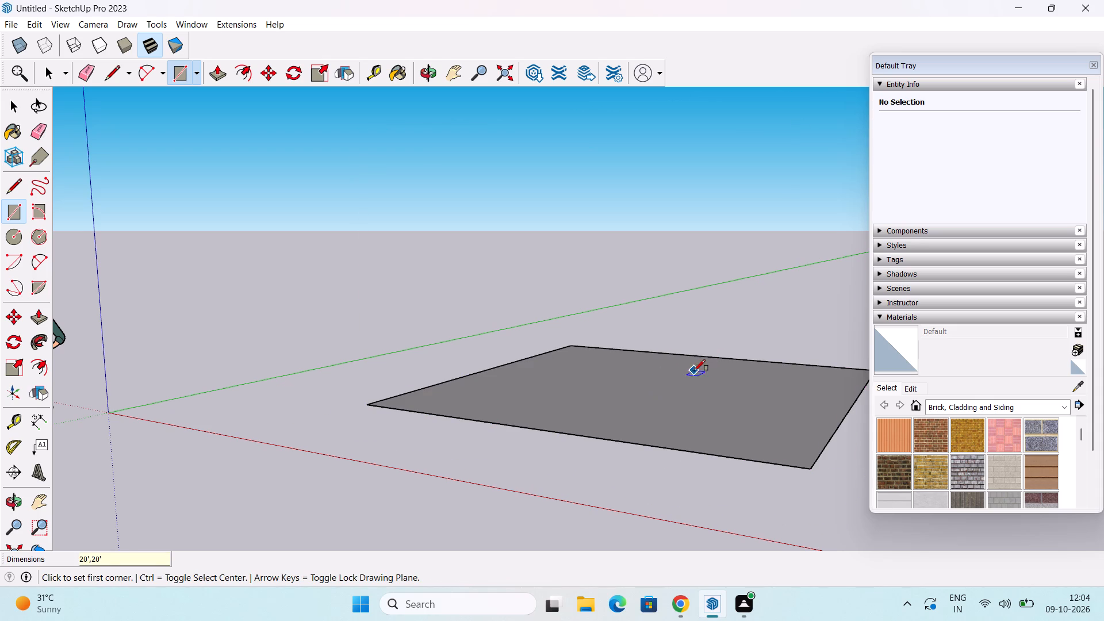
Push/Pull the 20' square face up 6" to form the floor slab.
{"action": "middle_click_drag", "start_coordinate": [694, 371], "coordinate": [615, 410], "text": "shift"}
{"action": "key", "text": "space"}
{"action": "middle_click_drag", "start_coordinate": [628, 402], "coordinate": [632, 414]}
{"action": "key", "text": "p"}
{"action": "left_click", "coordinate": [616, 455]}
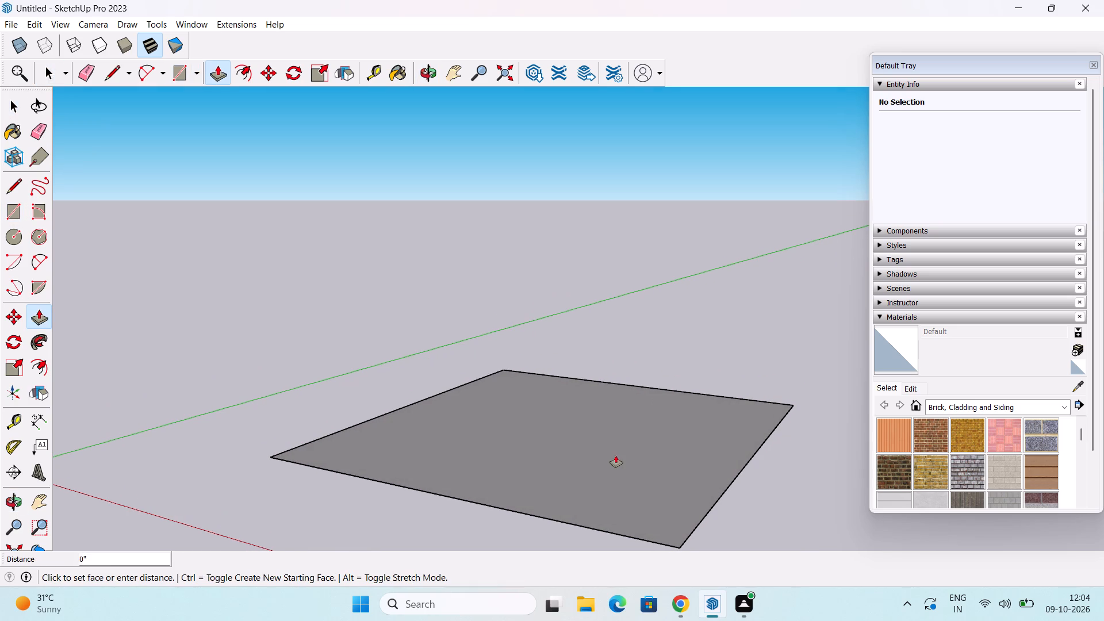
{"action": "key", "text": "6"}
{"action": "key", "text": "shift+quotedbl"}
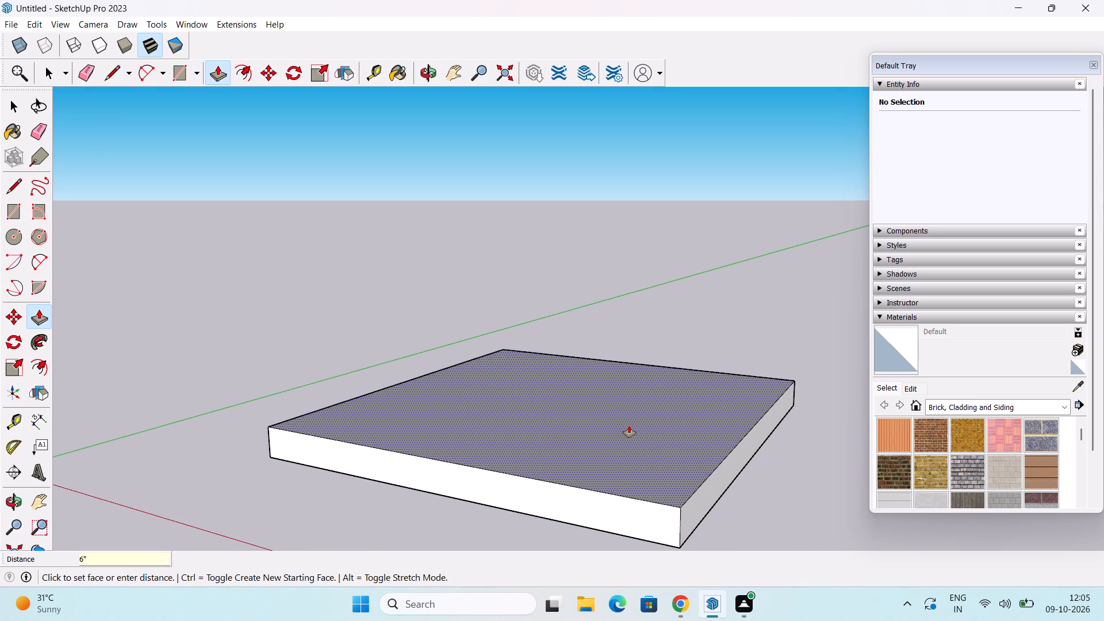
{"action": "key", "text": "Return"}
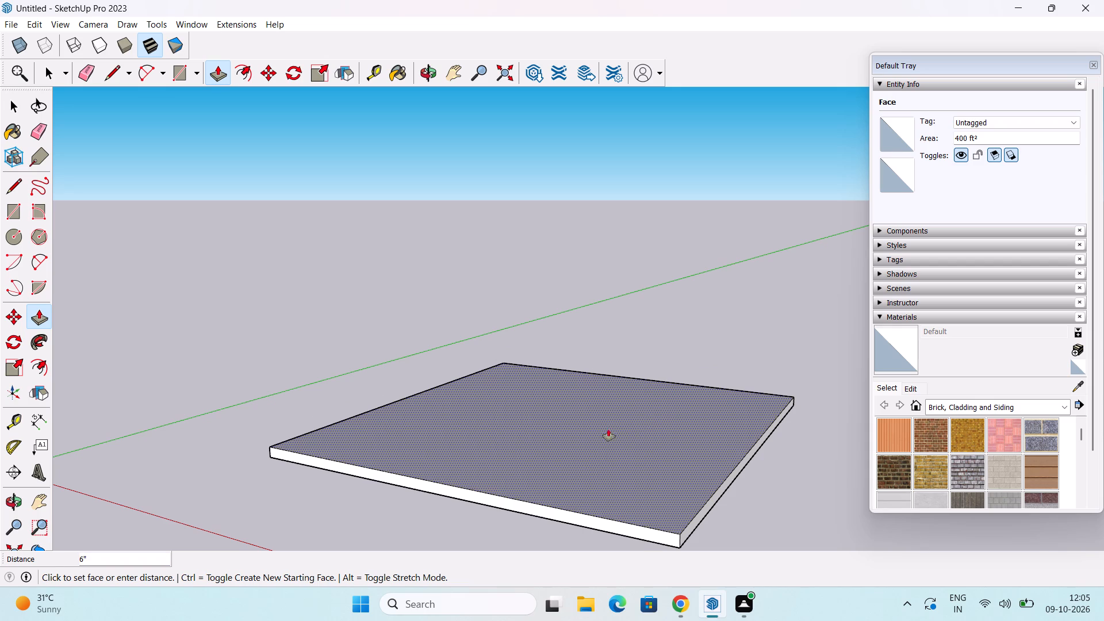
Copy the slab's top edge nearest the green axis 6" inward across the top face.
{"action": "key", "text": "space"}
{"action": "middle_click_drag", "start_coordinate": [584, 421], "coordinate": [582, 473]}
{"action": "middle_click_drag", "start_coordinate": [653, 455], "coordinate": [614, 436]}
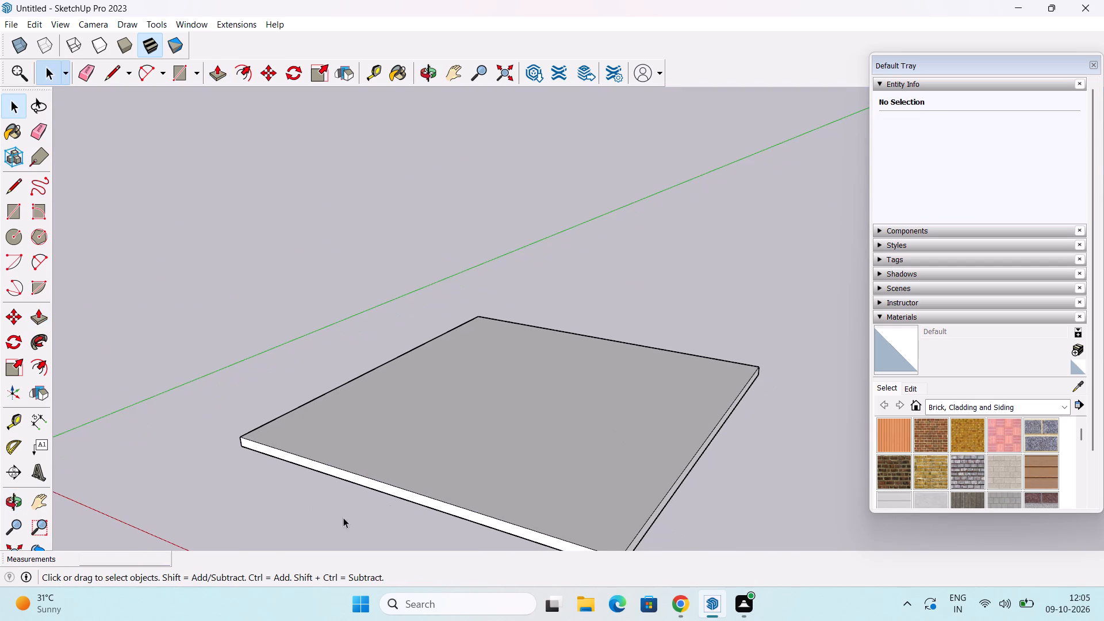
{"action": "middle_click_drag", "start_coordinate": [496, 433], "coordinate": [502, 469]}
{"action": "left_click", "coordinate": [362, 378]}
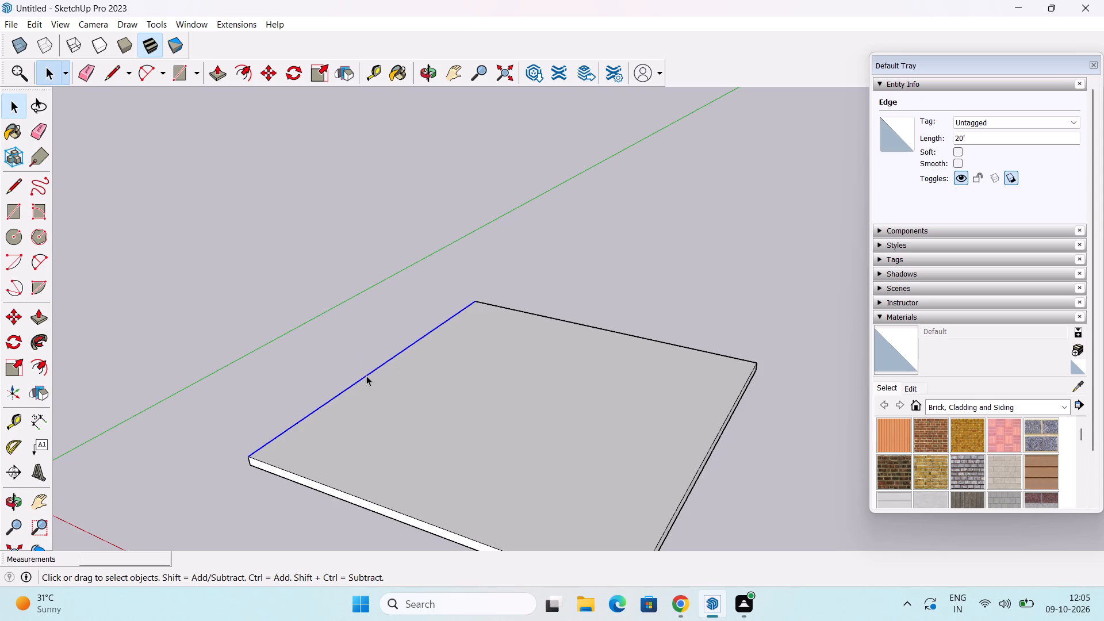
{"action": "key", "text": "m"}
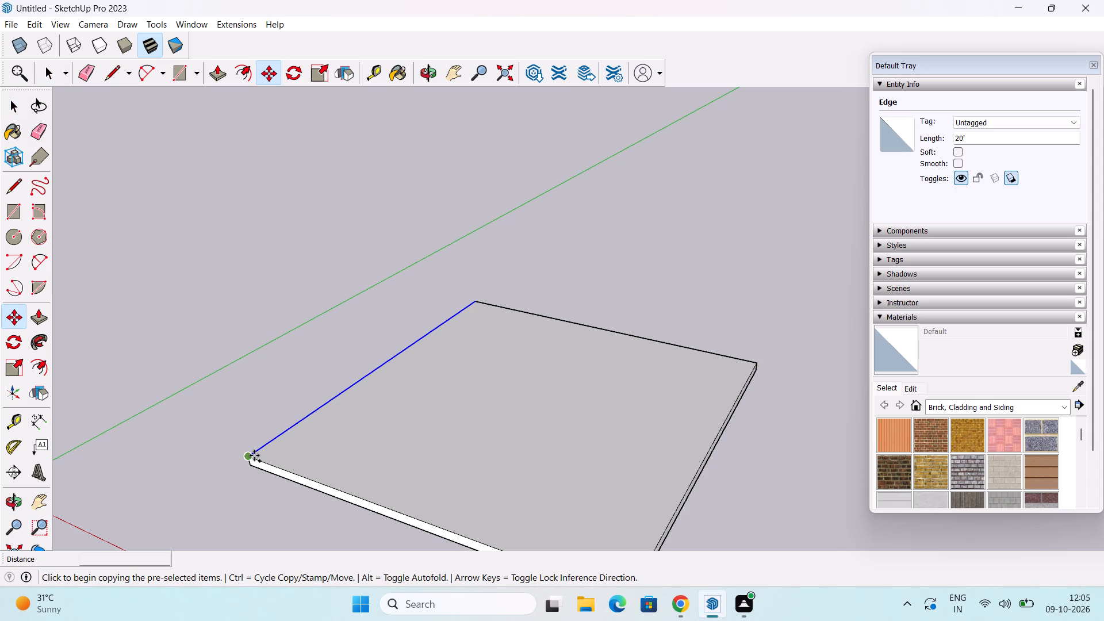
{"action": "left_click", "coordinate": [254, 455]}
{"action": "type", "text": "6\""}
{"action": "key", "text": "Return"}
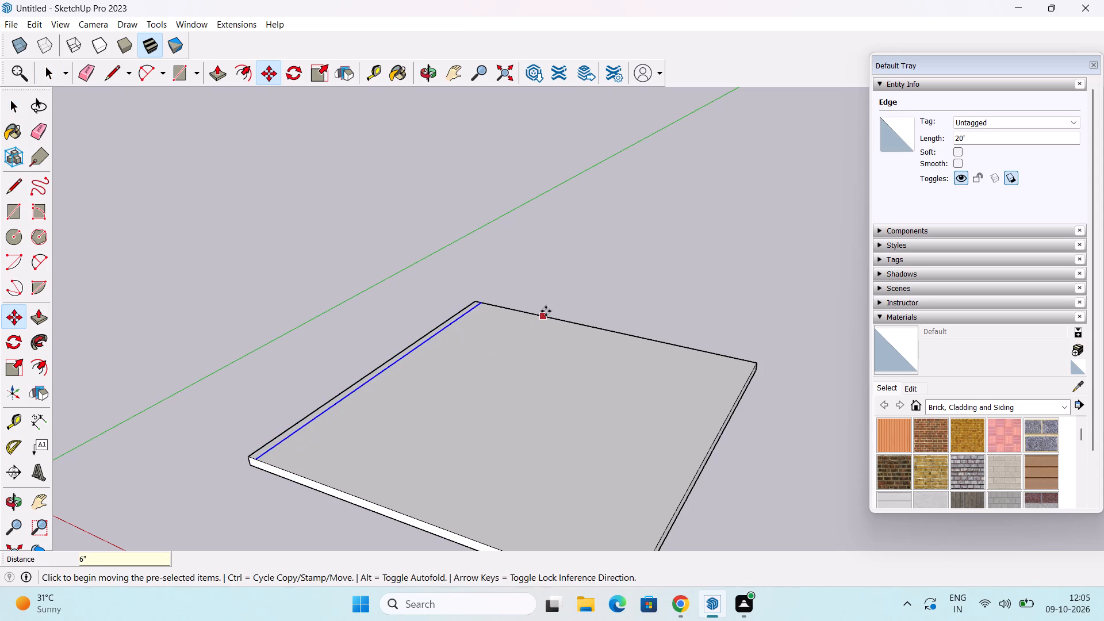
Copy the slab's rear top edge 6" inward to mark a second narrow strip.
{"action": "key", "text": "space"}
{"action": "left_click", "coordinate": [582, 325]}
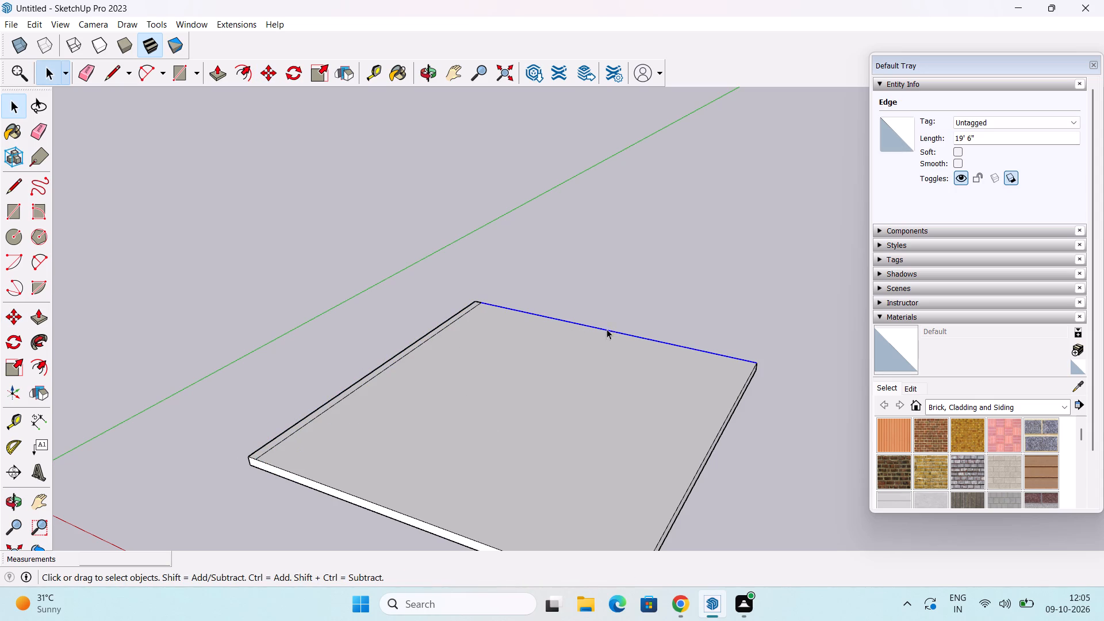
{"action": "key", "text": "m"}
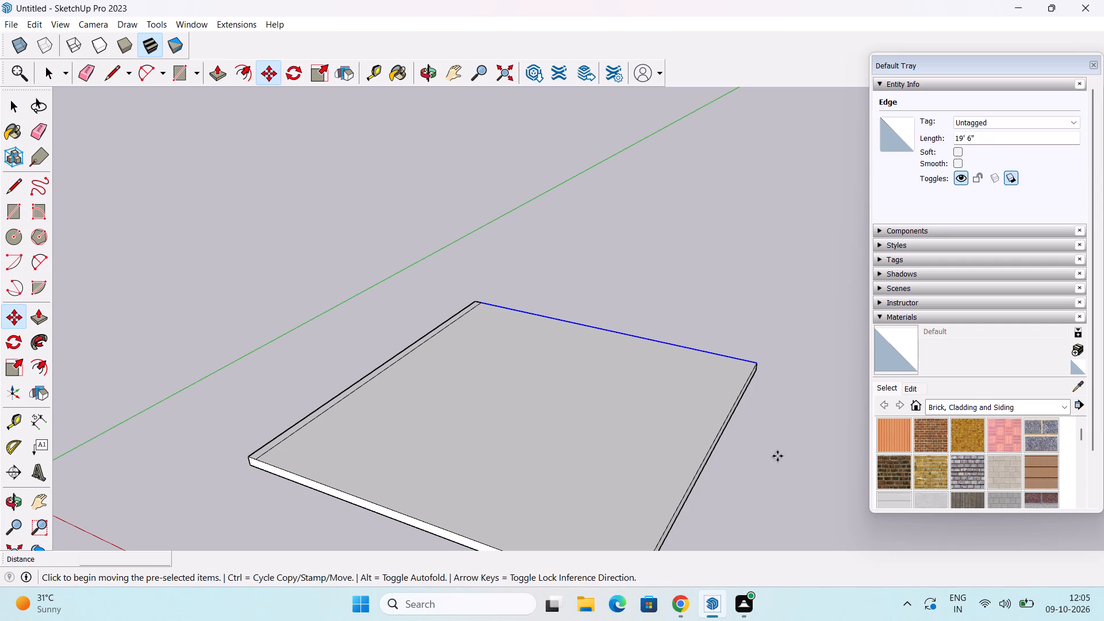
{"action": "left_click", "coordinate": [757, 364]}
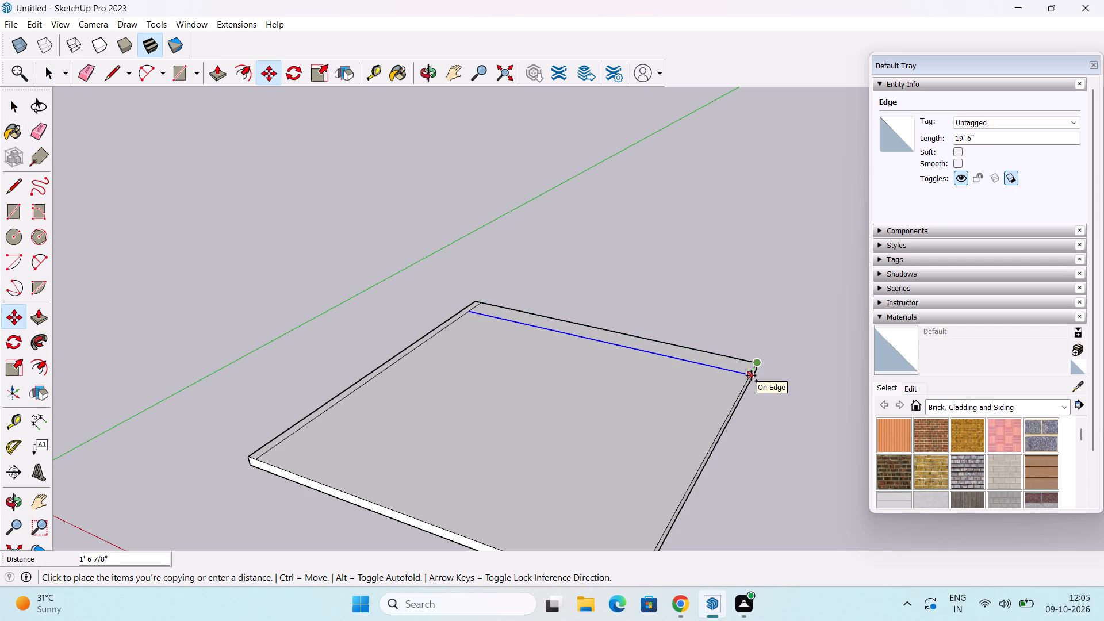
{"action": "type", "text": "6\""}
{"action": "key", "text": "Return"}
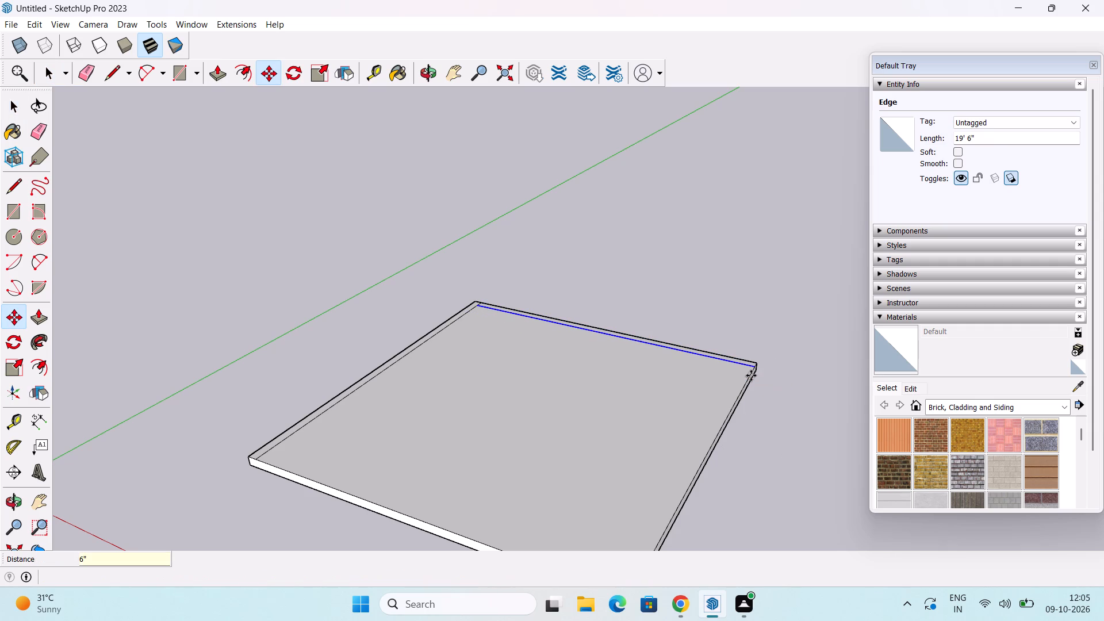
{"action": "key", "text": "space"}
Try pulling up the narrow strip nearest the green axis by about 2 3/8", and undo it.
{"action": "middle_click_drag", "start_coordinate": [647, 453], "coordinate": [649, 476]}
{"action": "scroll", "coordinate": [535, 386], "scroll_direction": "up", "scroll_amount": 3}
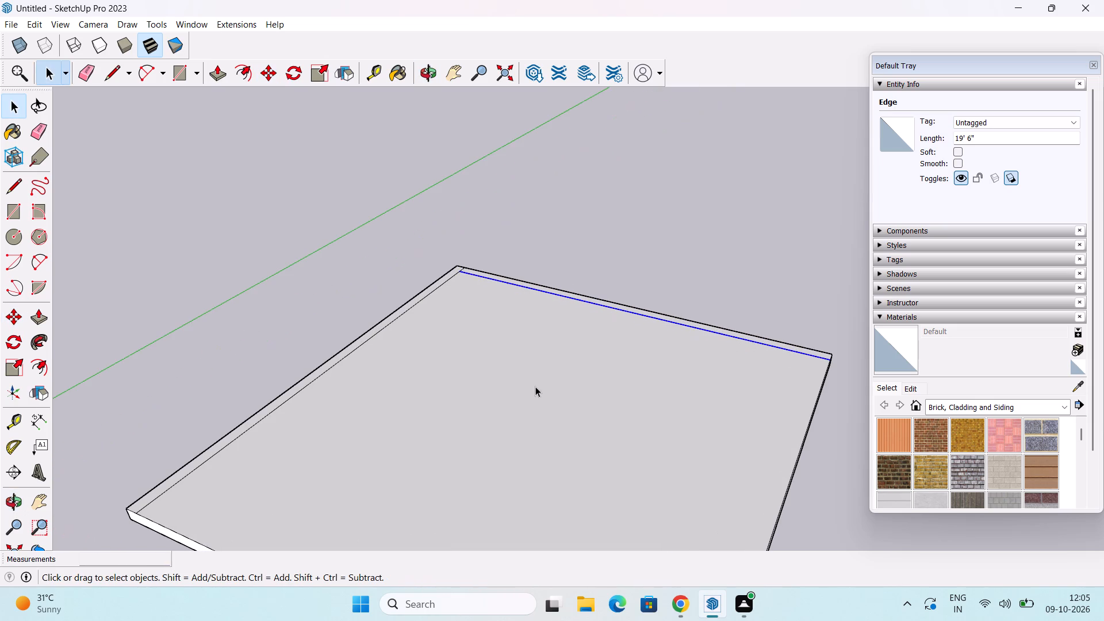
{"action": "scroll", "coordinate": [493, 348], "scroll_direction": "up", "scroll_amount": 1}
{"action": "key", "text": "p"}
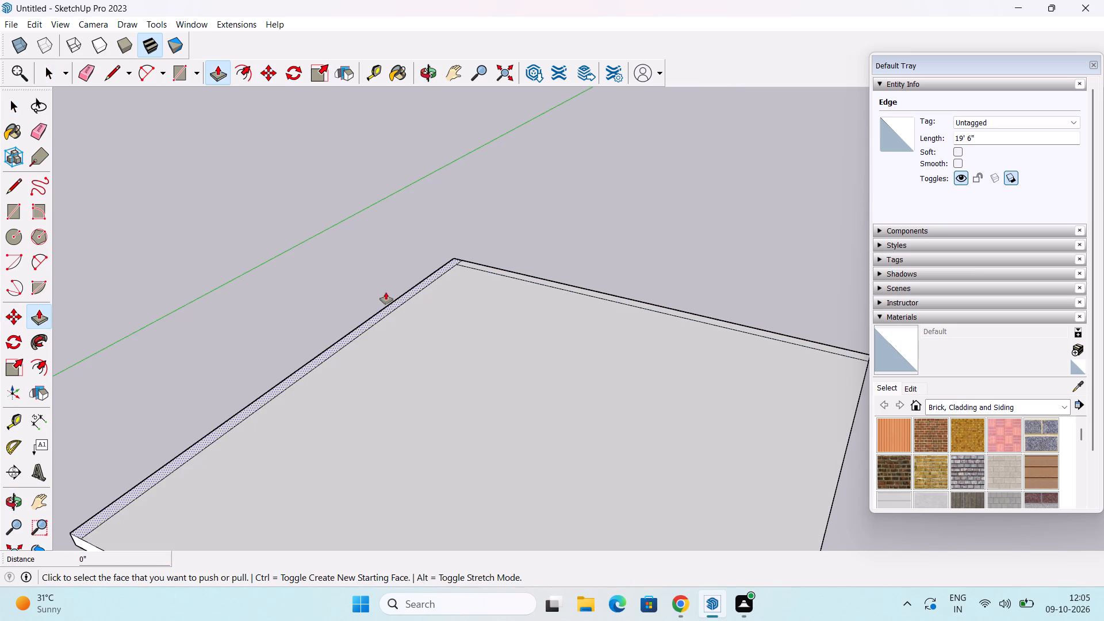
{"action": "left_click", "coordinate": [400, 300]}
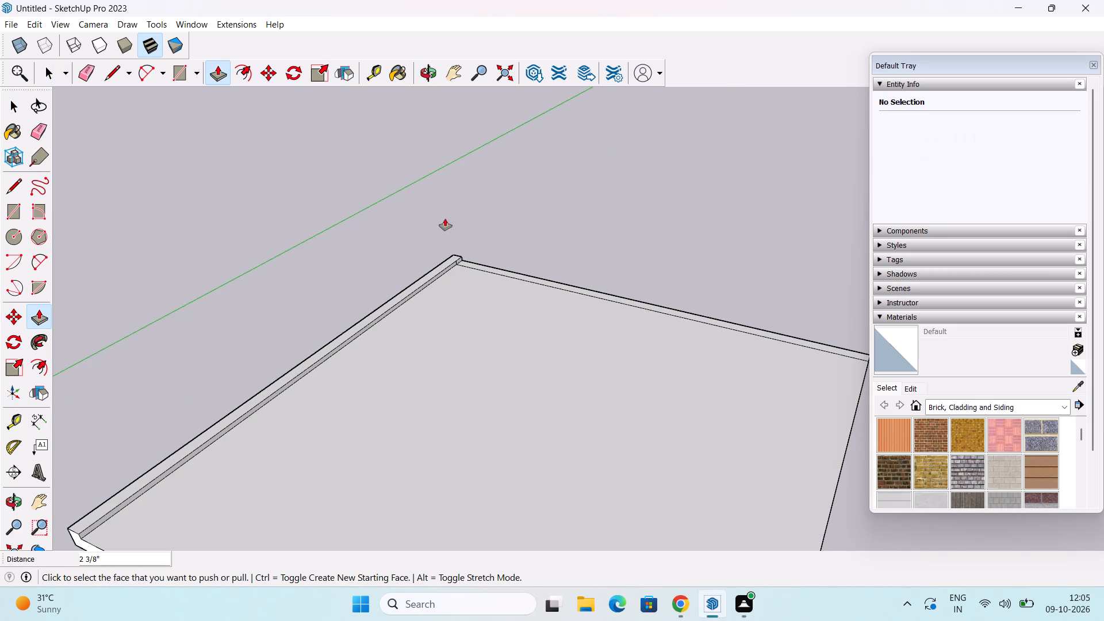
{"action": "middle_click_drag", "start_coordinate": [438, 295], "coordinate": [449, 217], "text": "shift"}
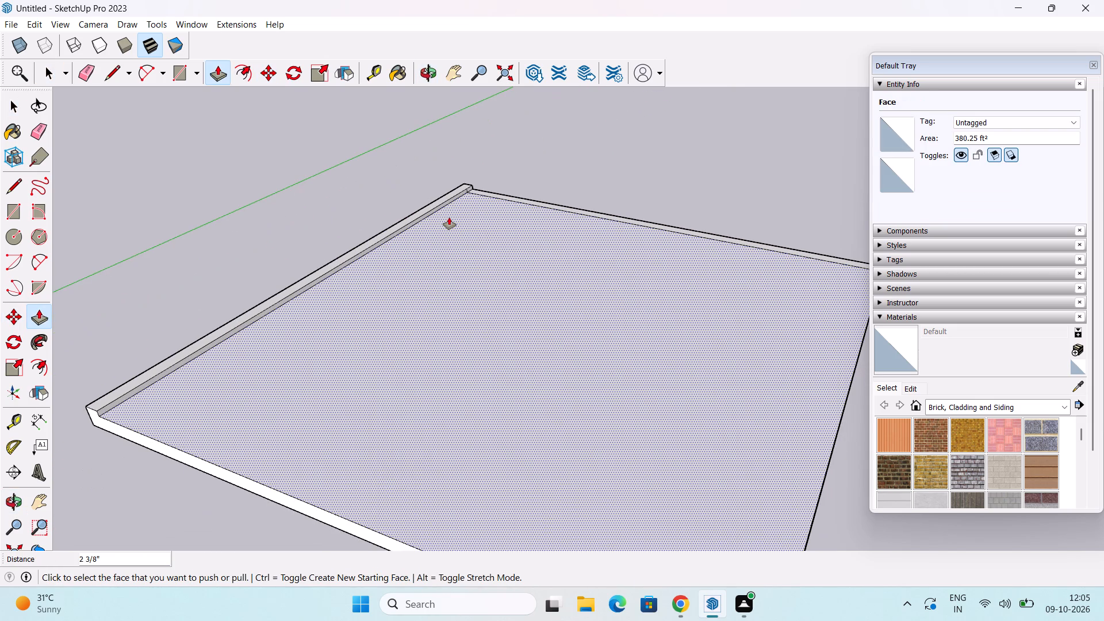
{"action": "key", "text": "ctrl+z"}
Push/Pull the narrow strip nearest the green axis up 10' to form a wall.
{"action": "left_click", "coordinate": [306, 286]}
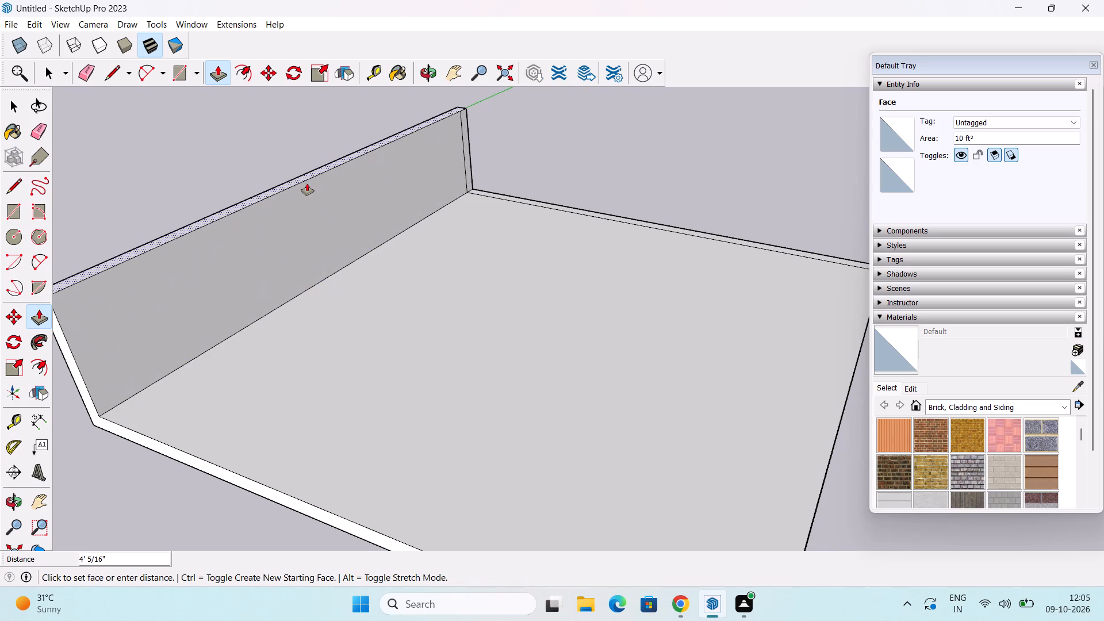
{"action": "type", "text": "10"}
{"action": "key", "text": "apostrophe"}
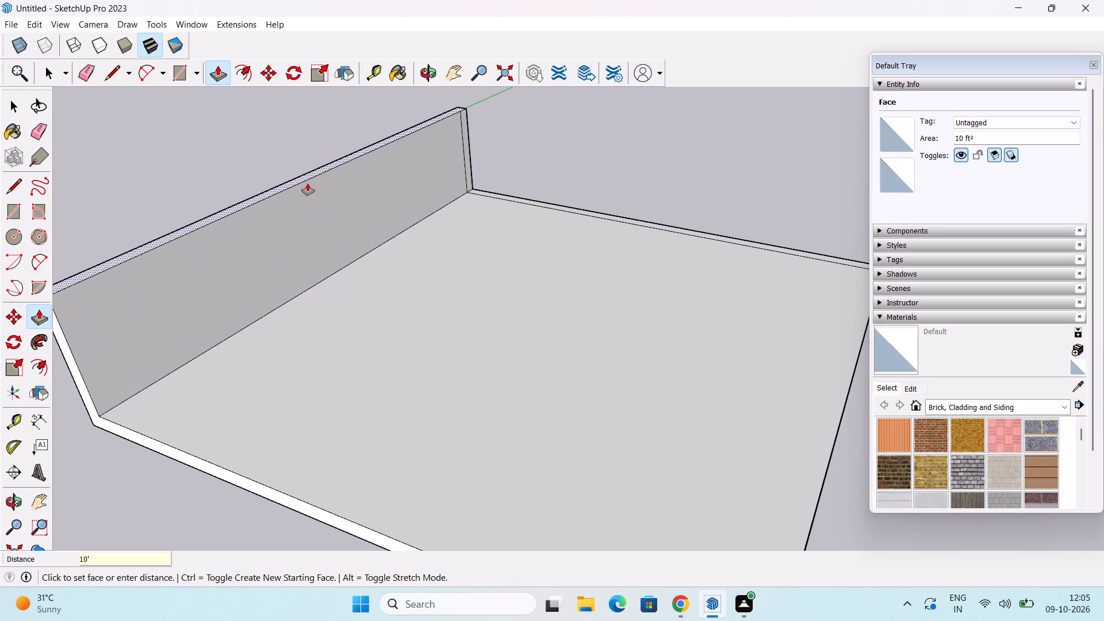
{"action": "key", "text": "Return"}
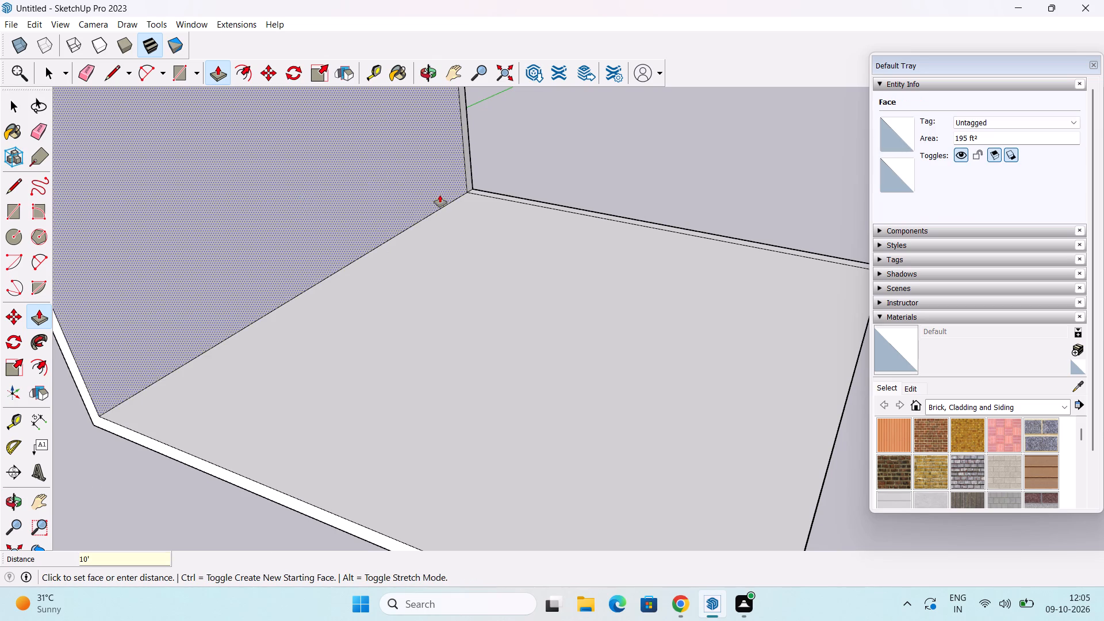
Push/Pull the top face of the wall up by another 5'.
{"action": "scroll", "coordinate": [440, 195], "scroll_direction": "down", "scroll_amount": 2}
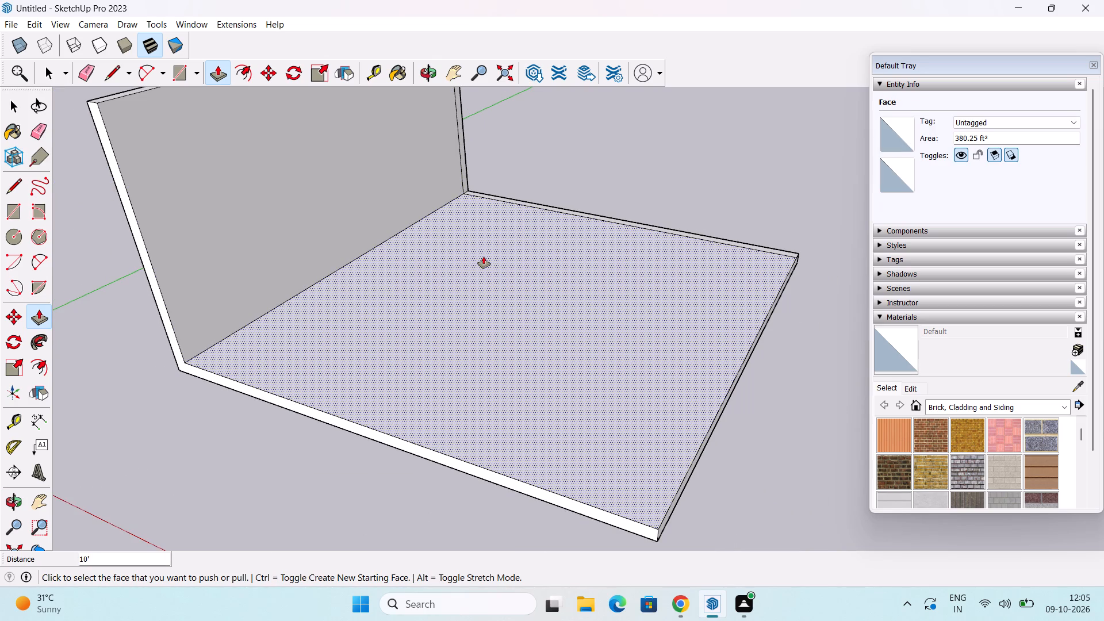
{"action": "scroll", "coordinate": [484, 275], "scroll_direction": "down", "scroll_amount": 5}
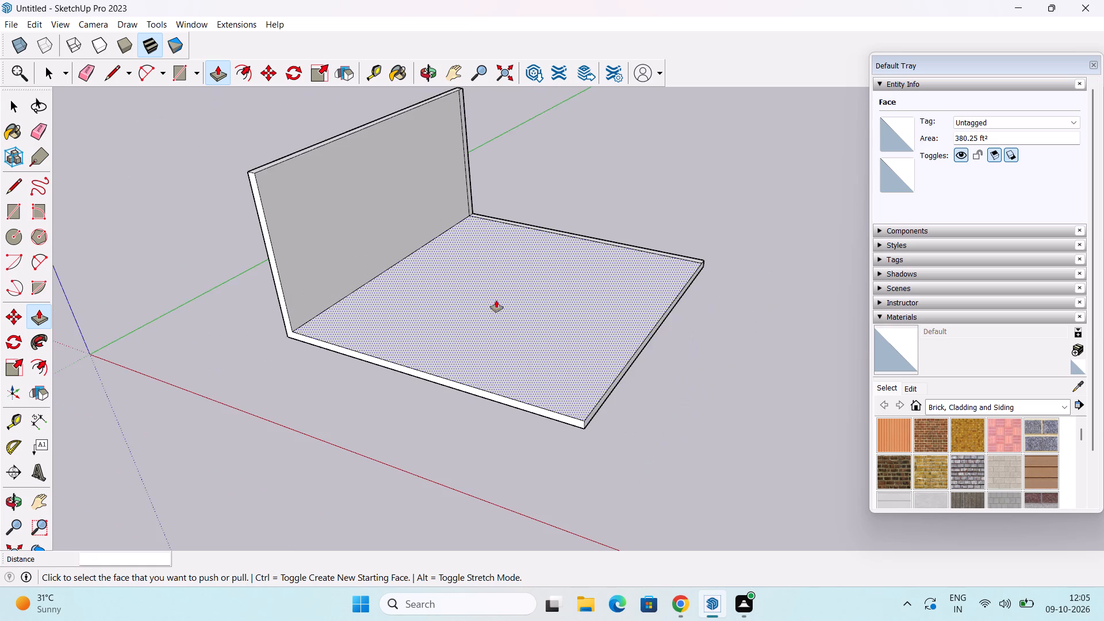
{"action": "middle_click_drag", "start_coordinate": [501, 310], "coordinate": [650, 300]}
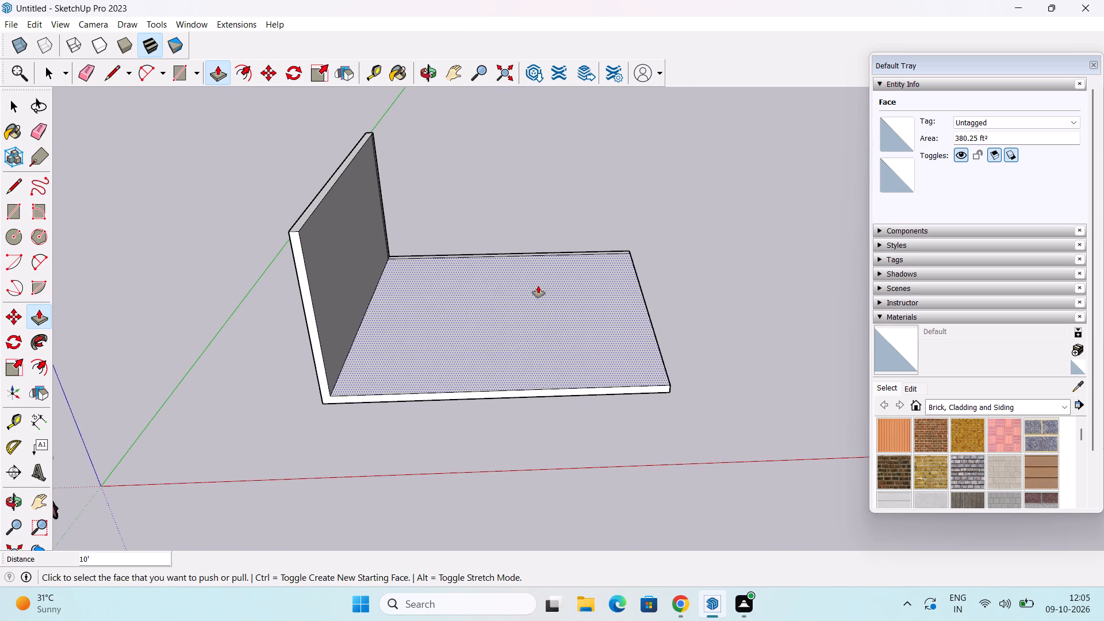
{"action": "middle_click_drag", "start_coordinate": [535, 282], "coordinate": [451, 386]}
{"action": "middle_click_drag", "start_coordinate": [495, 381], "coordinate": [285, 476]}
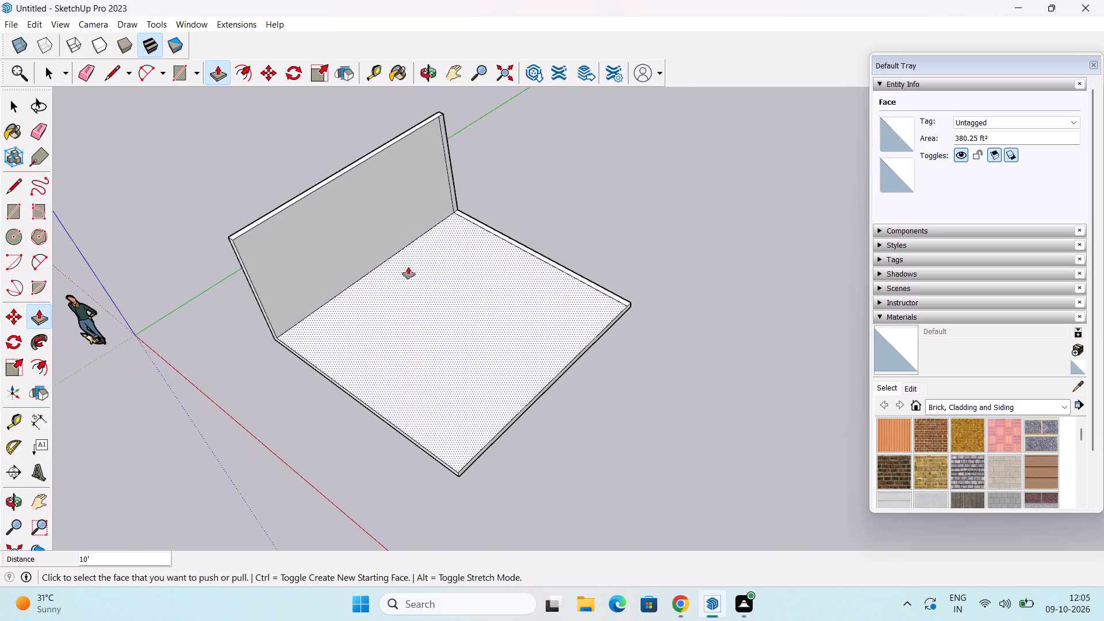
{"action": "middle_click_drag", "start_coordinate": [408, 267], "coordinate": [421, 320]}
{"action": "scroll", "coordinate": [341, 213], "scroll_direction": "up", "scroll_amount": 2}
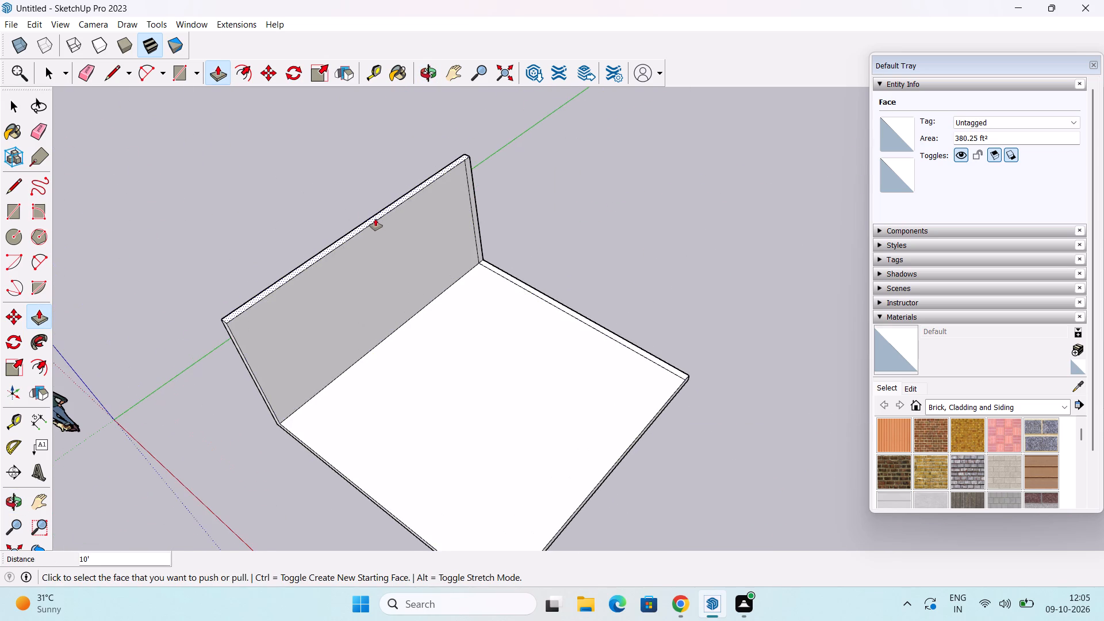
{"action": "scroll", "coordinate": [375, 219], "scroll_direction": "up", "scroll_amount": 1}
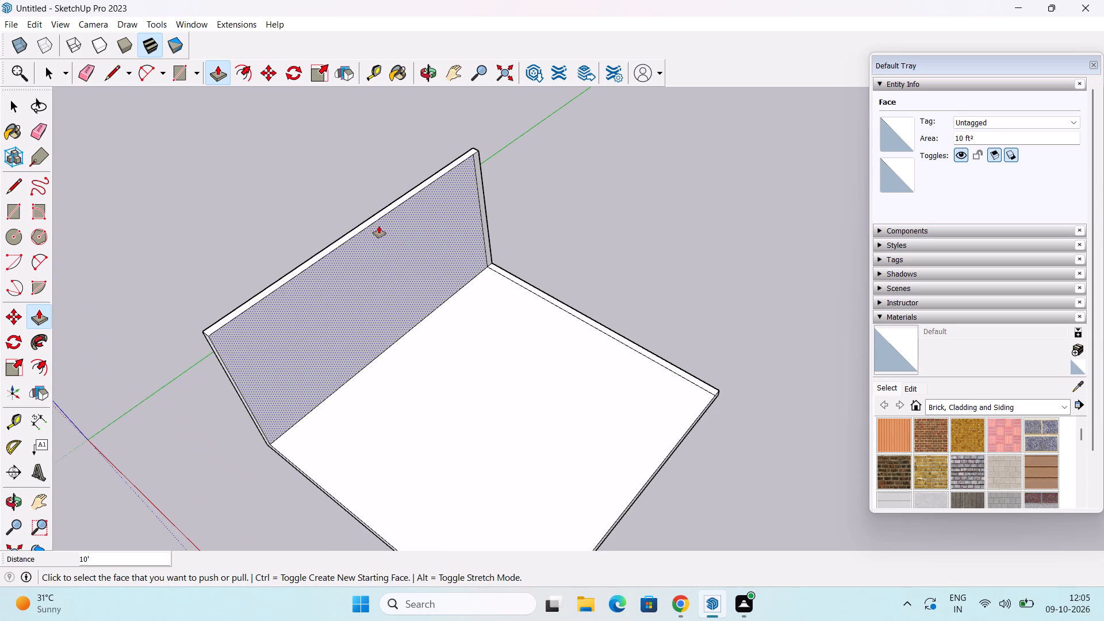
{"action": "left_click", "coordinate": [344, 239]}
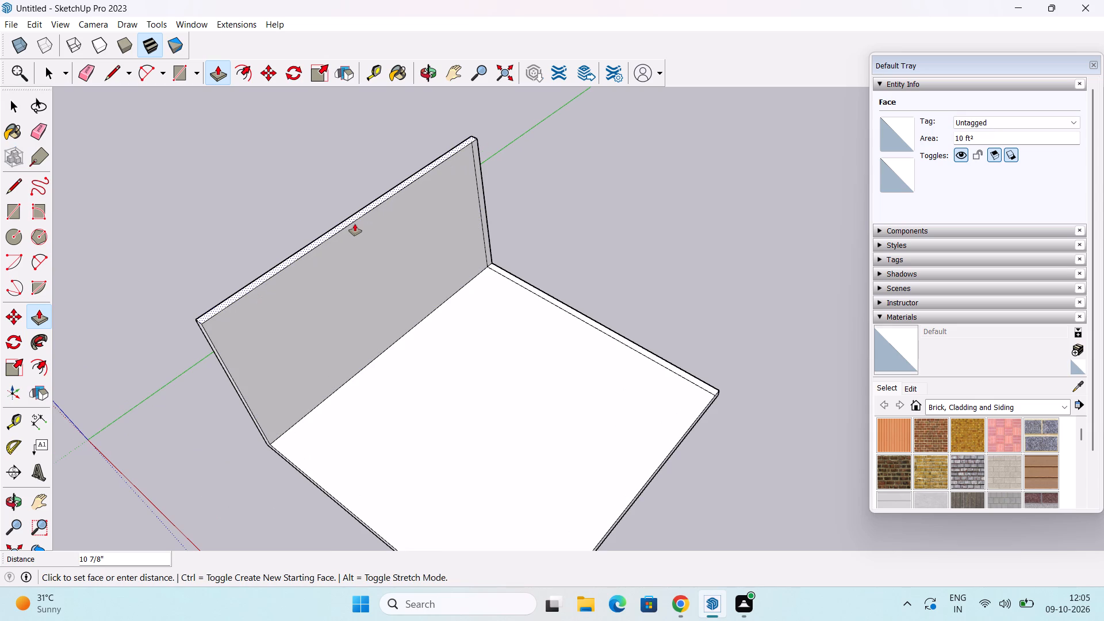
{"action": "type", "text": "5'"}
{"action": "key", "text": "Return"}
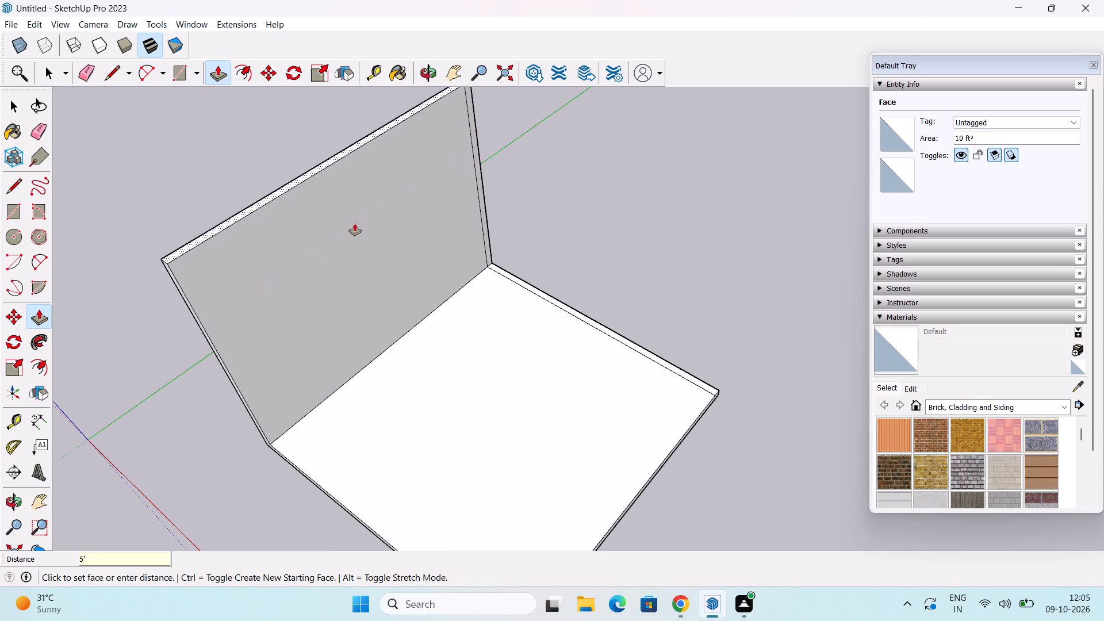
Copy the wall's inner bottom edge 1' up the inside wall face.
{"action": "middle_click_drag", "start_coordinate": [418, 347], "coordinate": [460, 262]}
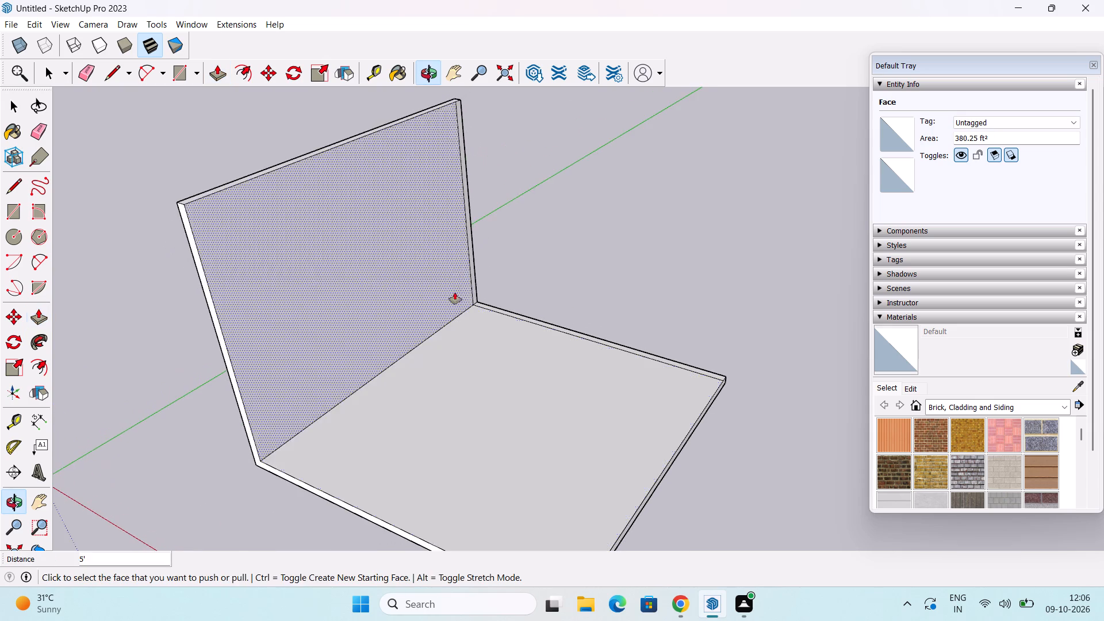
{"action": "scroll", "coordinate": [462, 332], "scroll_direction": "down", "scroll_amount": 1}
{"action": "middle_click_drag", "start_coordinate": [461, 335], "coordinate": [477, 290]}
{"action": "middle_click_drag", "start_coordinate": [477, 290], "coordinate": [450, 323]}
{"action": "key", "text": "space"}
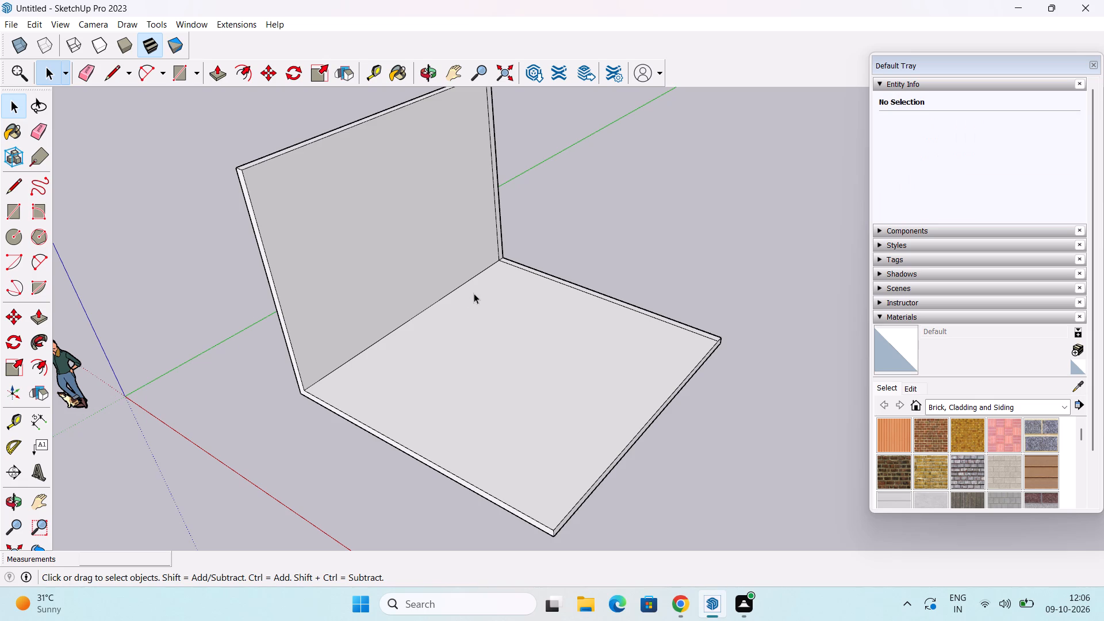
{"action": "scroll", "coordinate": [398, 338], "scroll_direction": "up", "scroll_amount": 5}
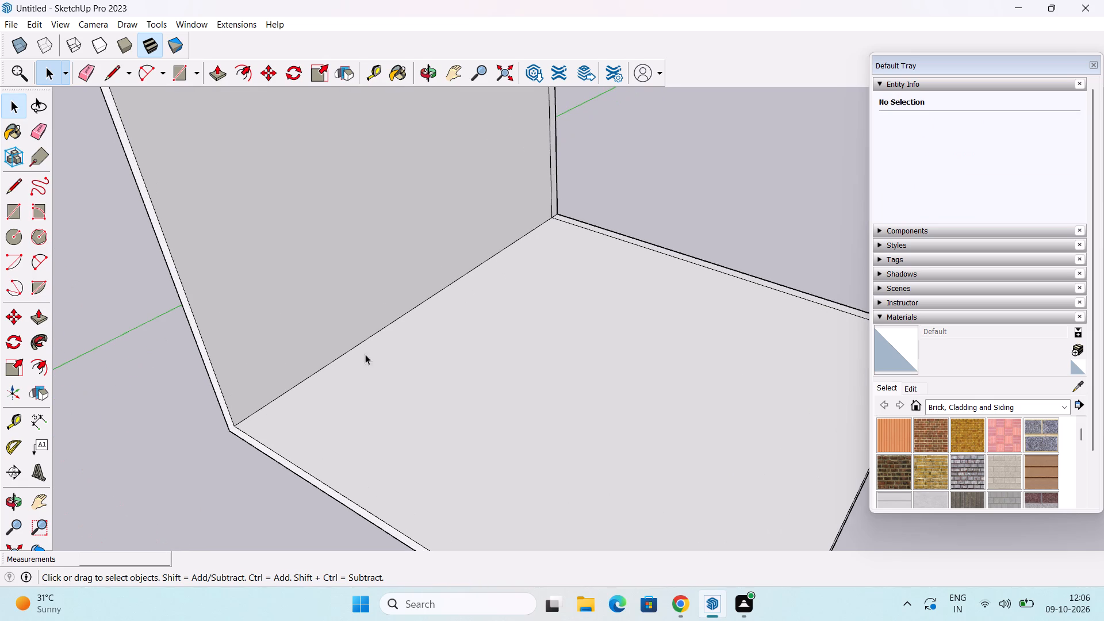
{"action": "left_click", "coordinate": [305, 380]}
{"action": "key", "text": "m"}
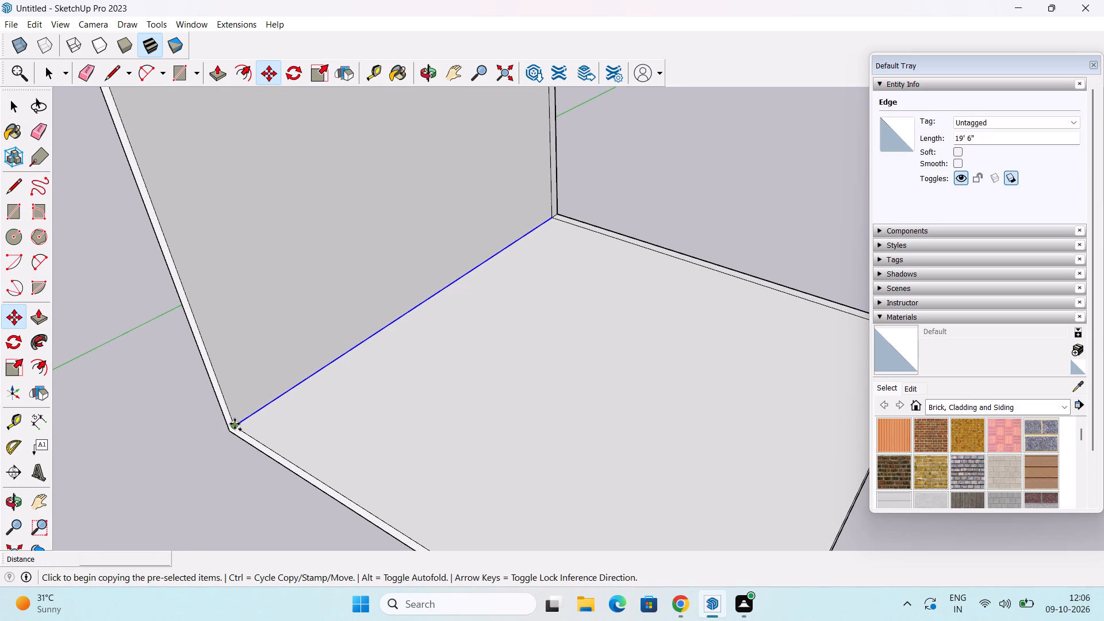
{"action": "left_click", "coordinate": [235, 424]}
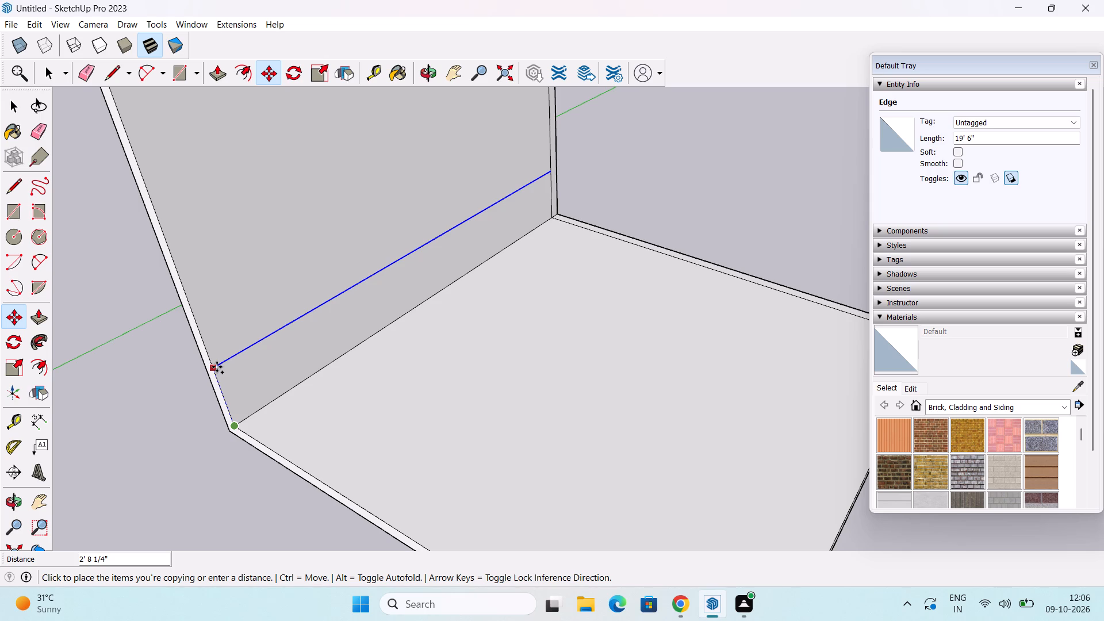
{"action": "type", "text": "1'"}
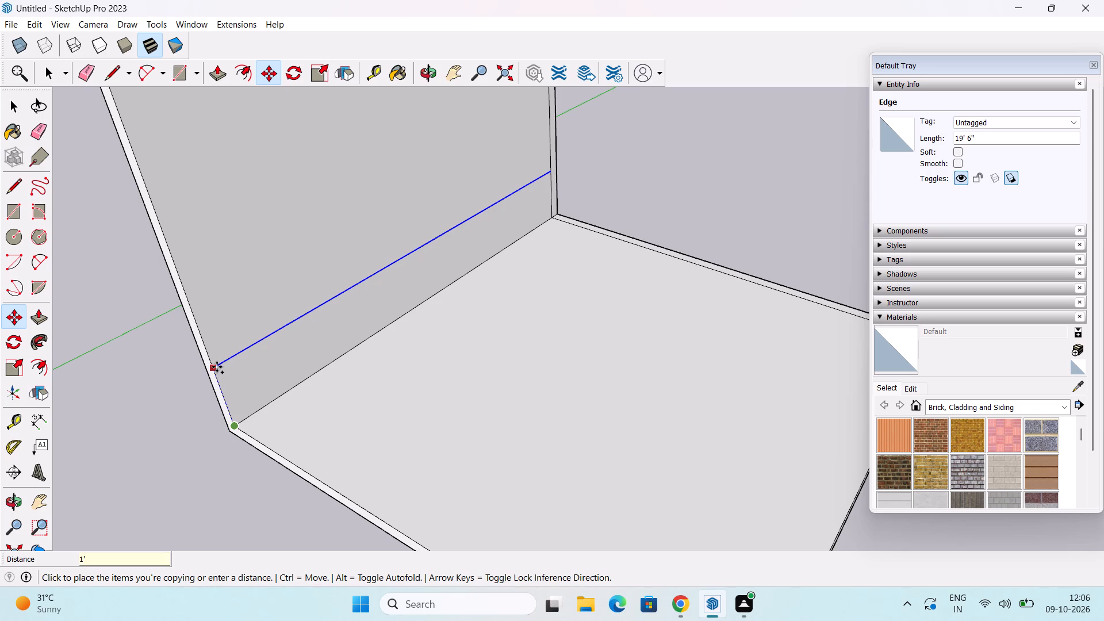
{"action": "key", "text": "Return"}
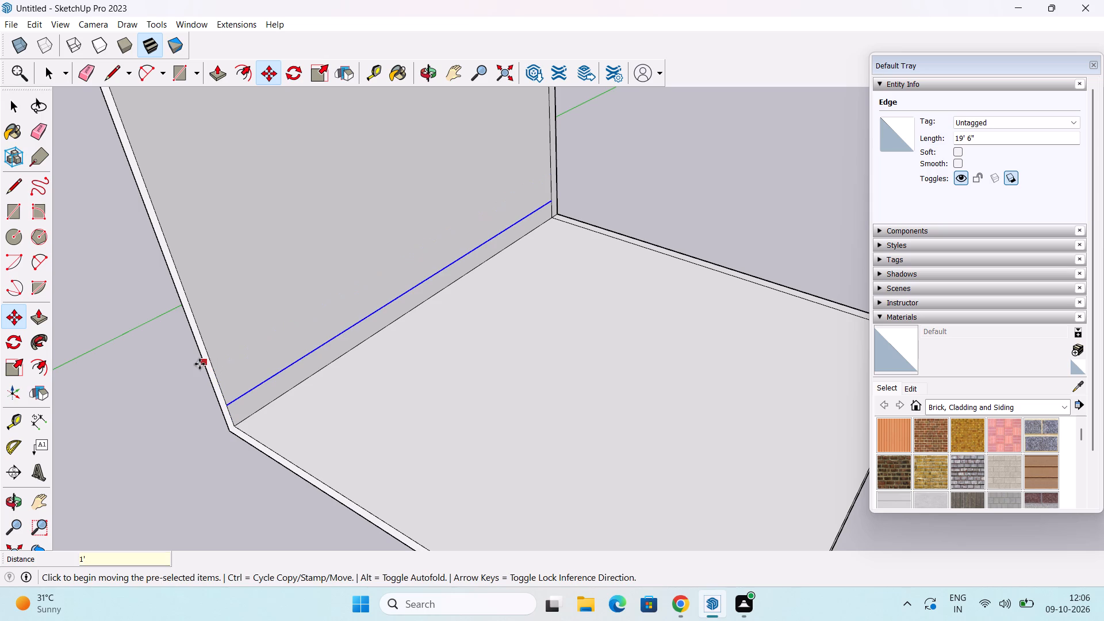
Copy the horizontal edge on the wall 2' higher, and copy that new edge another 1' above it.
{"action": "left_click", "coordinate": [224, 402]}
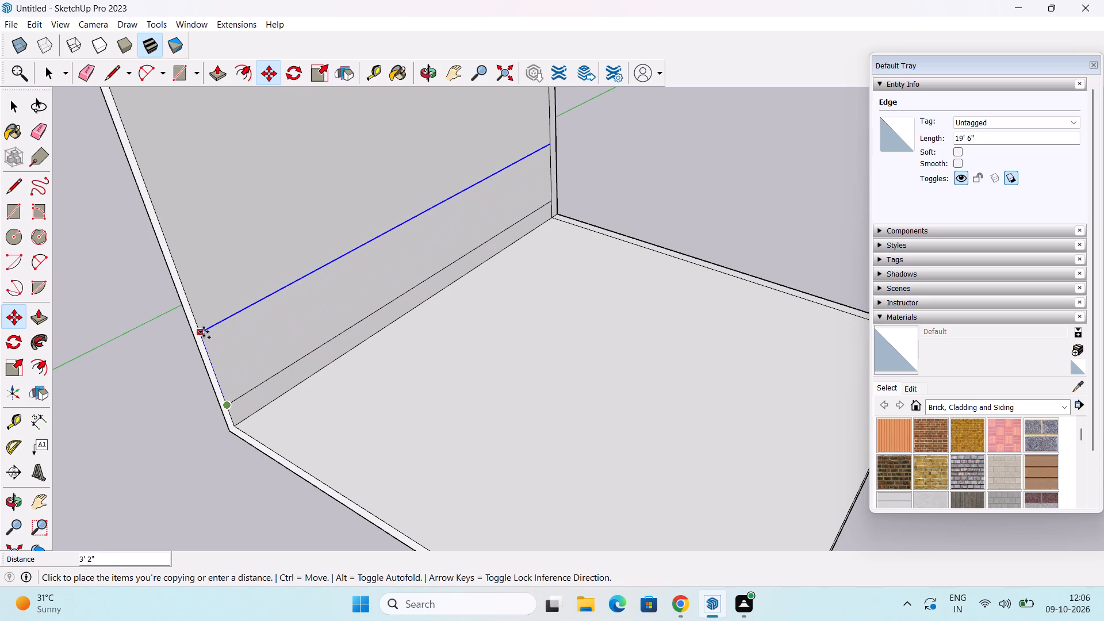
{"action": "type", "text": "2'"}
{"action": "key", "text": "Return"}
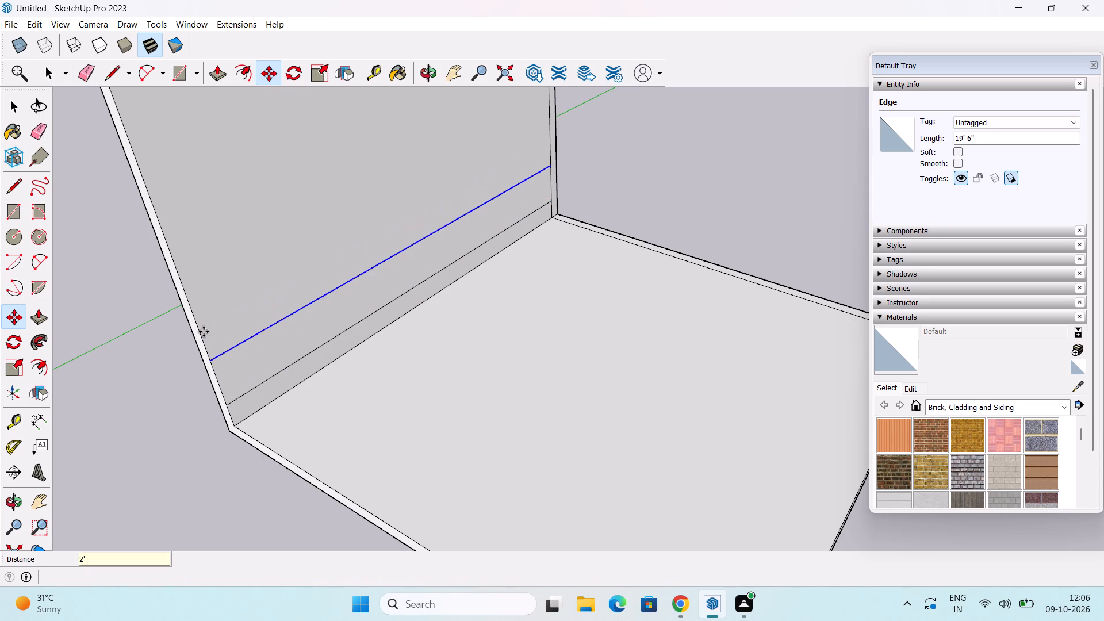
{"action": "left_click", "coordinate": [211, 363]}
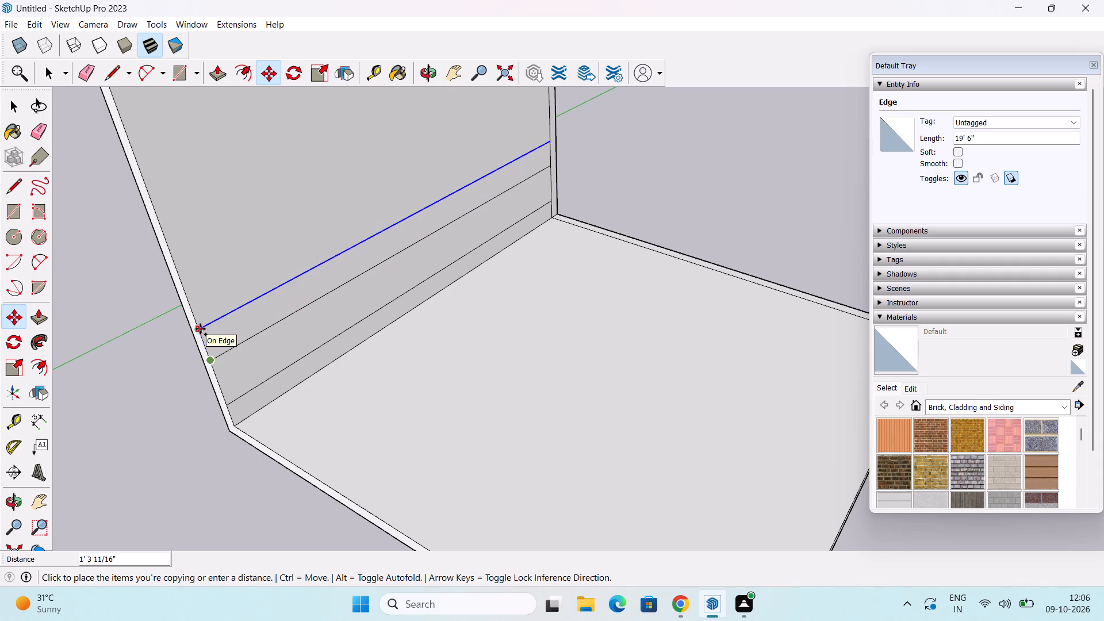
{"action": "type", "text": "1'"}
{"action": "key", "text": "Return"}
{"action": "key", "text": "space"}
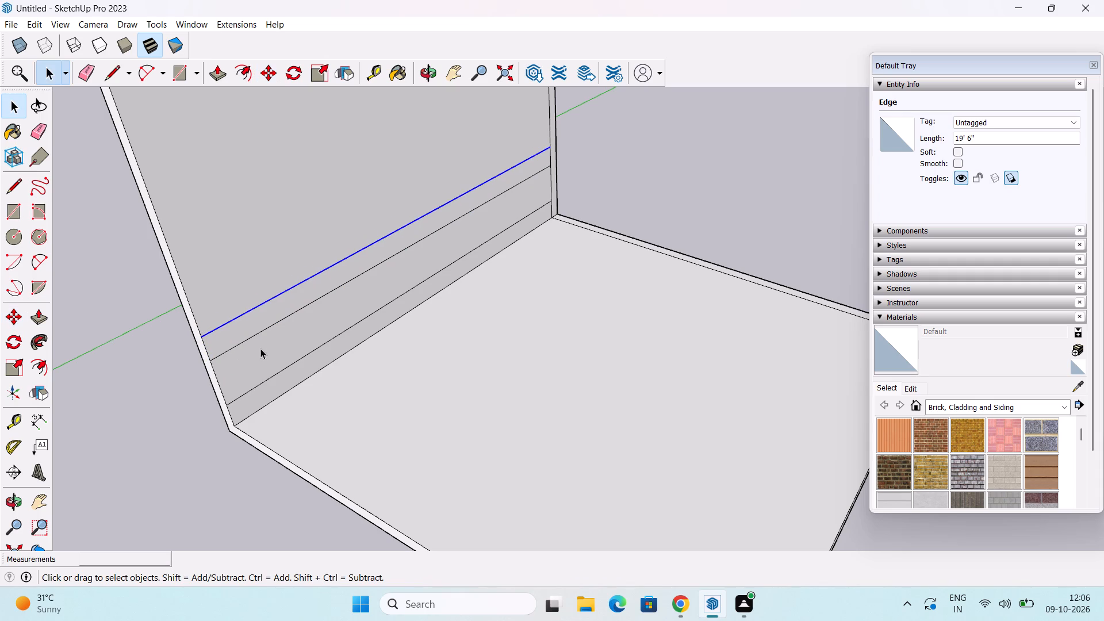
Delete the middle of the three copied horizontal edges on the wall's inner face.
{"action": "left_click", "coordinate": [257, 335]}
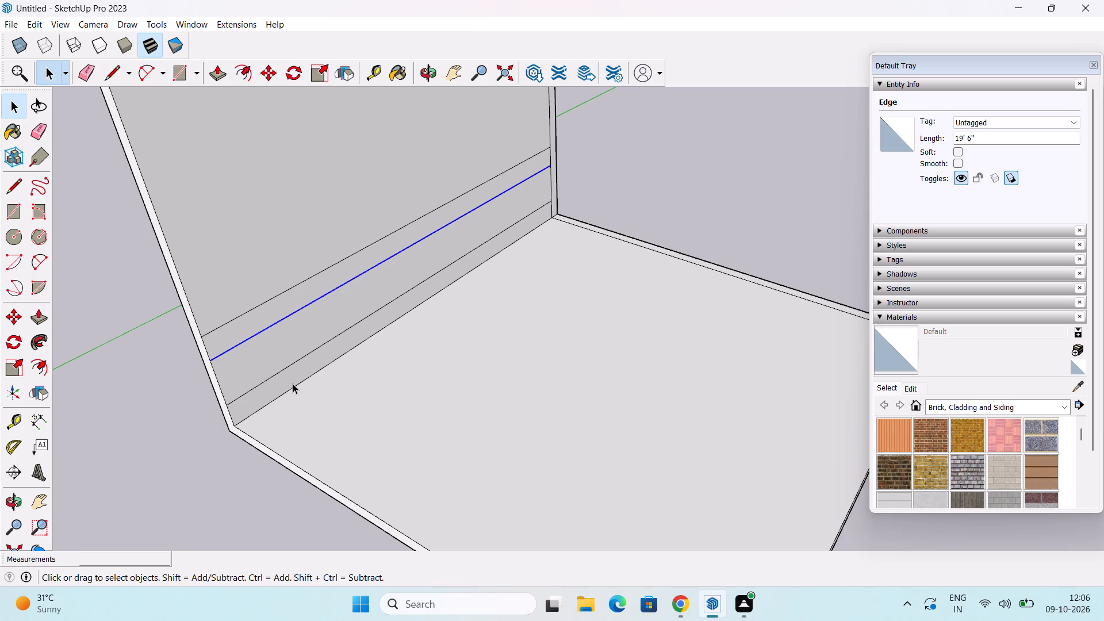
{"action": "key", "text": "Delete"}
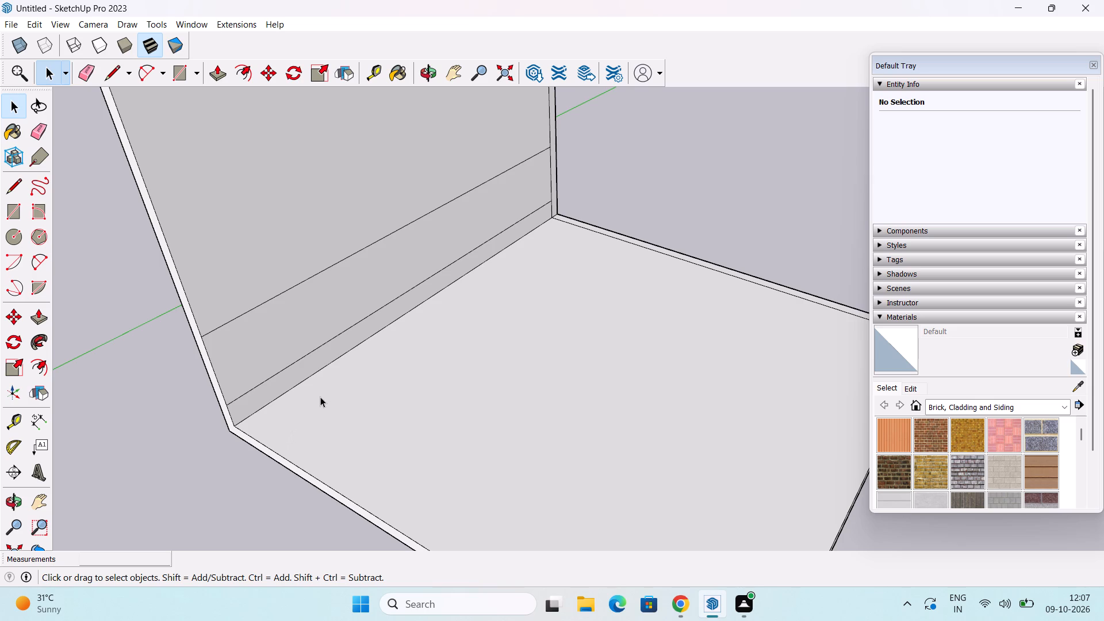
Push/Pull the wide band between the two remaining wall edges out 2' into the room as a cabinet box.
{"action": "key", "text": "p"}
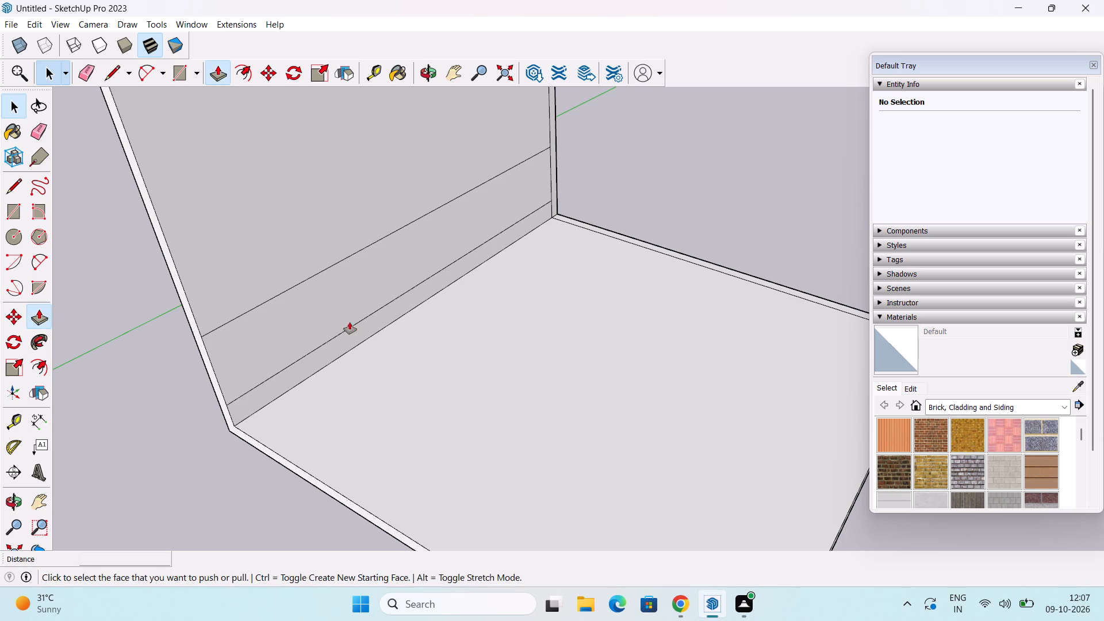
{"action": "left_click", "coordinate": [337, 313]}
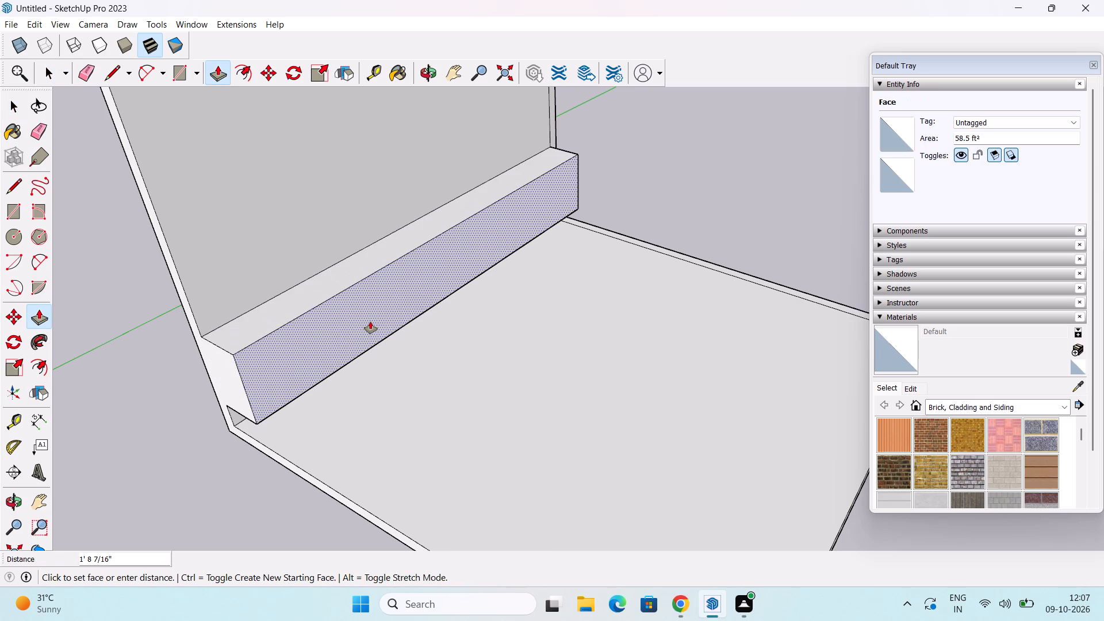
{"action": "type", "text": "2'"}
{"action": "key", "text": "Return"}
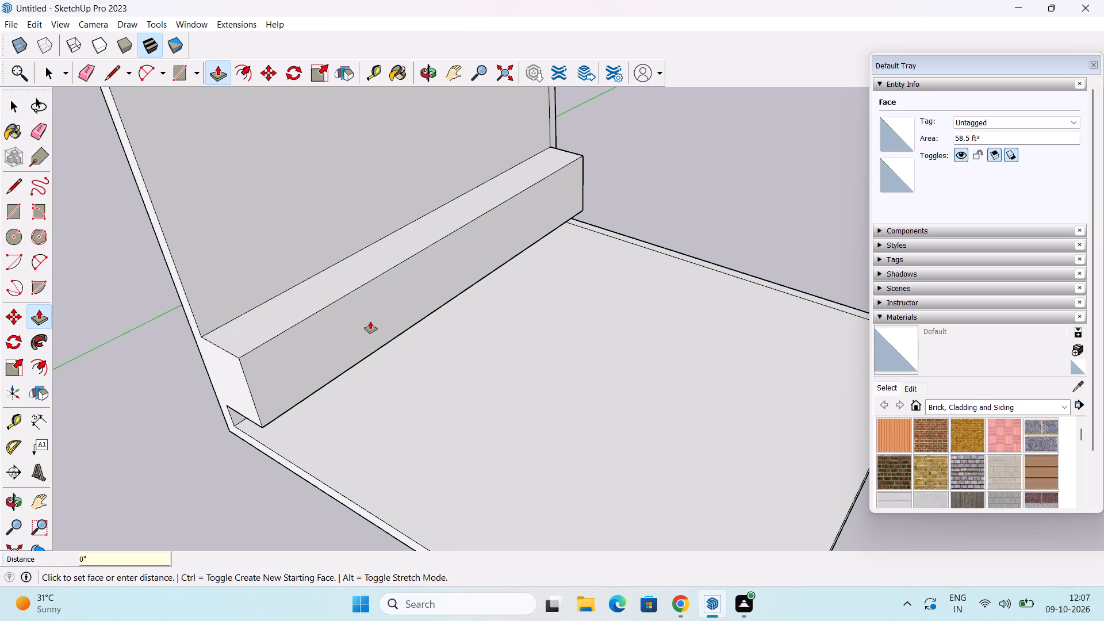
{"action": "key", "text": "space"}
Offset the outline of the cabinet box's front face inward by 3".
{"action": "middle_click_drag", "start_coordinate": [380, 318], "coordinate": [301, 241]}
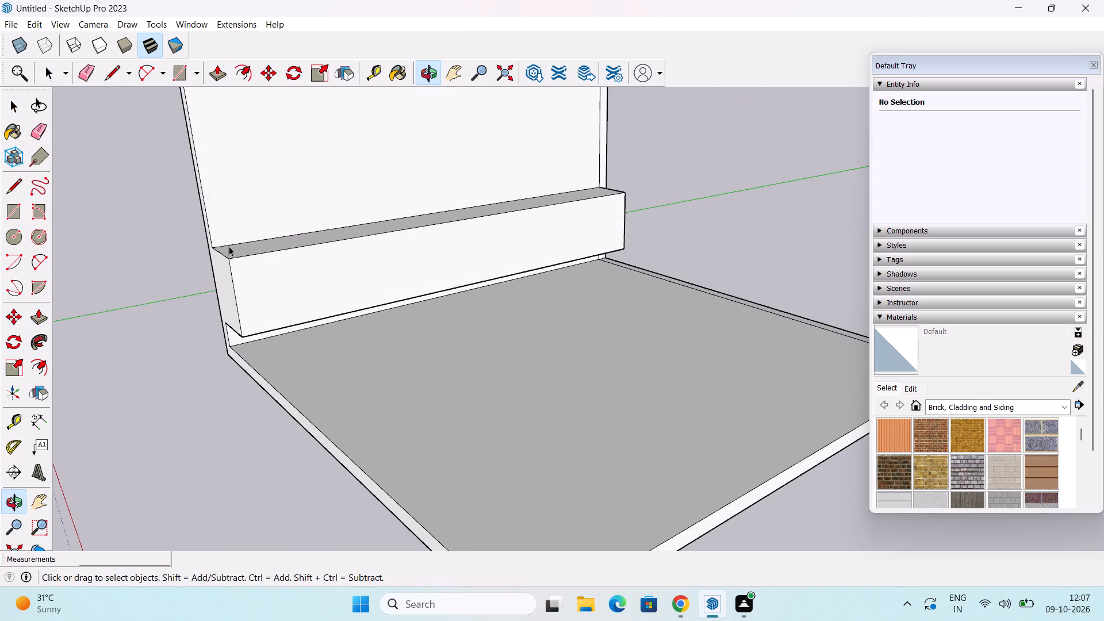
{"action": "left_click", "coordinate": [40, 368]}
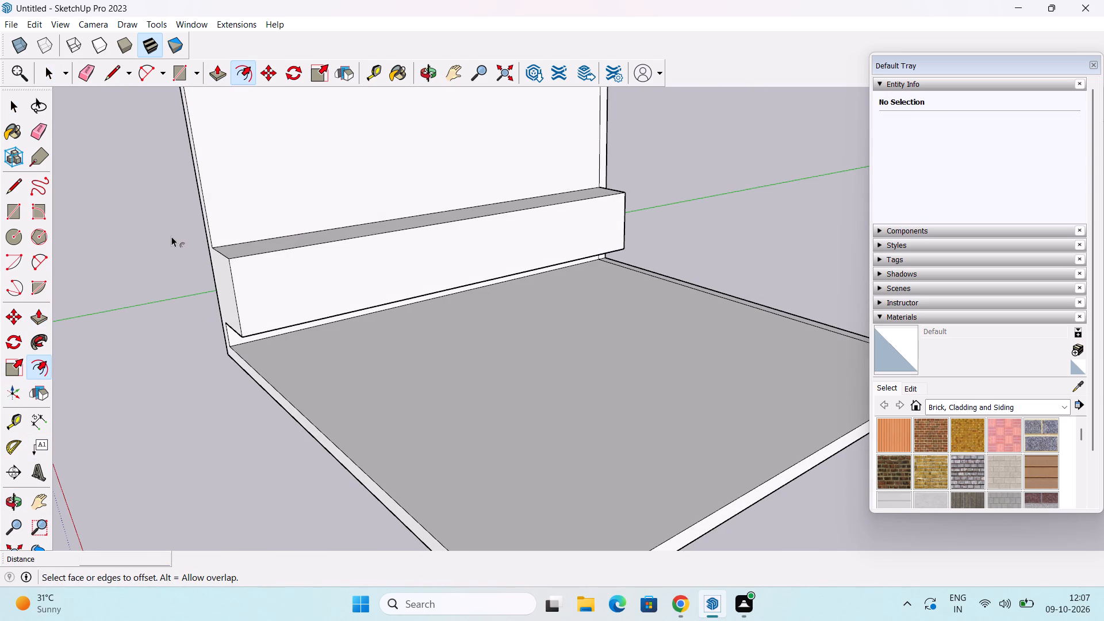
{"action": "left_click", "coordinate": [246, 284]}
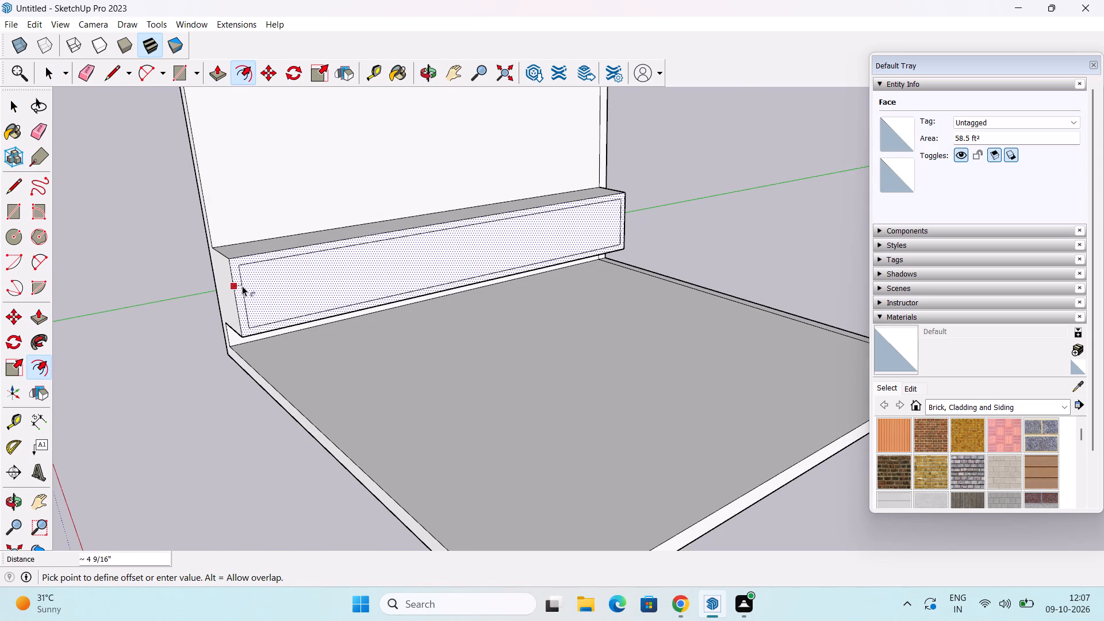
{"action": "type", "text": "3\""}
{"action": "key", "text": "Return"}
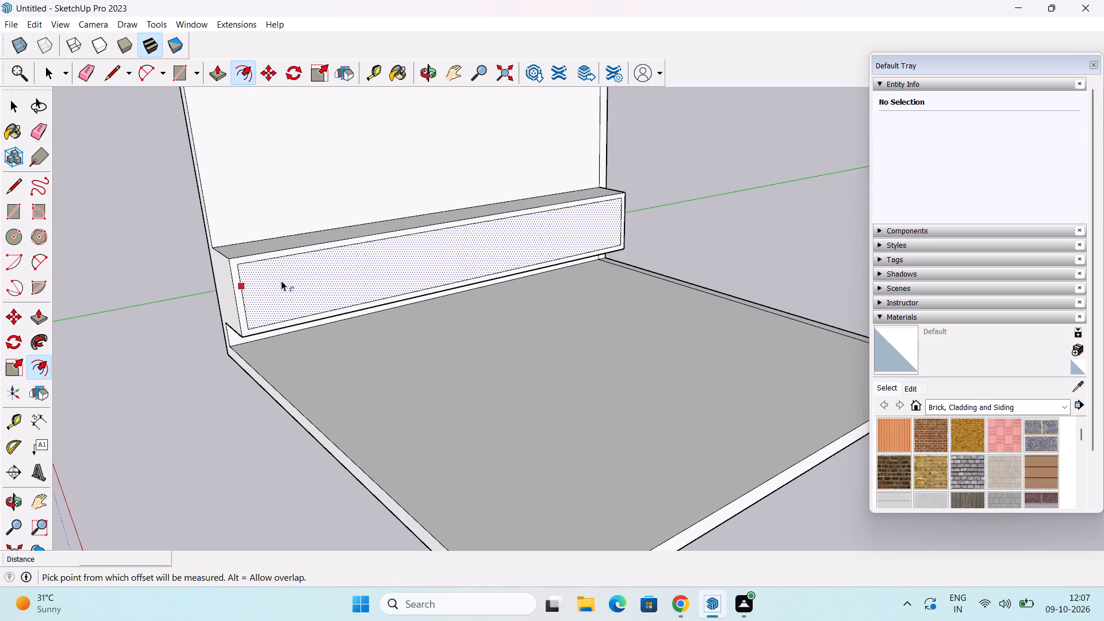
{"action": "middle_click_drag", "start_coordinate": [301, 266], "coordinate": [328, 293]}
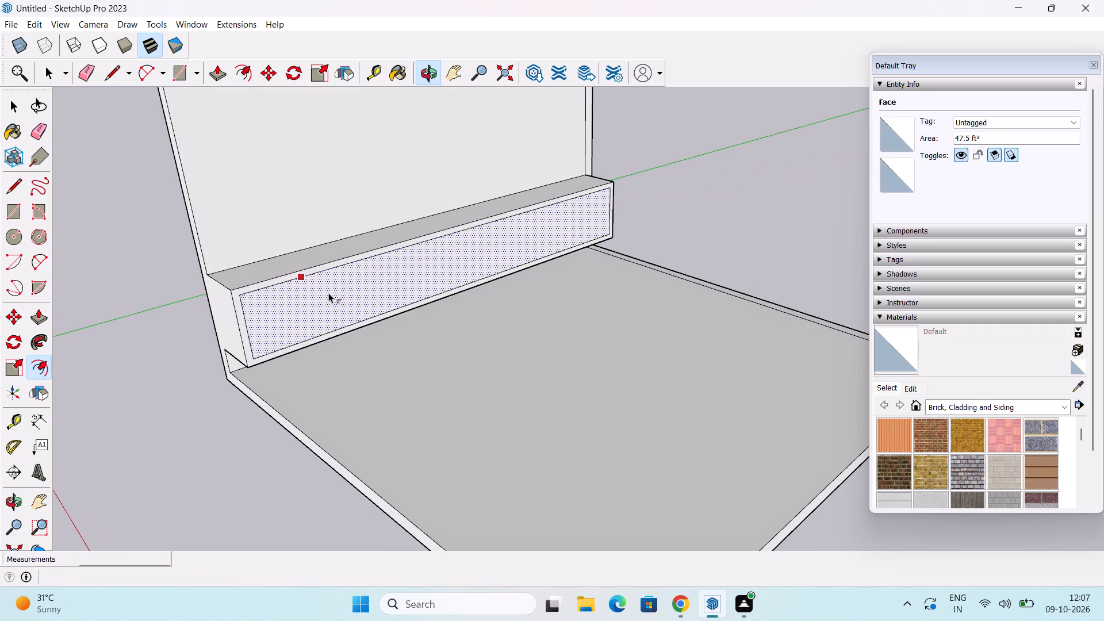
{"action": "key", "text": "space"}
{"action": "left_click", "coordinate": [133, 342]}
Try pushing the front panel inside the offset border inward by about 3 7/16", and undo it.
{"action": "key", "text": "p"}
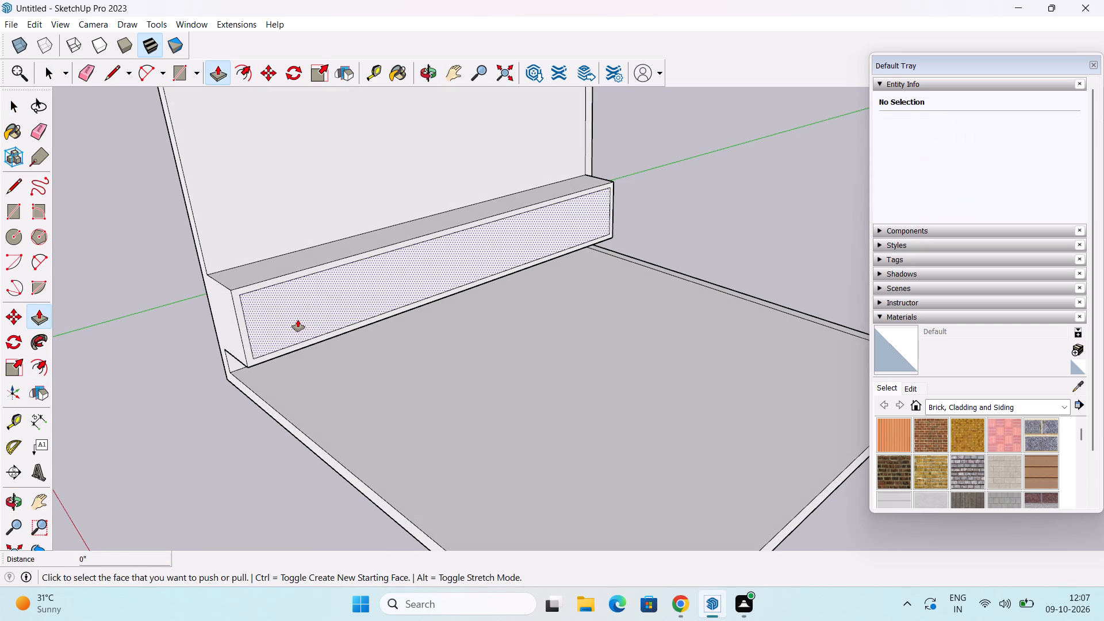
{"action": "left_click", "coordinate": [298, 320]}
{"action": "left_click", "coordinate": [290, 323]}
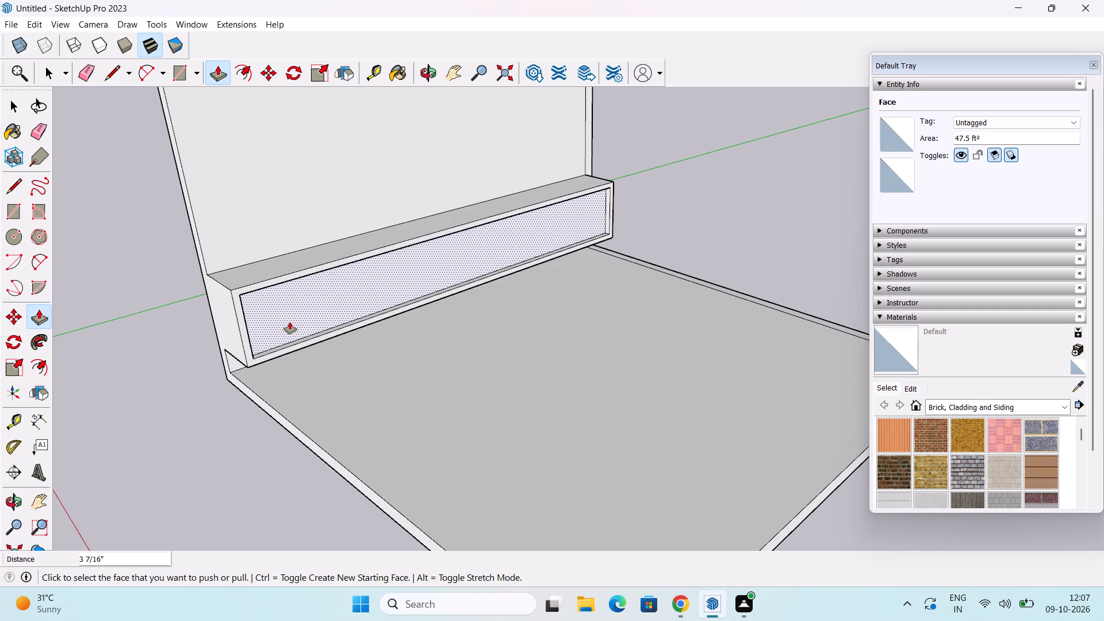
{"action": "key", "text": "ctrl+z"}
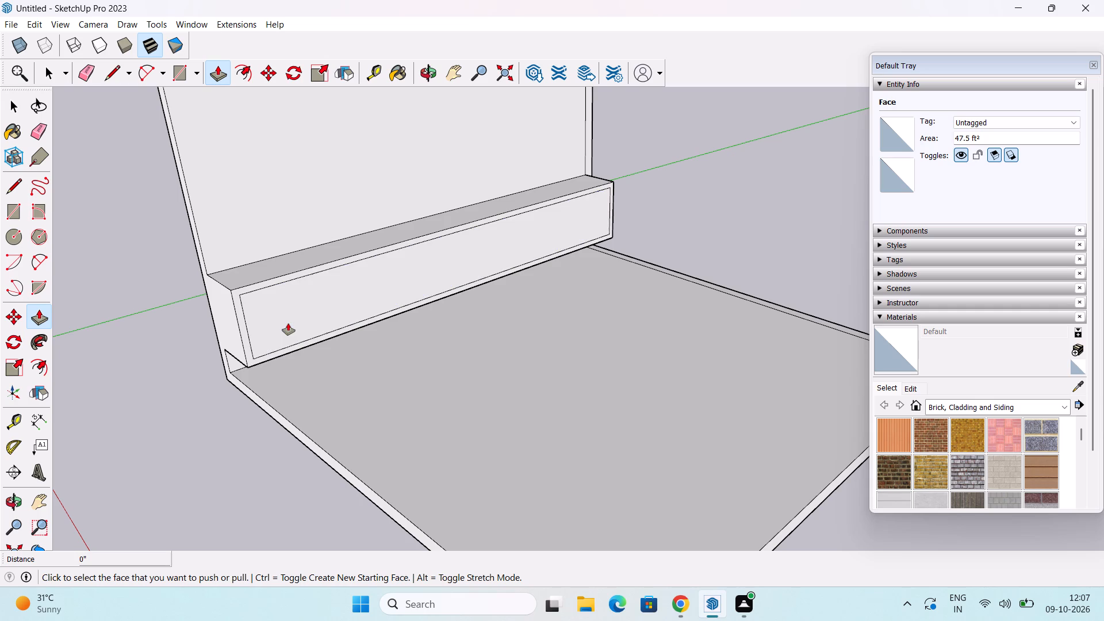
Push/Pull the front panel inside the offset border 3" into the cabinet box.
{"action": "left_click", "coordinate": [288, 323]}
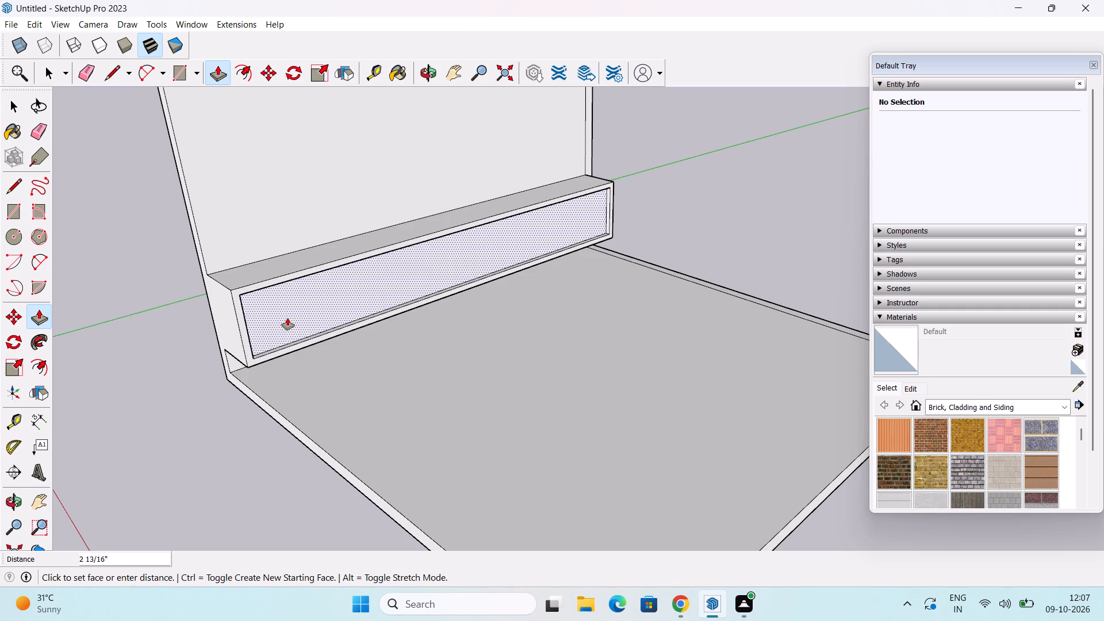
{"action": "type", "text": "3\""}
{"action": "key", "text": "Return"}
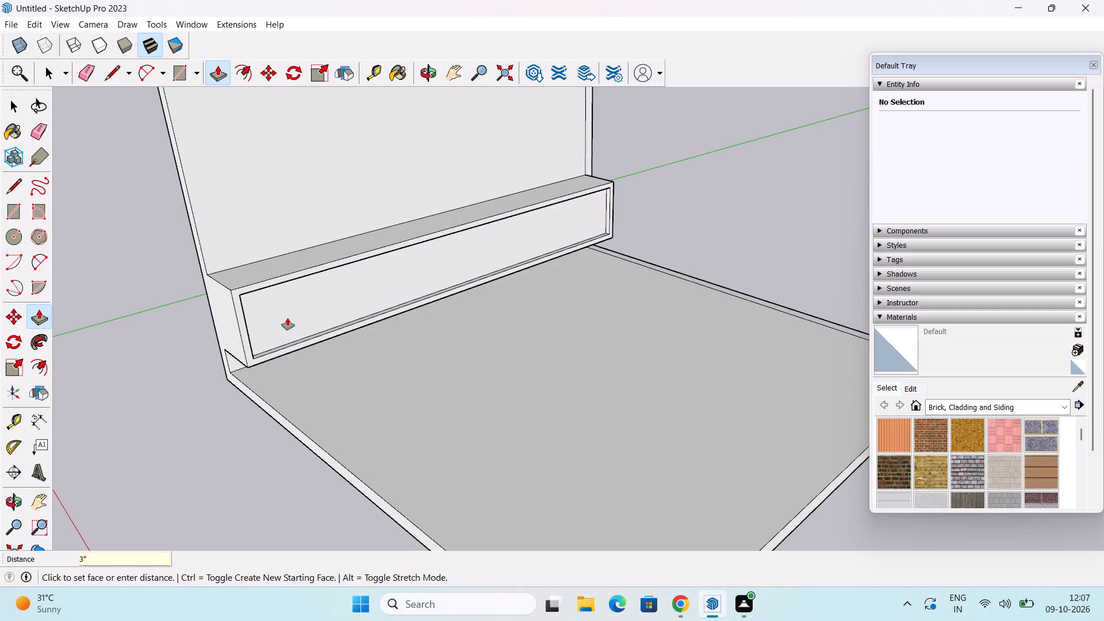
{"action": "key", "text": "space"}
Copy the recessed panel's short vertical end edge 19' to the opposite end and divide the span into 6 equal parts.
{"action": "scroll", "coordinate": [294, 354], "scroll_direction": "up", "scroll_amount": 5}
{"action": "middle_click_drag", "start_coordinate": [275, 346], "coordinate": [265, 335]}
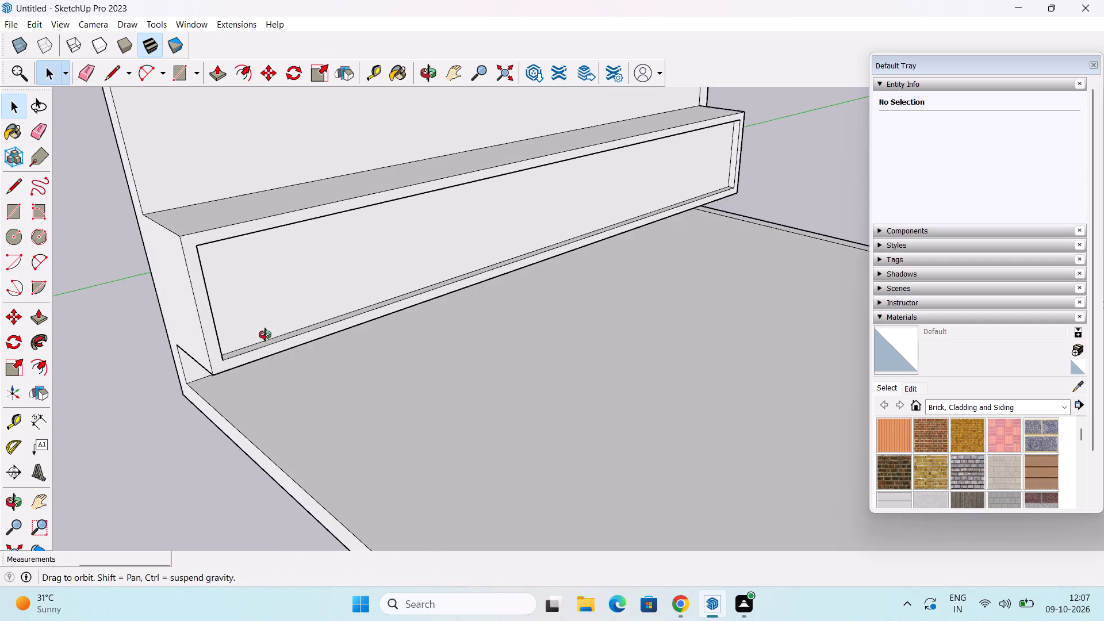
{"action": "middle_click_drag", "start_coordinate": [265, 335], "coordinate": [91, 315]}
{"action": "scroll", "coordinate": [218, 242], "scroll_direction": "up", "scroll_amount": 2}
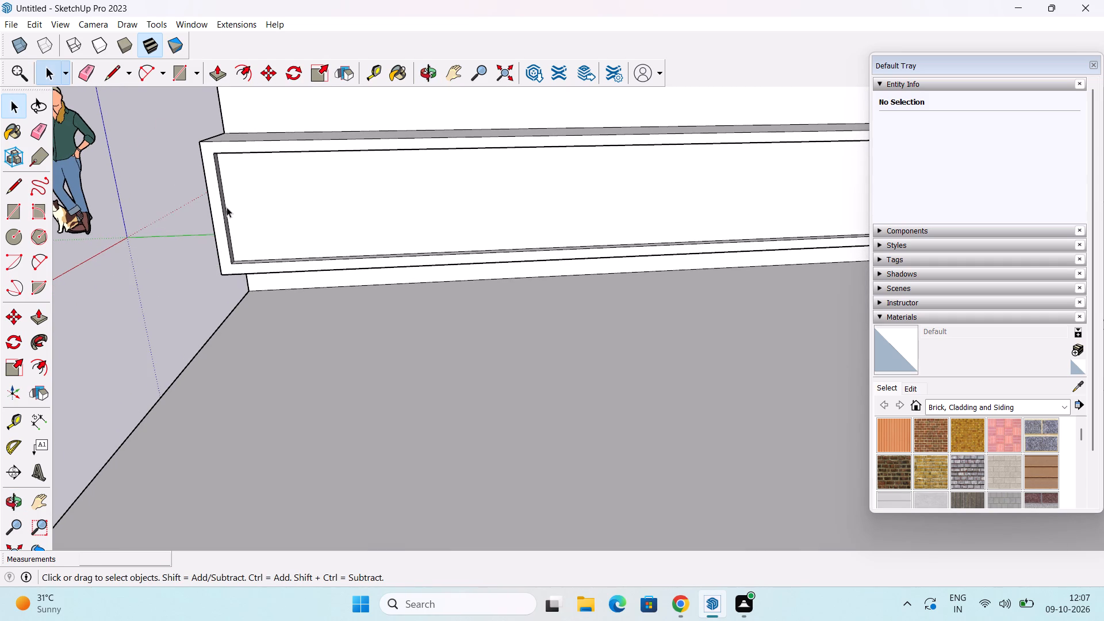
{"action": "left_click", "coordinate": [226, 214]}
{"action": "key", "text": "m"}
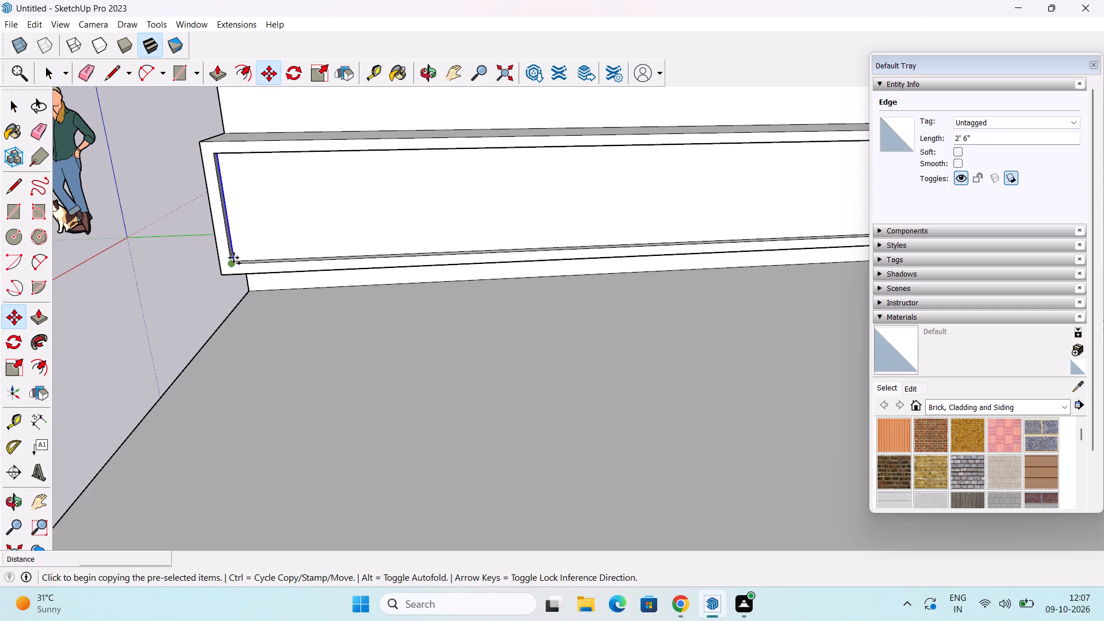
{"action": "left_click", "coordinate": [236, 256]}
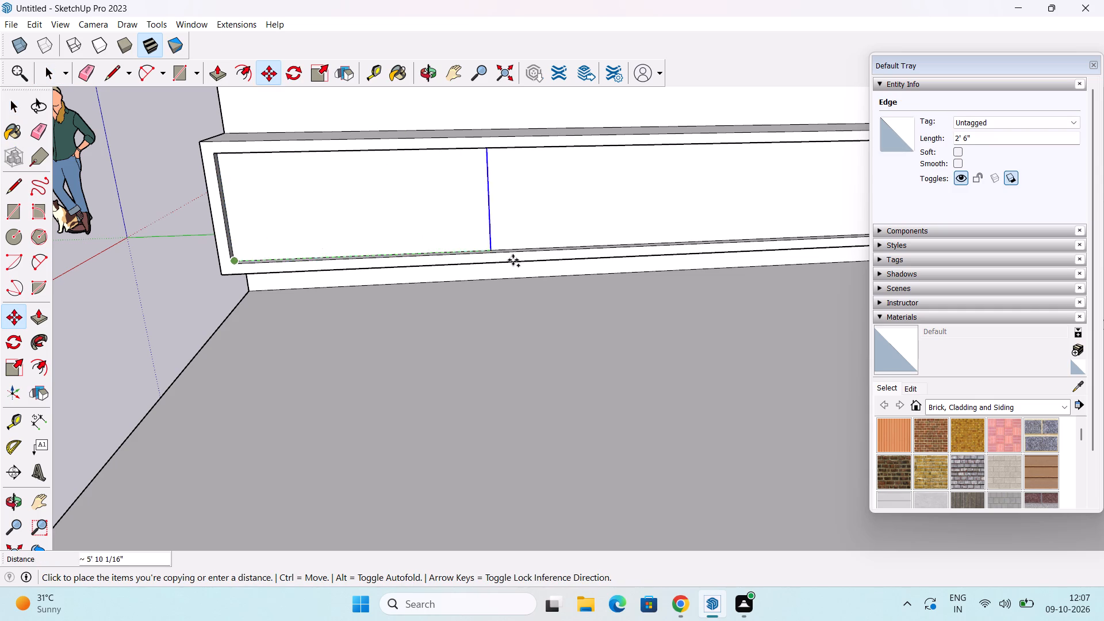
{"action": "scroll", "coordinate": [570, 249], "scroll_direction": "down", "scroll_amount": 2}
{"action": "middle_click_drag", "start_coordinate": [569, 257], "coordinate": [708, 229]}
{"action": "middle_click_drag", "start_coordinate": [672, 236], "coordinate": [569, 311]}
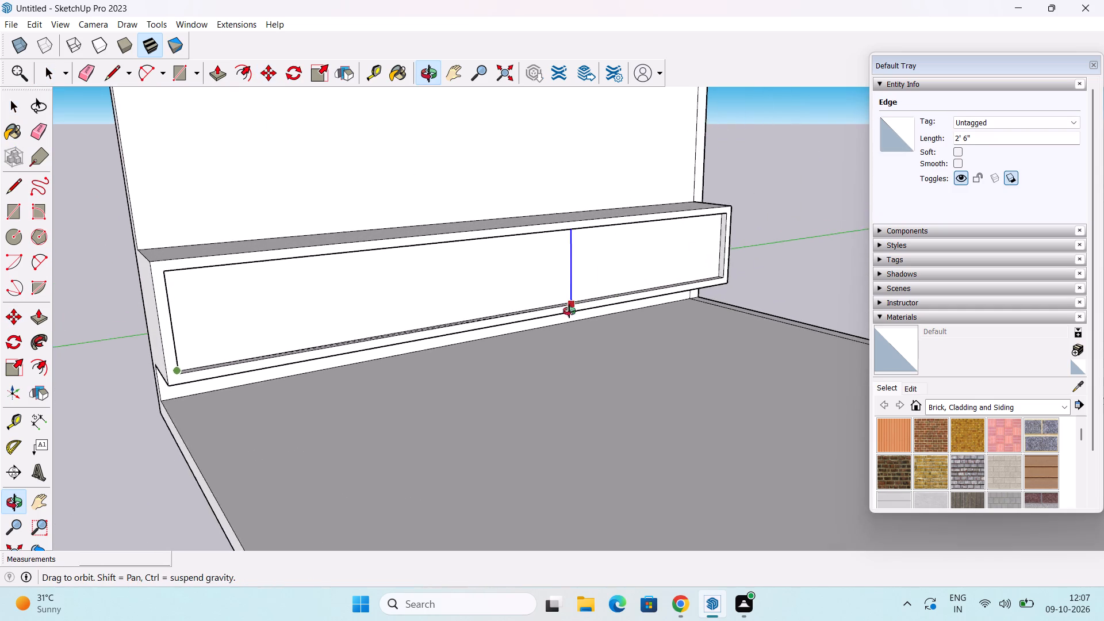
{"action": "middle_click_drag", "start_coordinate": [569, 311], "coordinate": [578, 307]}
{"action": "scroll", "coordinate": [683, 244], "scroll_direction": "up", "scroll_amount": 8}
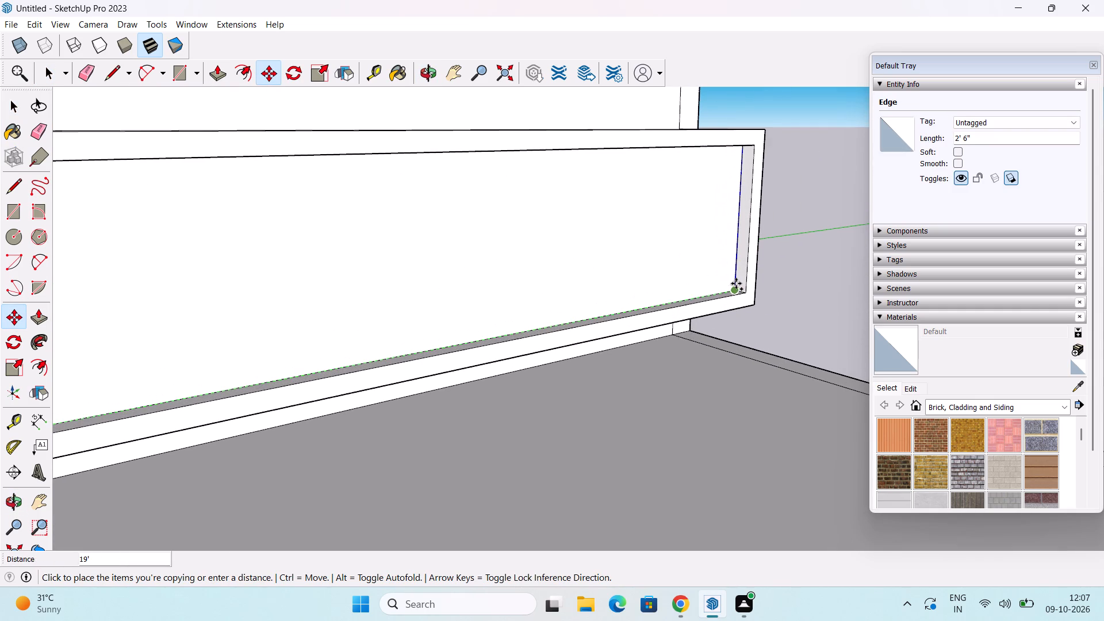
{"action": "left_click", "coordinate": [736, 283]}
{"action": "key", "text": "slash"}
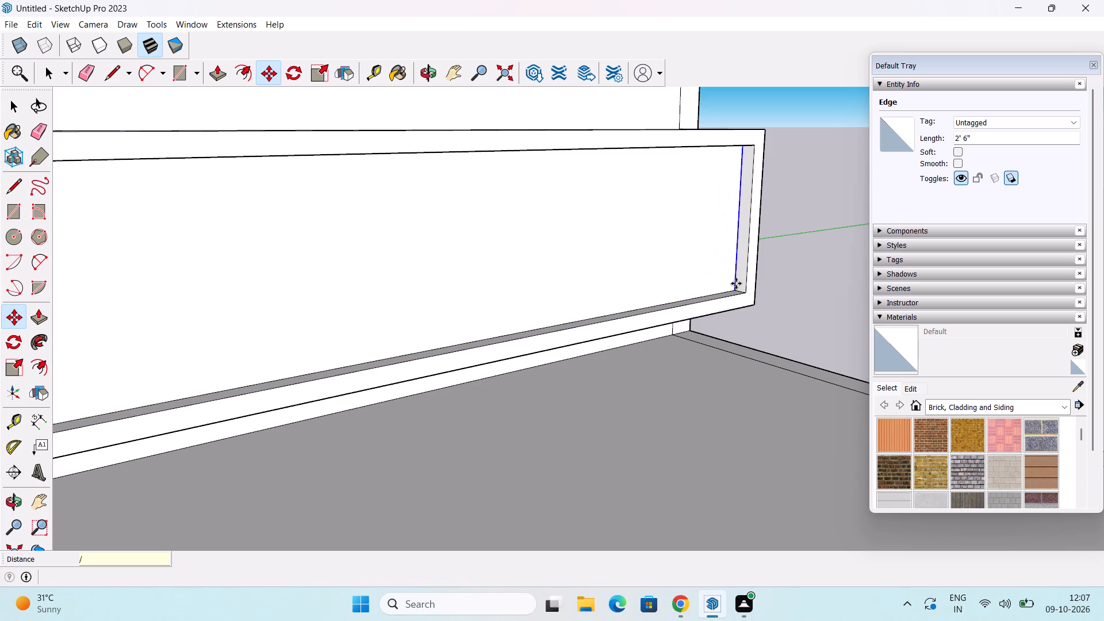
{"action": "key", "text": "6"}
{"action": "key", "text": "Return"}
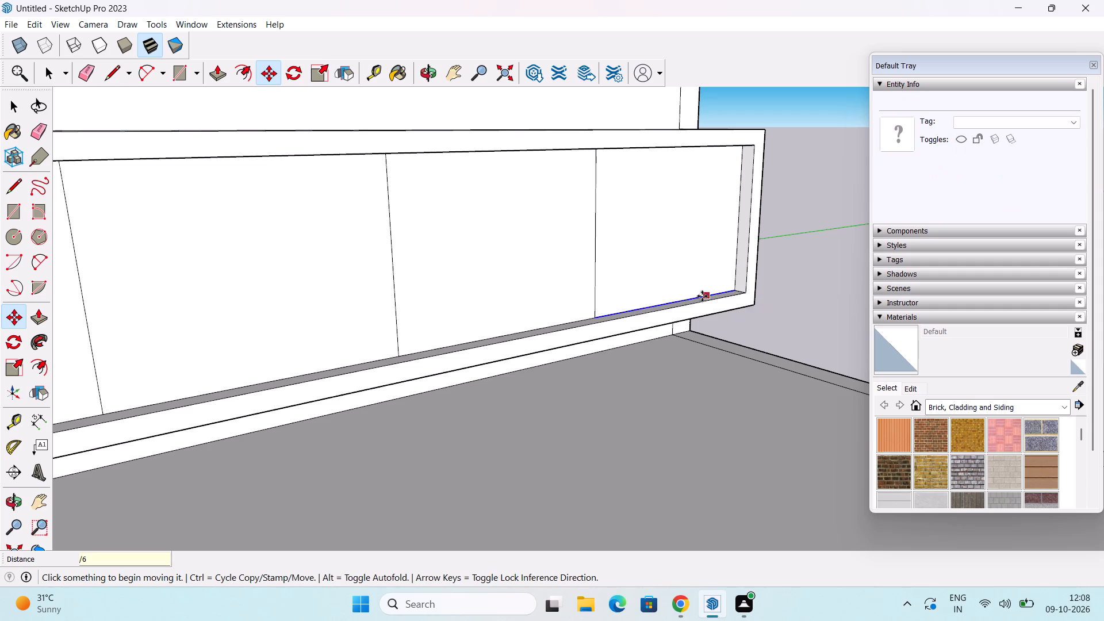
{"action": "scroll", "coordinate": [696, 310], "scroll_direction": "down", "scroll_amount": 6}
{"action": "scroll", "coordinate": [656, 369], "scroll_direction": "down", "scroll_amount": 2}
{"action": "middle_click_drag", "start_coordinate": [558, 392], "coordinate": [564, 387]}
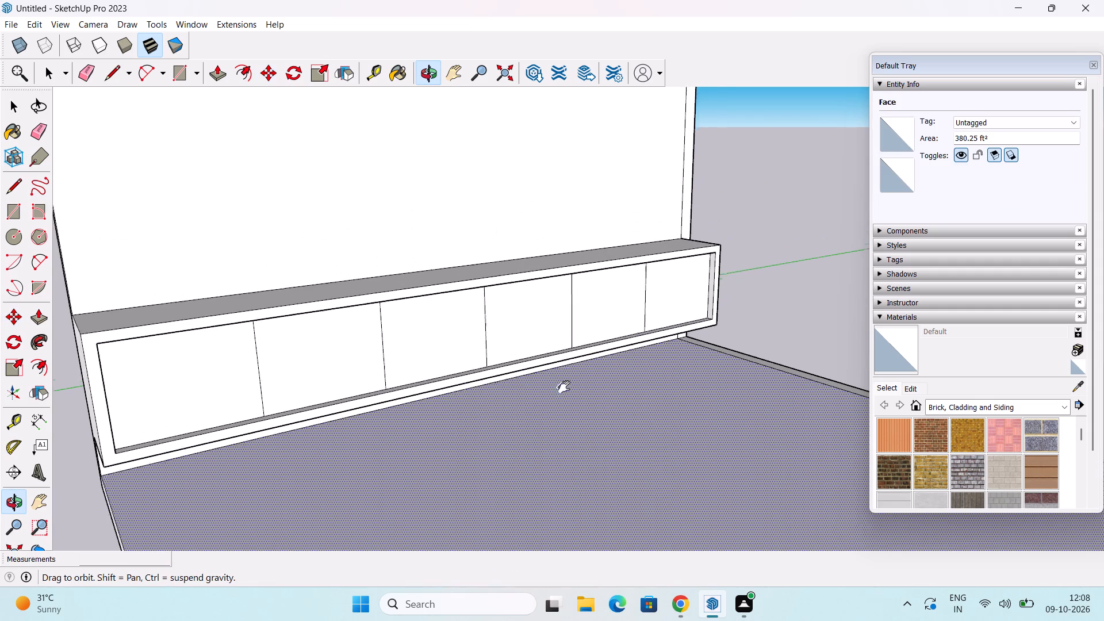
{"action": "middle_click_drag", "start_coordinate": [564, 387], "coordinate": [614, 355]}
{"action": "middle_click_drag", "start_coordinate": [609, 351], "coordinate": [601, 370]}
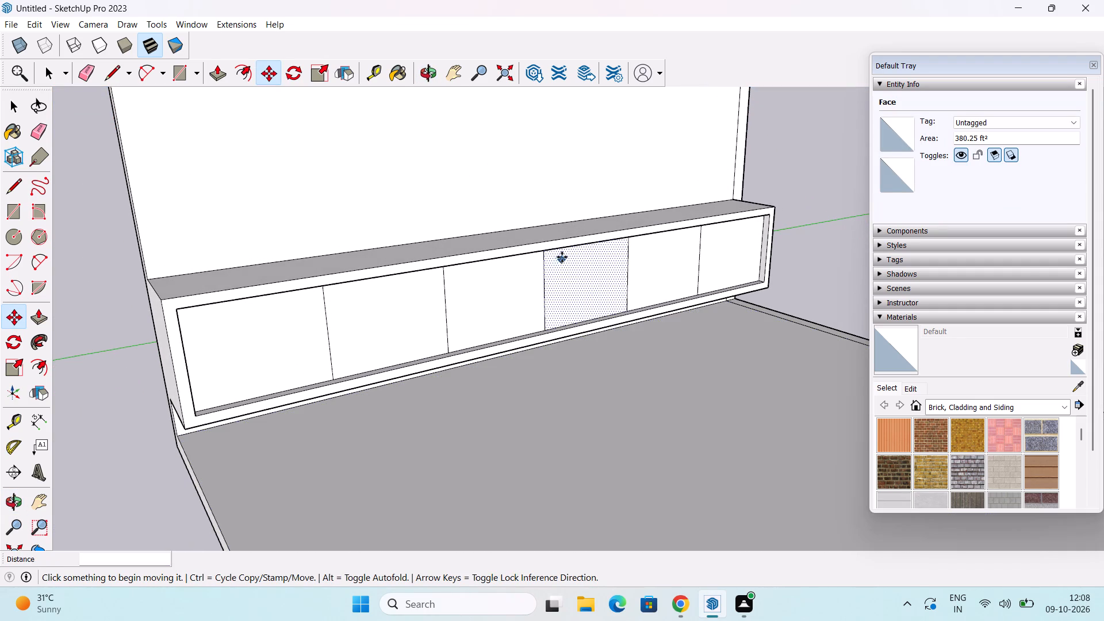
{"action": "key", "text": "space"}
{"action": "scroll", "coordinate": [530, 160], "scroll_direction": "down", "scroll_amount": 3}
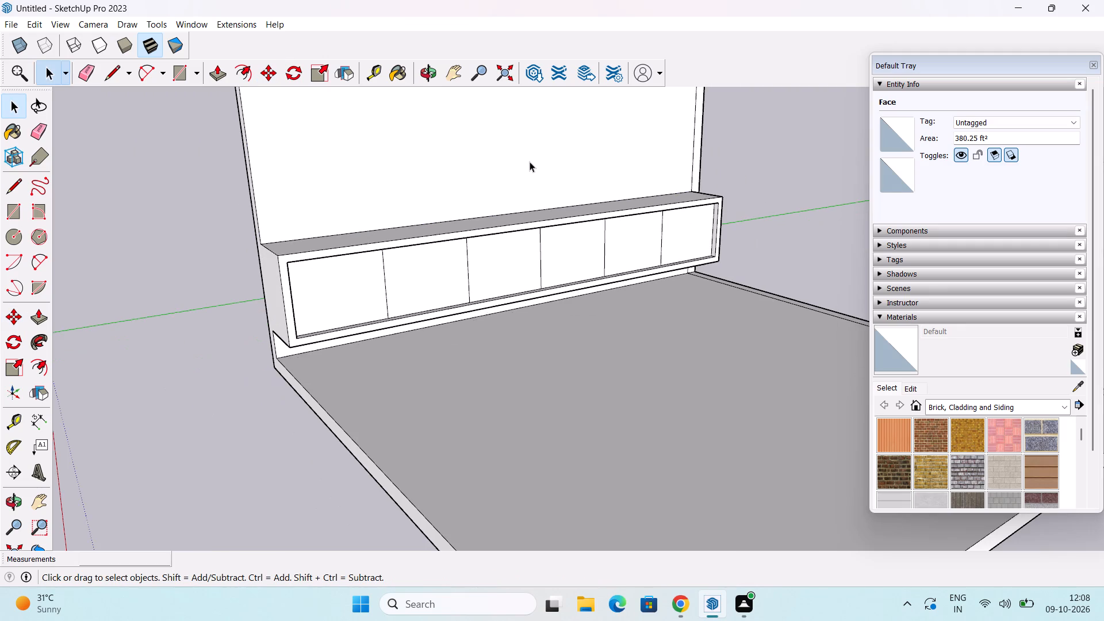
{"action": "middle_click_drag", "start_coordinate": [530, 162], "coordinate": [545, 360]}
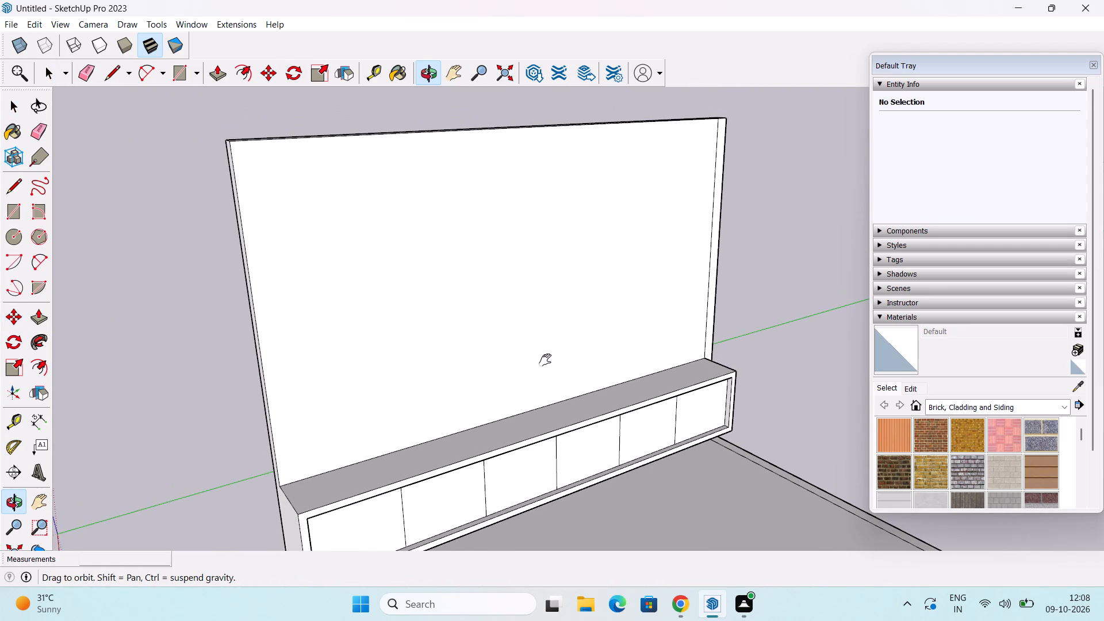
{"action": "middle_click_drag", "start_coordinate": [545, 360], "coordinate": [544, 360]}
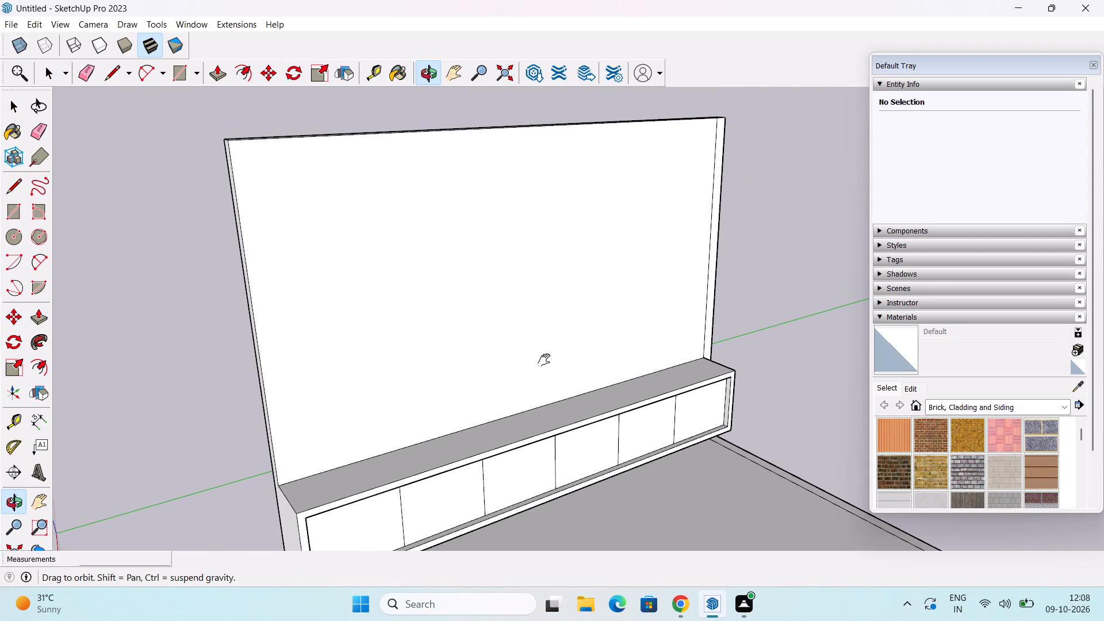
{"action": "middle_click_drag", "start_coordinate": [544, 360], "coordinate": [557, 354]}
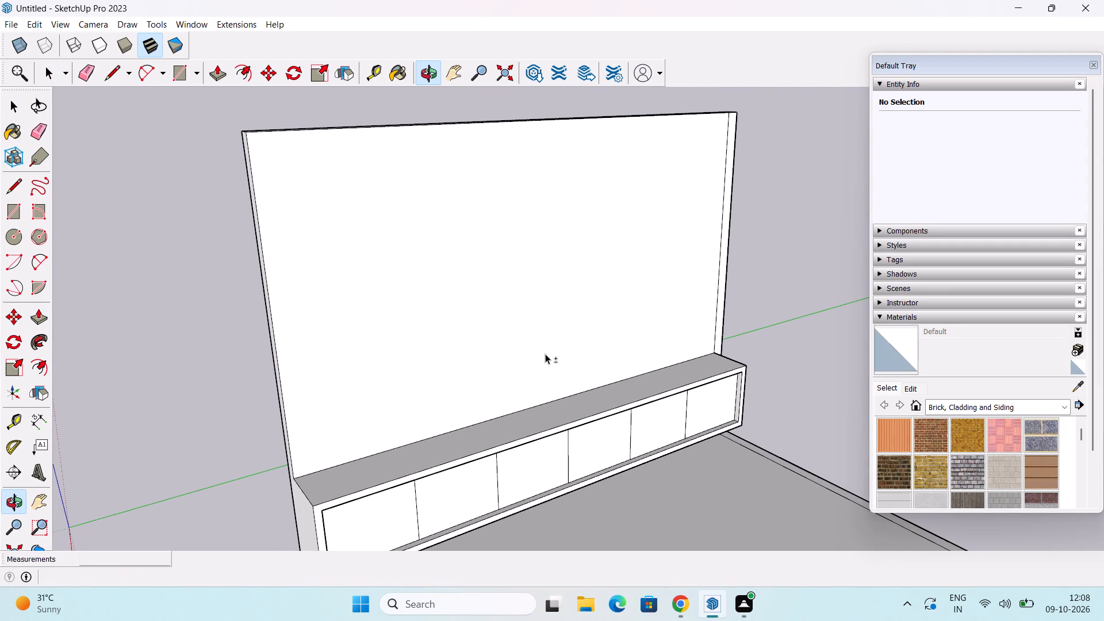
Copy the wall face's vertical edge 19' 6" to its opposite end and divide the span, trying 50 and 80 parts before settling on 70.
{"action": "left_click", "coordinate": [284, 409]}
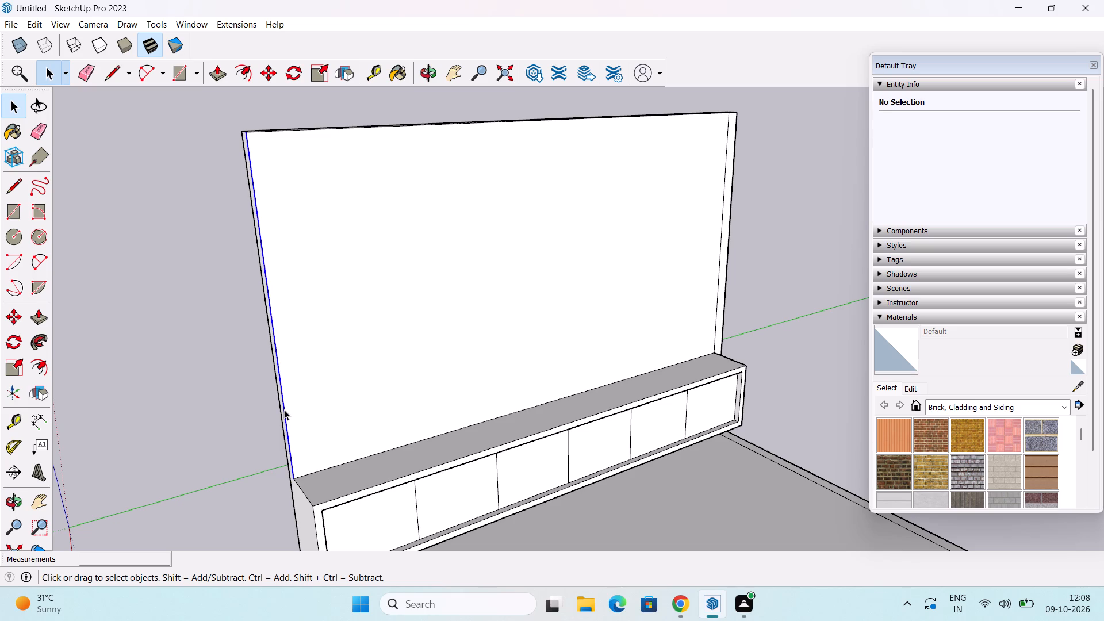
{"action": "key", "text": "m"}
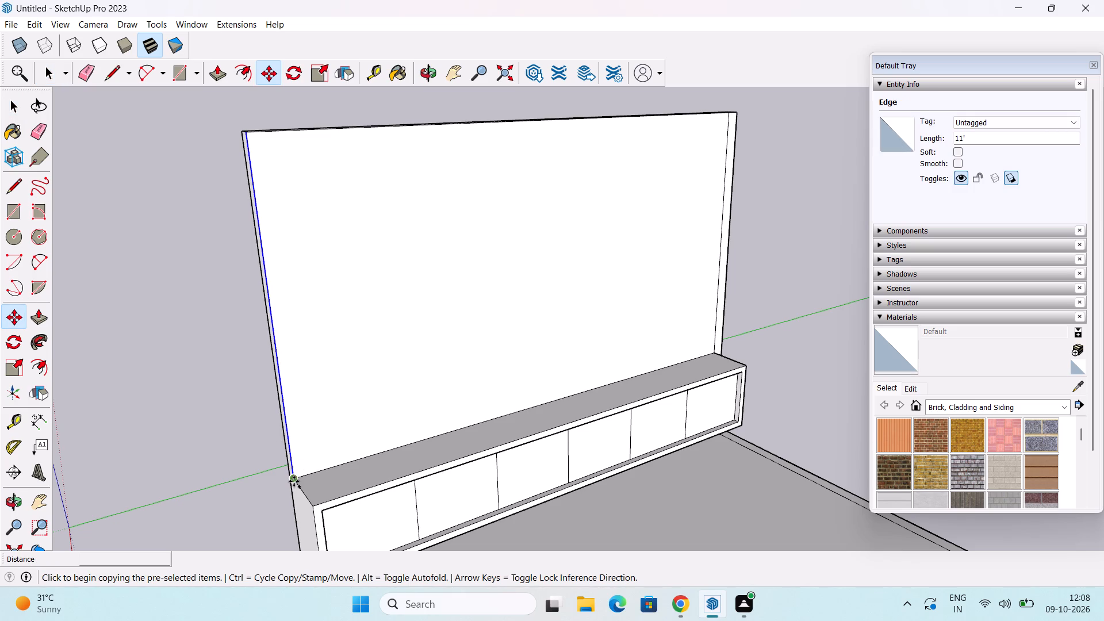
{"action": "left_click", "coordinate": [294, 481]}
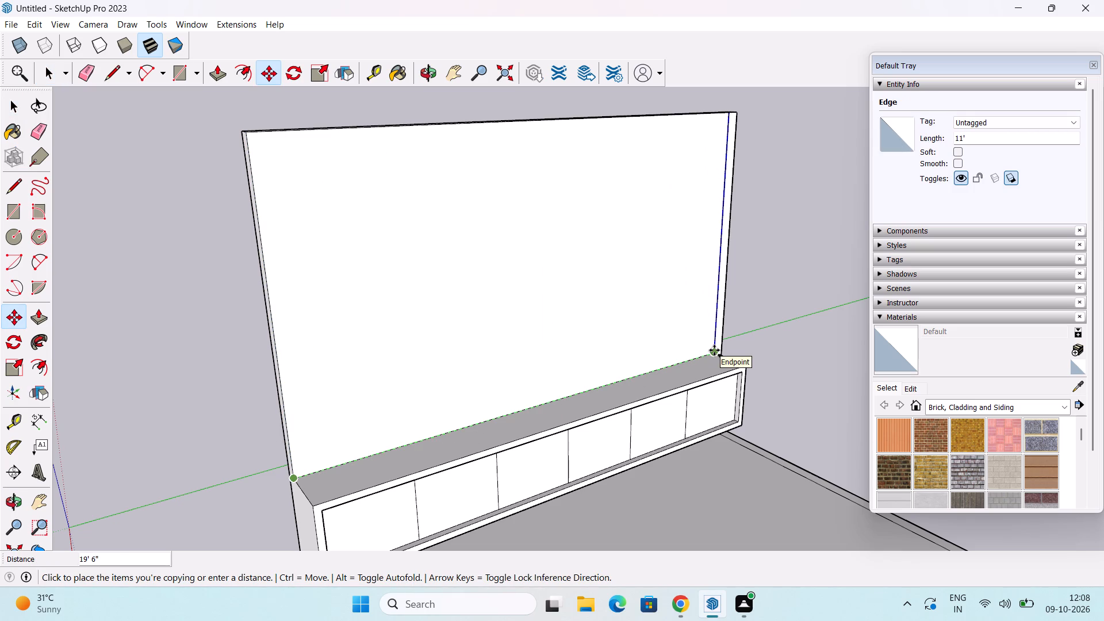
{"action": "left_click", "coordinate": [714, 350]}
{"action": "type", "text": "/50"}
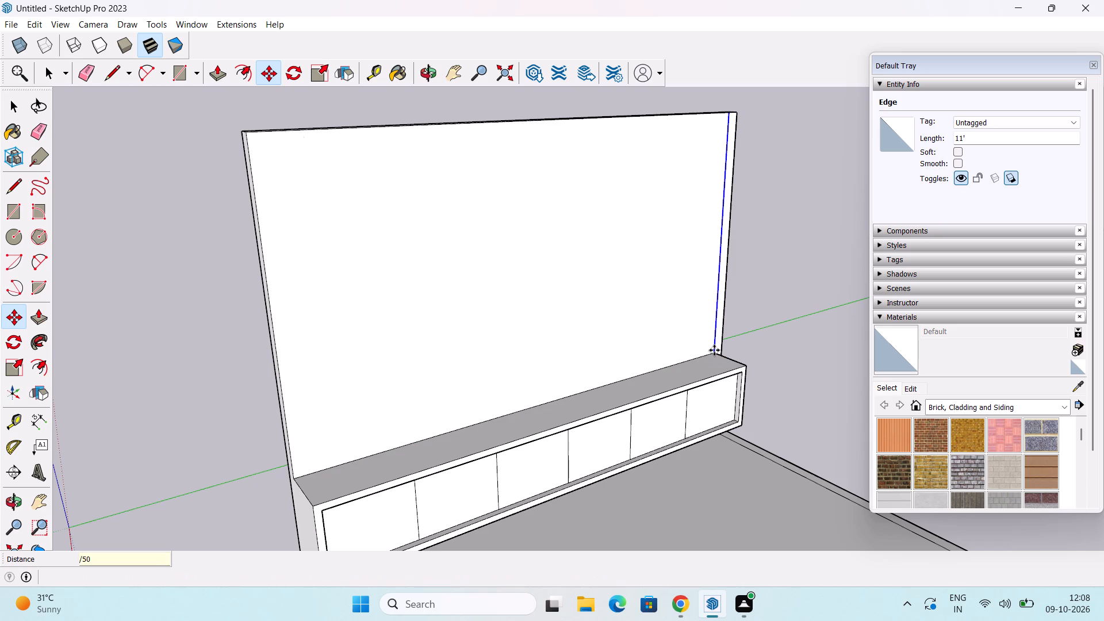
{"action": "key", "text": "Return"}
{"action": "type", "text": "/70"}
{"action": "key", "text": "Return"}
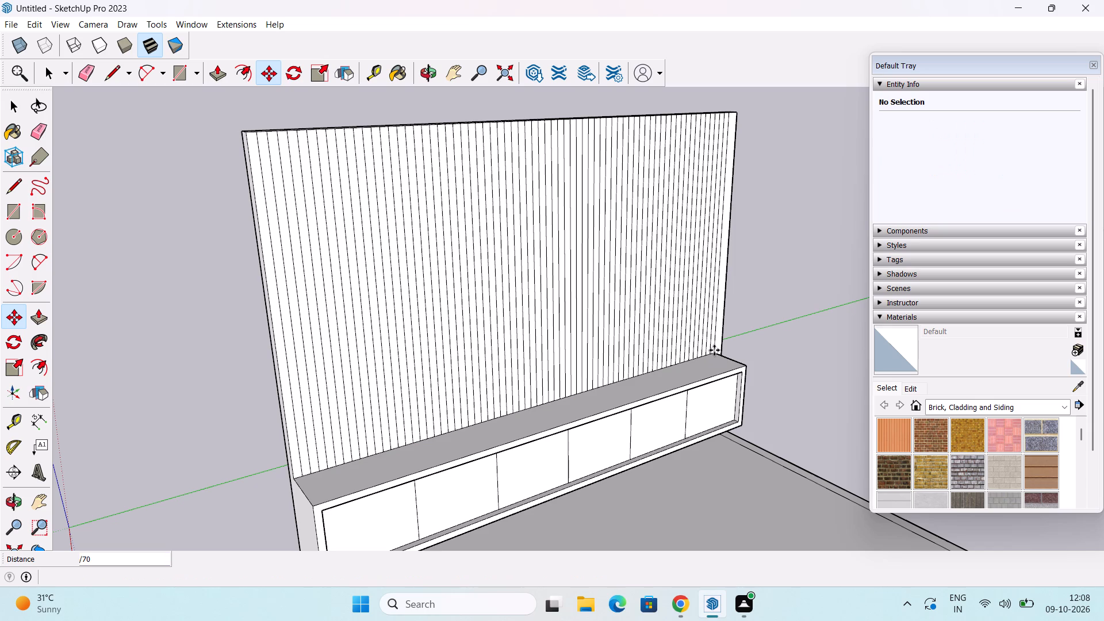
{"action": "type", "text": "/80"}
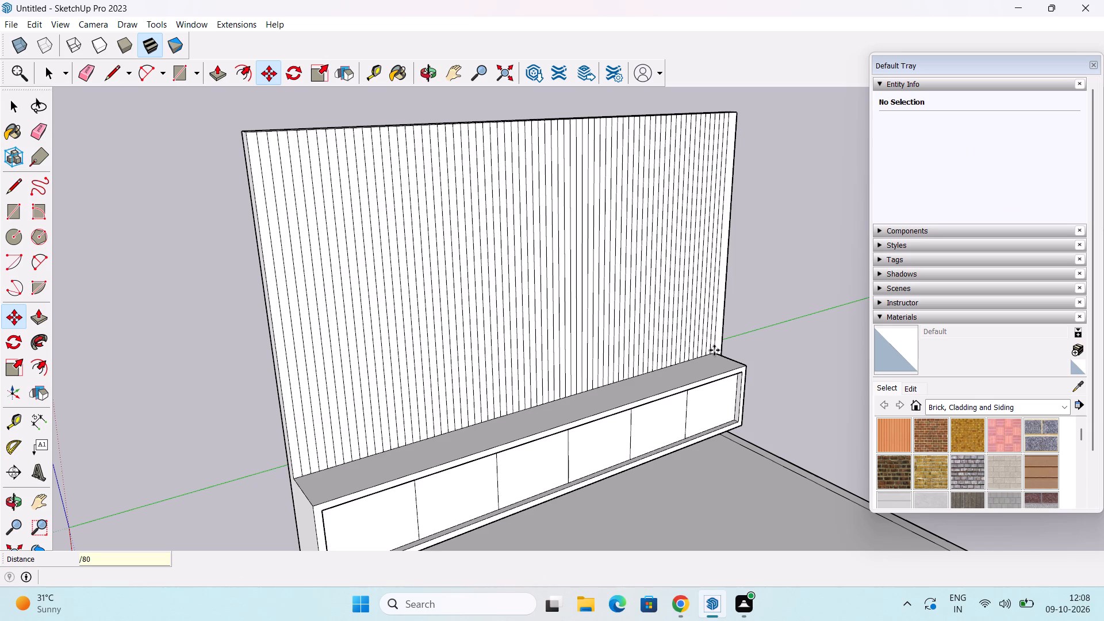
{"action": "key", "text": "Return"}
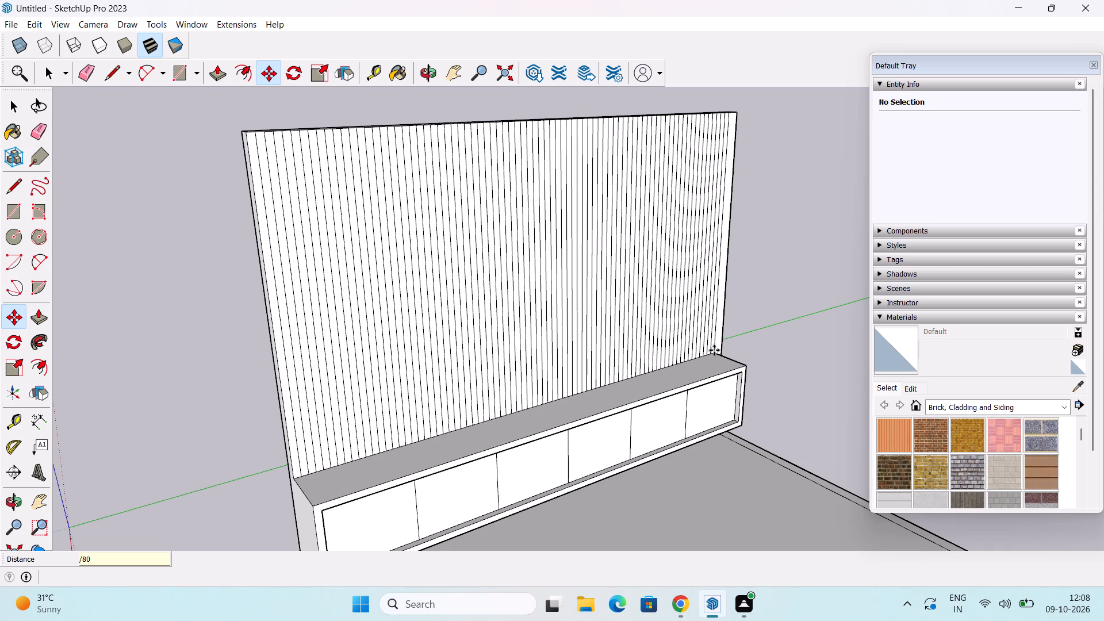
{"action": "type", "text": "/70"}
{"action": "key", "text": "Return"}
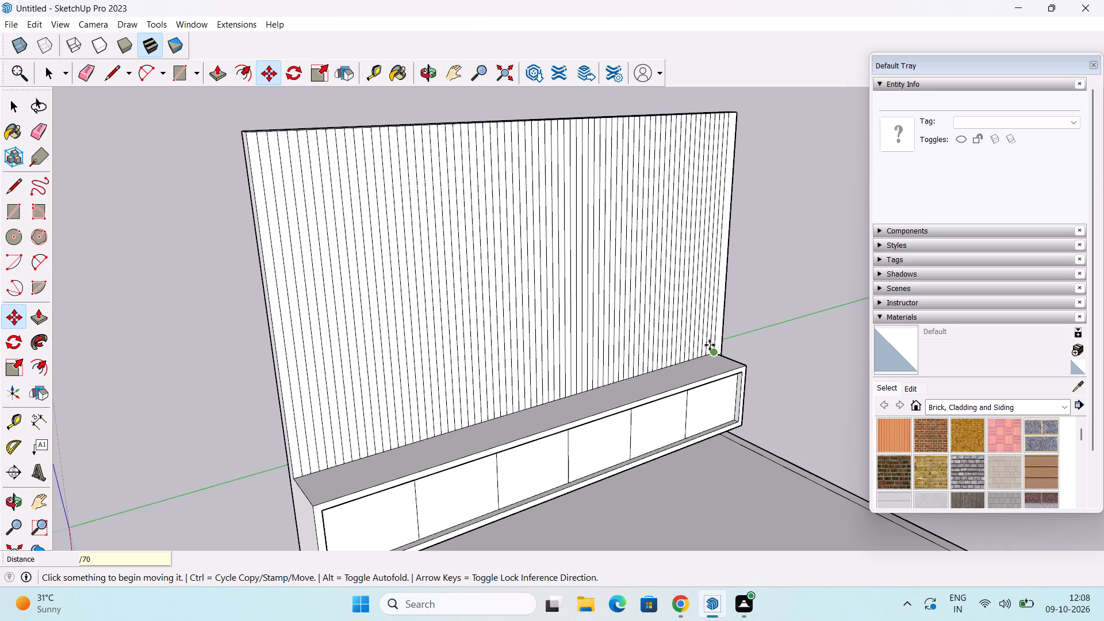
{"action": "key", "text": "space"}
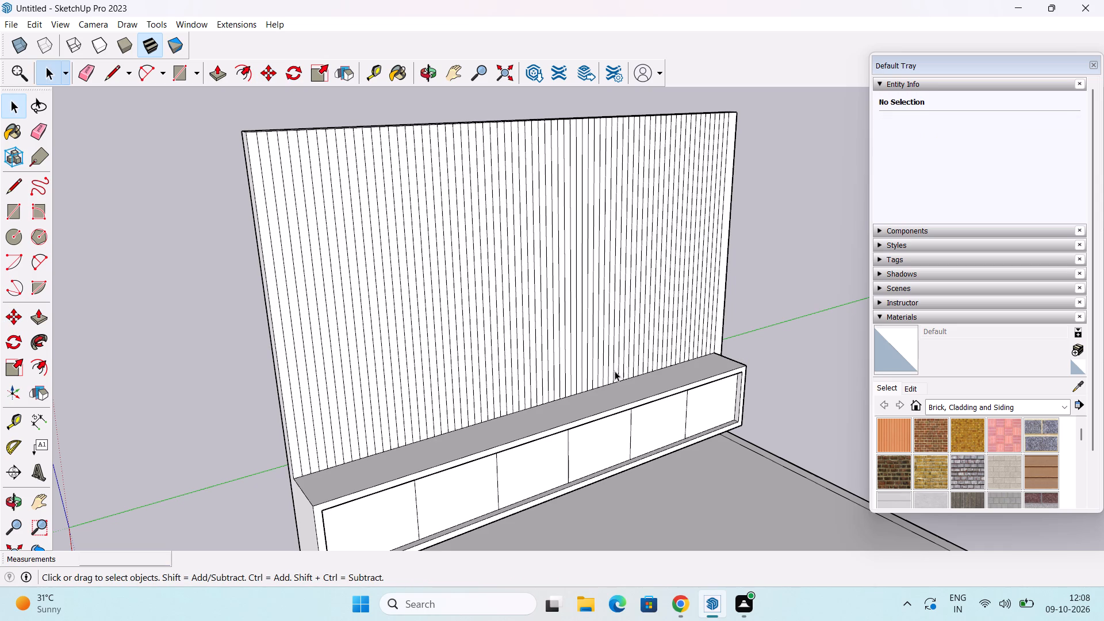
Draw a horizontal line about 13' 7 13/16" long across the upper part of the wall strips, ending at the last strip line.
{"action": "key", "text": "l"}
{"action": "middle_click_drag", "start_coordinate": [632, 330], "coordinate": [630, 330]}
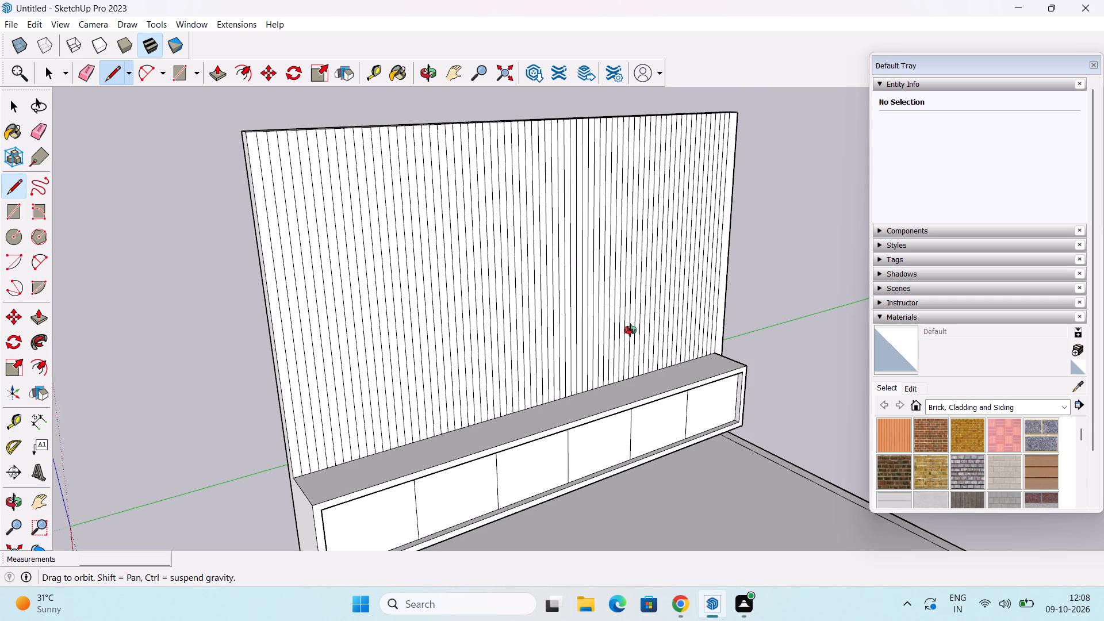
{"action": "middle_click_drag", "start_coordinate": [630, 330], "coordinate": [578, 324]}
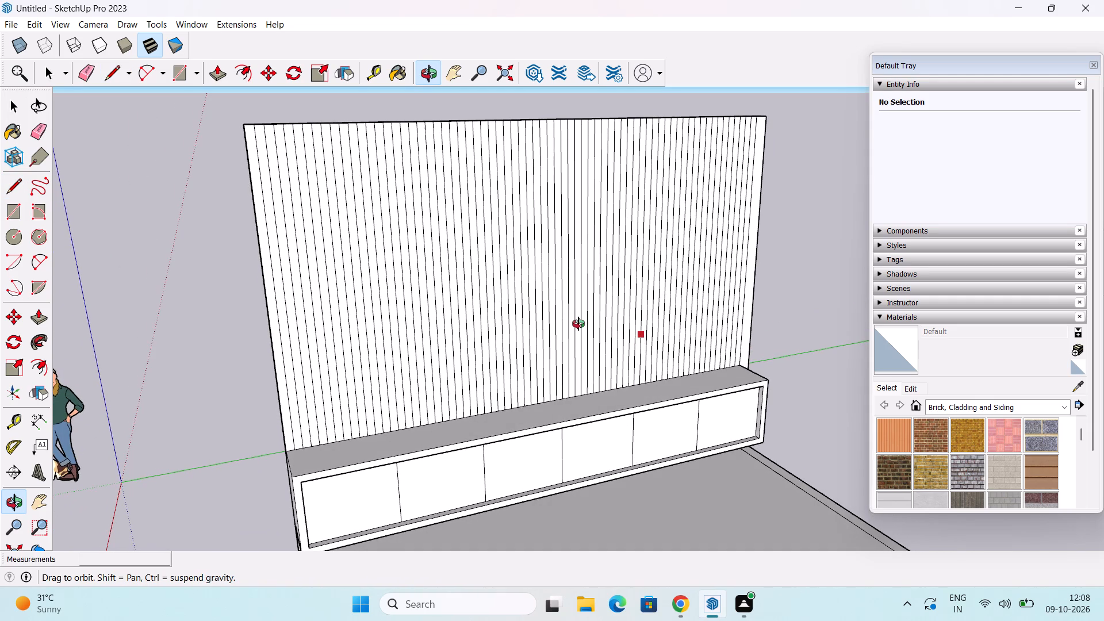
{"action": "middle_click_drag", "start_coordinate": [578, 324], "coordinate": [590, 320]}
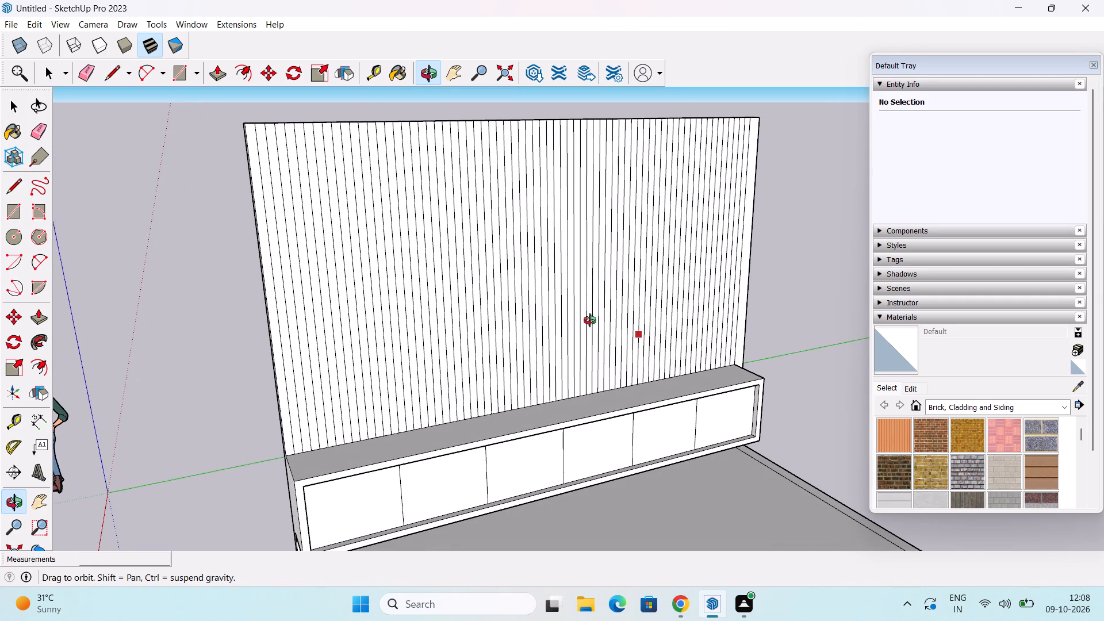
{"action": "middle_click_drag", "start_coordinate": [590, 320], "coordinate": [589, 320]}
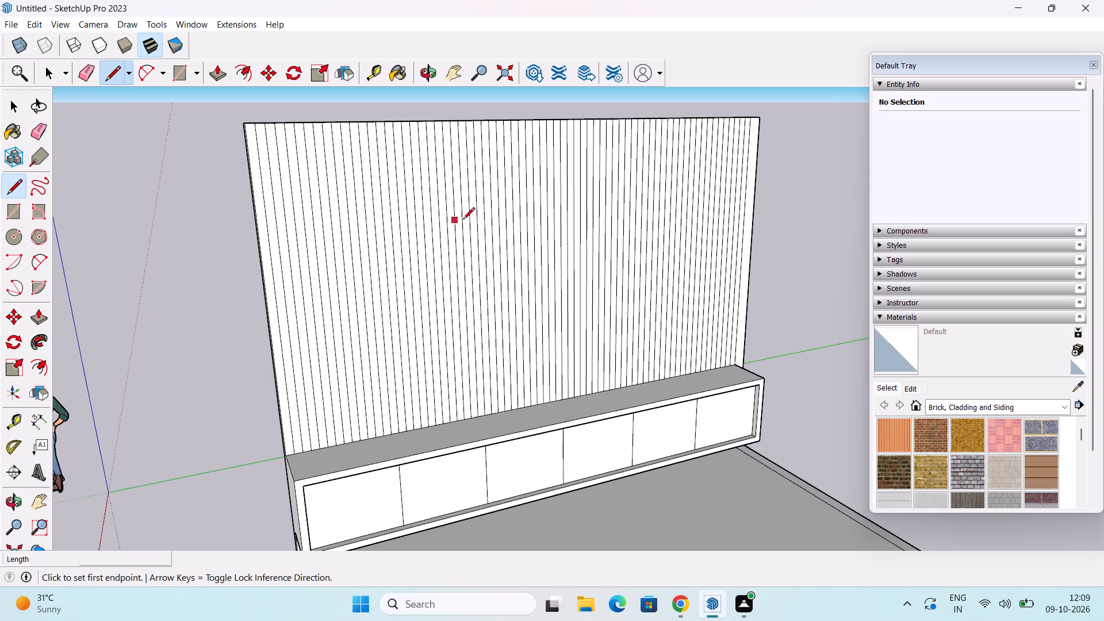
{"action": "left_click", "coordinate": [440, 225]}
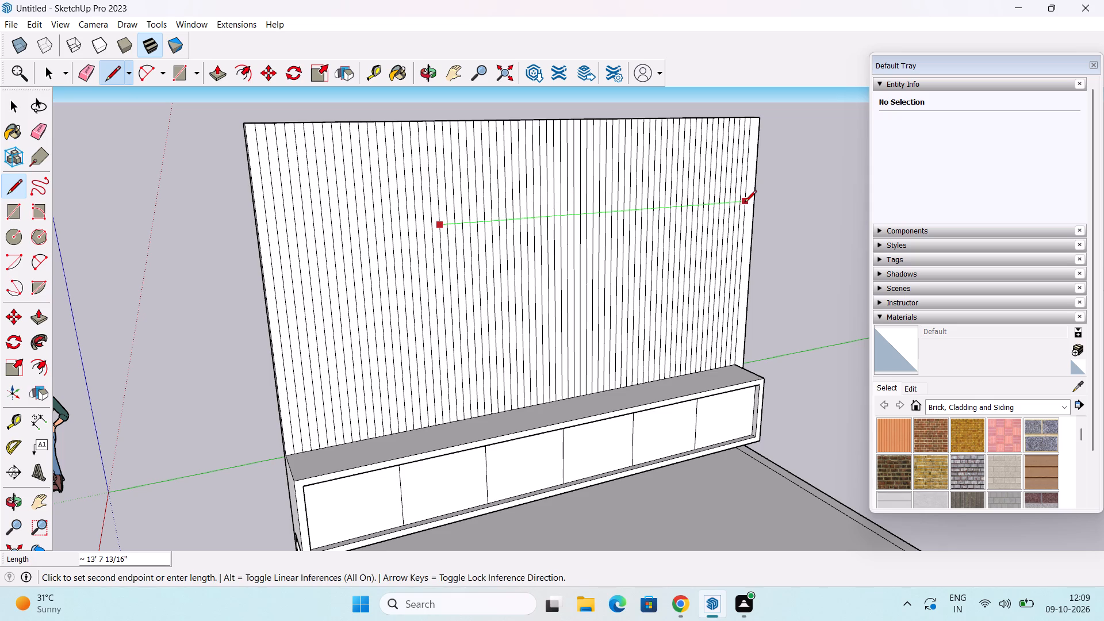
{"action": "key", "text": "Escape"}
{"action": "left_click_drag", "start_coordinate": [437, 199], "coordinate": [453, 197]}
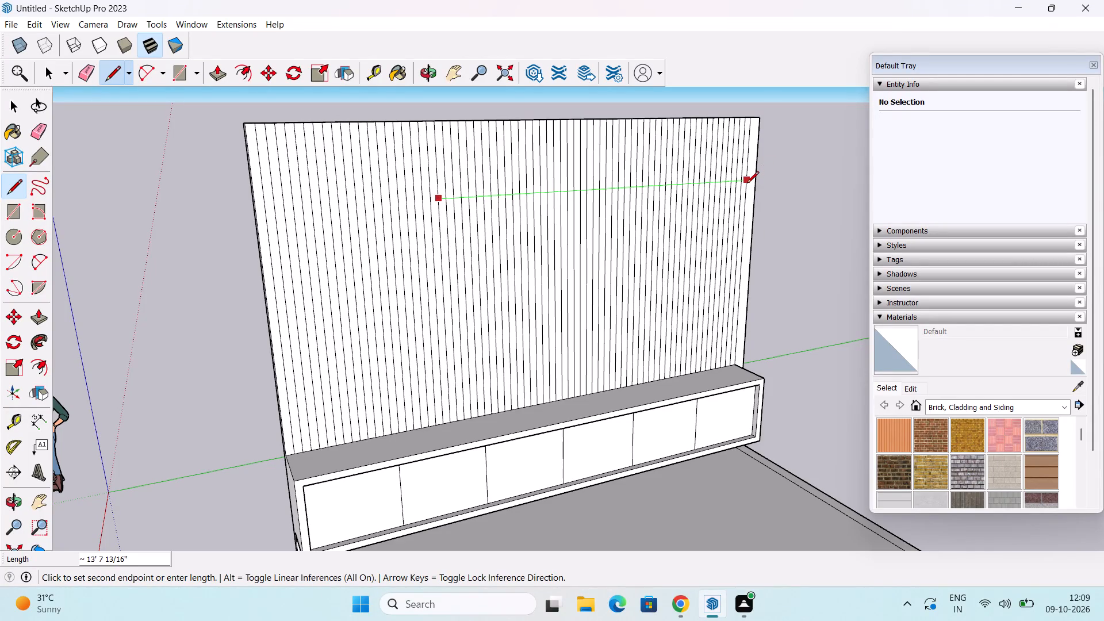
{"action": "left_click", "coordinate": [747, 184]}
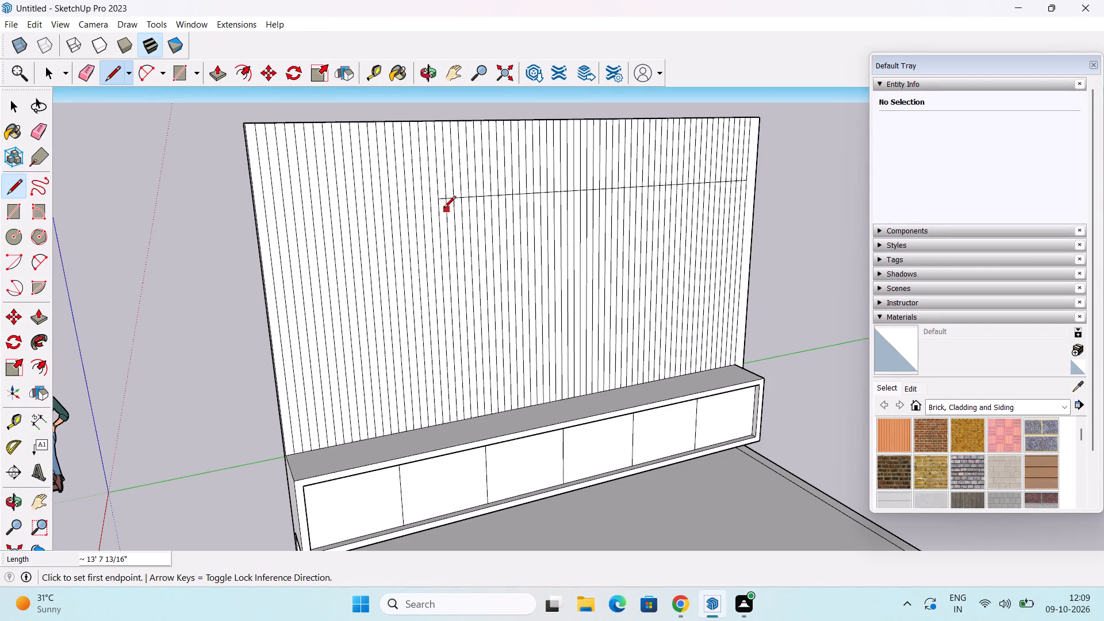
{"action": "key", "text": "space"}
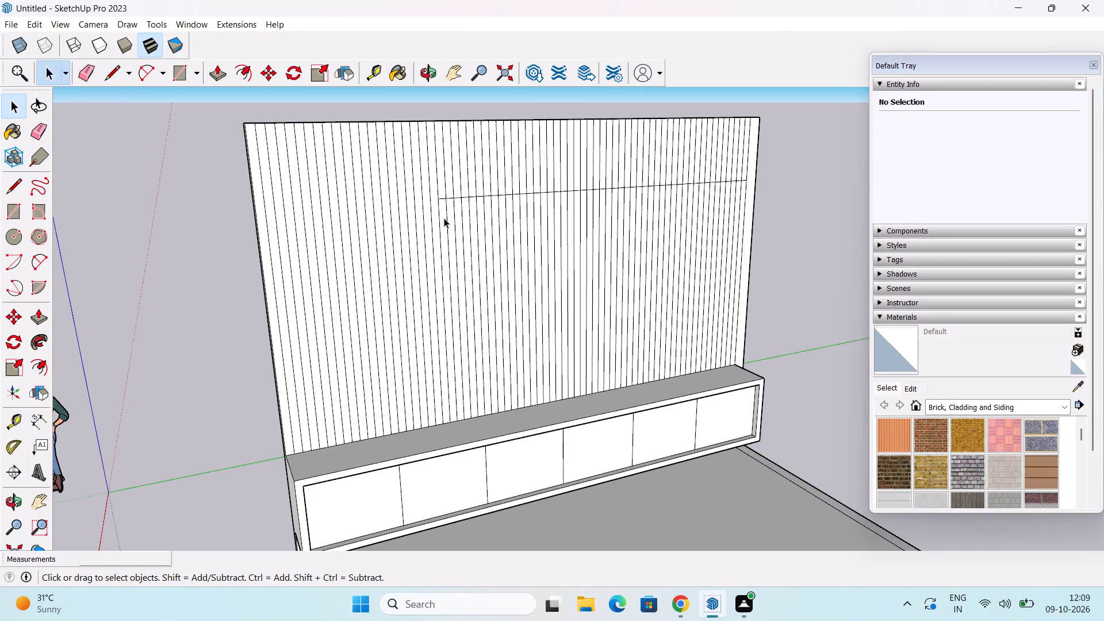
Erase the vertical strip lines below the horizontal line to leave a plain area above the cabinet.
{"action": "key", "text": "e"}
{"action": "left_click_drag", "start_coordinate": [446, 229], "coordinate": [746, 221]}
Copy the short edge segment at the plain area's upper corner upward, trying 5" and 4" before setting the distance to 3".
{"action": "middle_click_drag", "start_coordinate": [530, 315], "coordinate": [533, 315]}
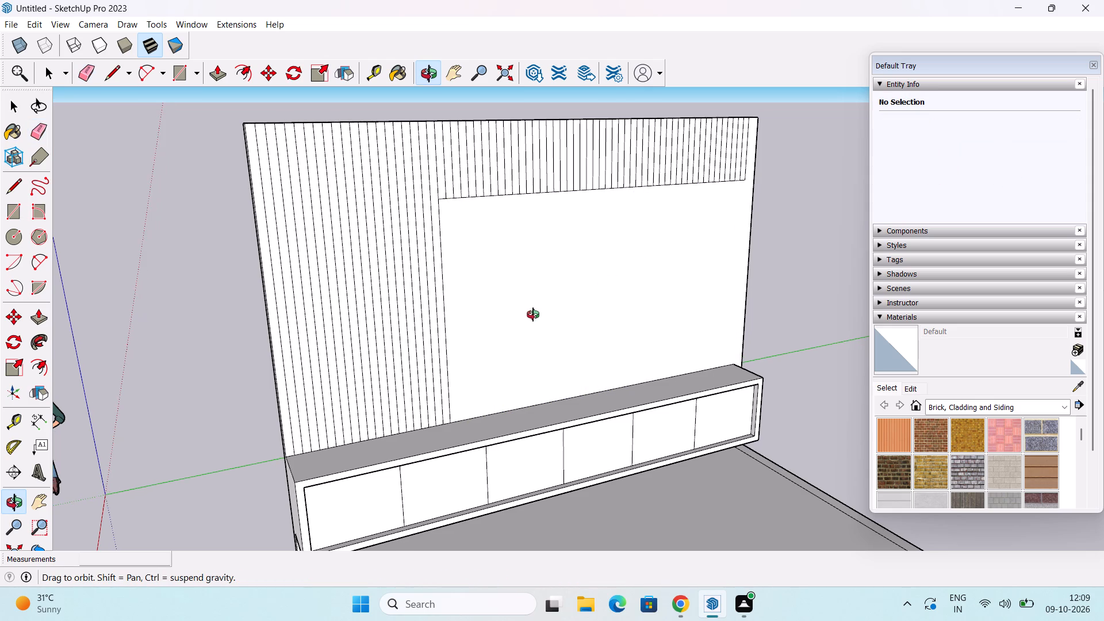
{"action": "middle_click_drag", "start_coordinate": [533, 315], "coordinate": [557, 313]}
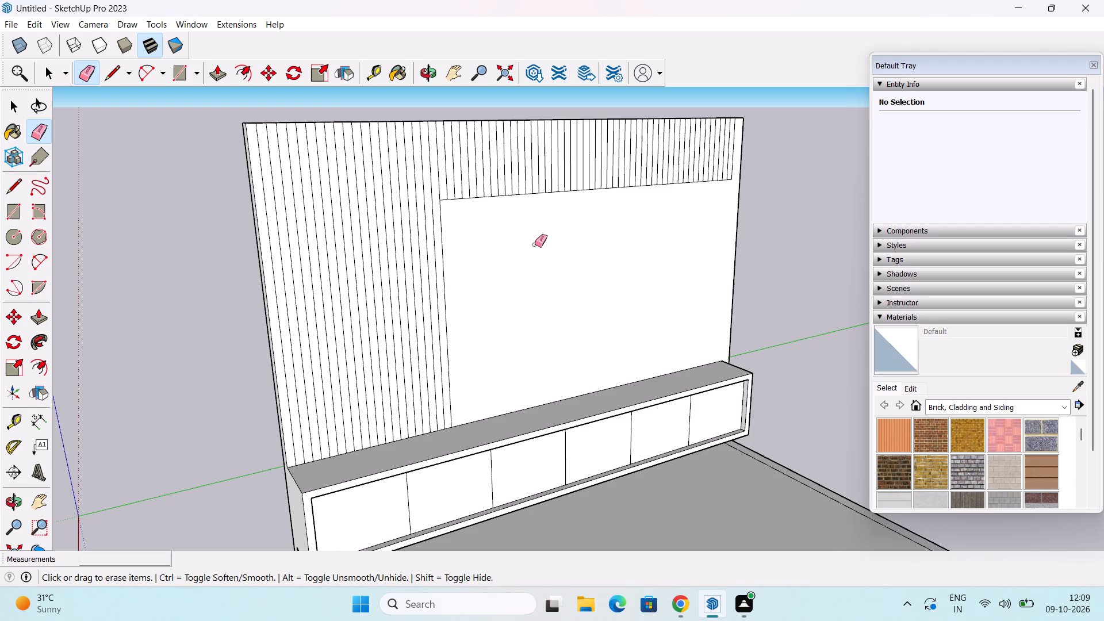
{"action": "middle_click_drag", "start_coordinate": [510, 260], "coordinate": [506, 270]}
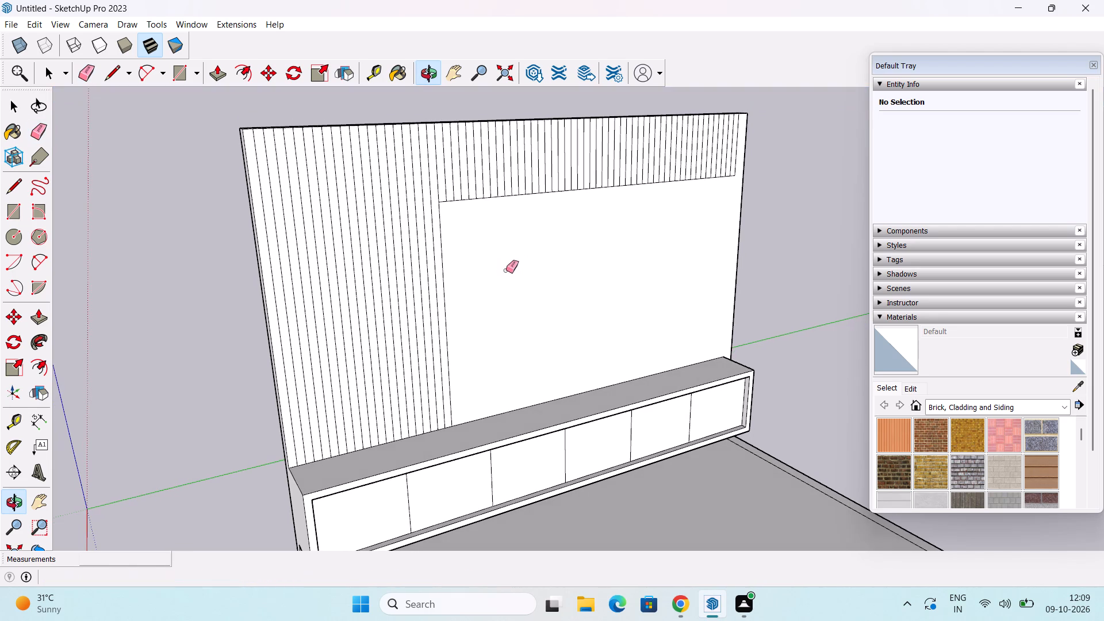
{"action": "scroll", "coordinate": [460, 205], "scroll_direction": "up", "scroll_amount": 1}
{"action": "key", "text": "space"}
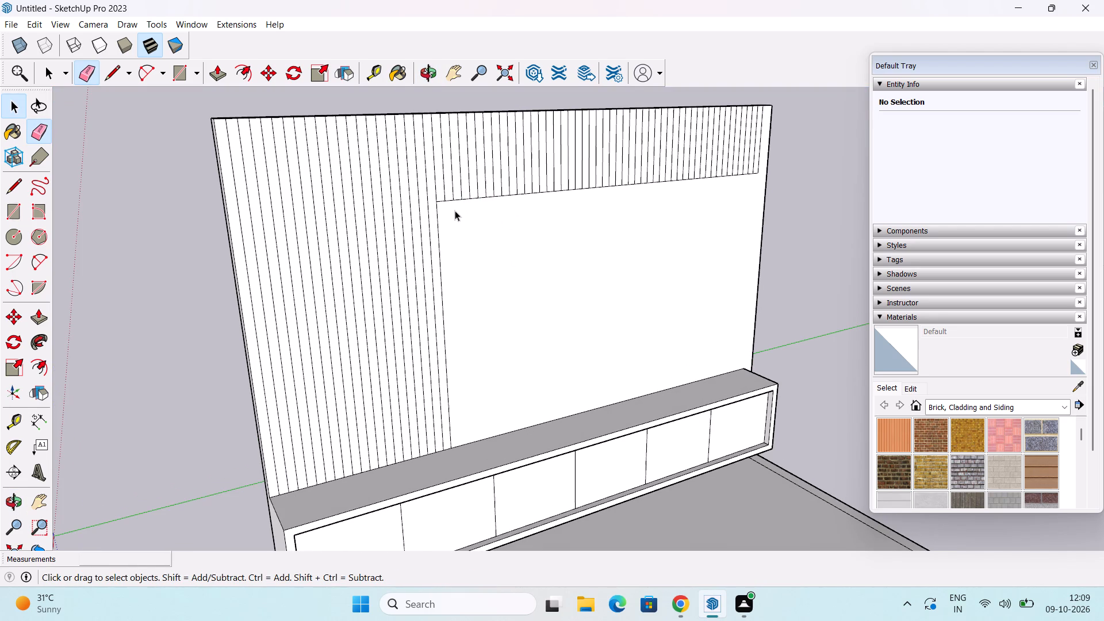
{"action": "scroll", "coordinate": [453, 211], "scroll_direction": "up", "scroll_amount": 3}
{"action": "left_click_drag", "start_coordinate": [444, 209], "coordinate": [453, 202]}
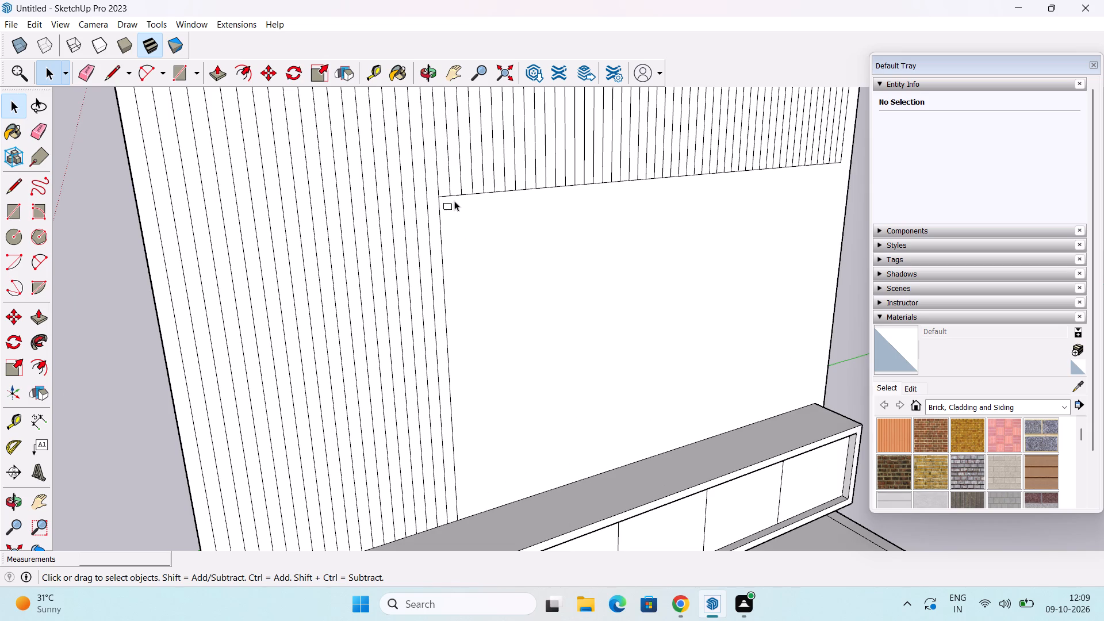
{"action": "left_click", "coordinate": [444, 197]}
{"action": "key", "text": "m"}
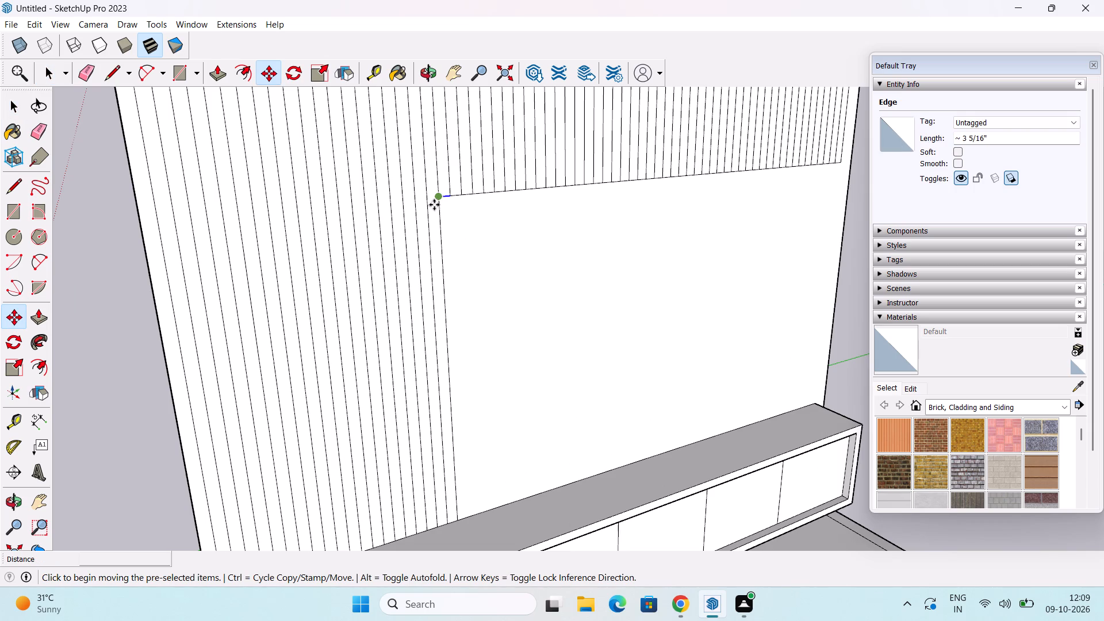
{"action": "left_click", "coordinate": [437, 196]}
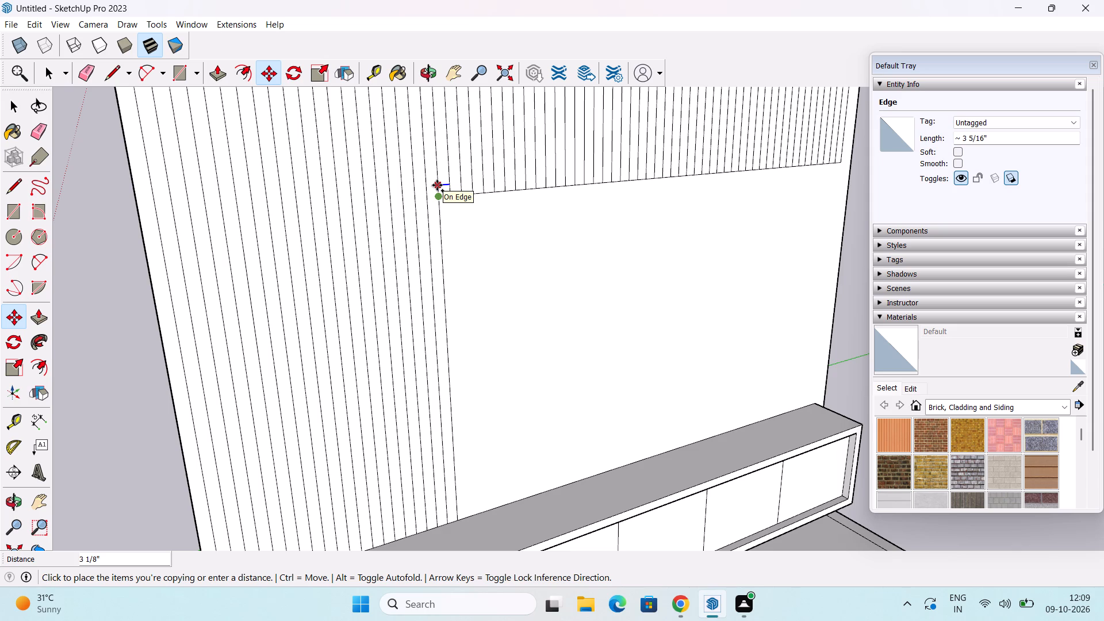
{"action": "type", "text": "5\""}
{"action": "key", "text": "Return"}
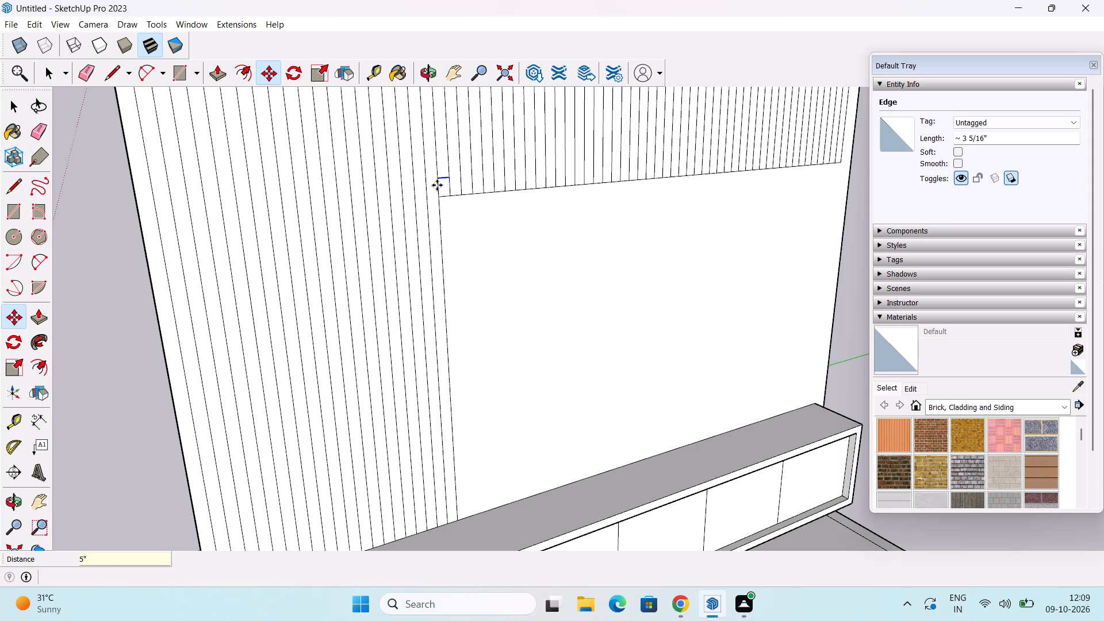
{"action": "scroll", "coordinate": [437, 186], "scroll_direction": "down", "scroll_amount": 6}
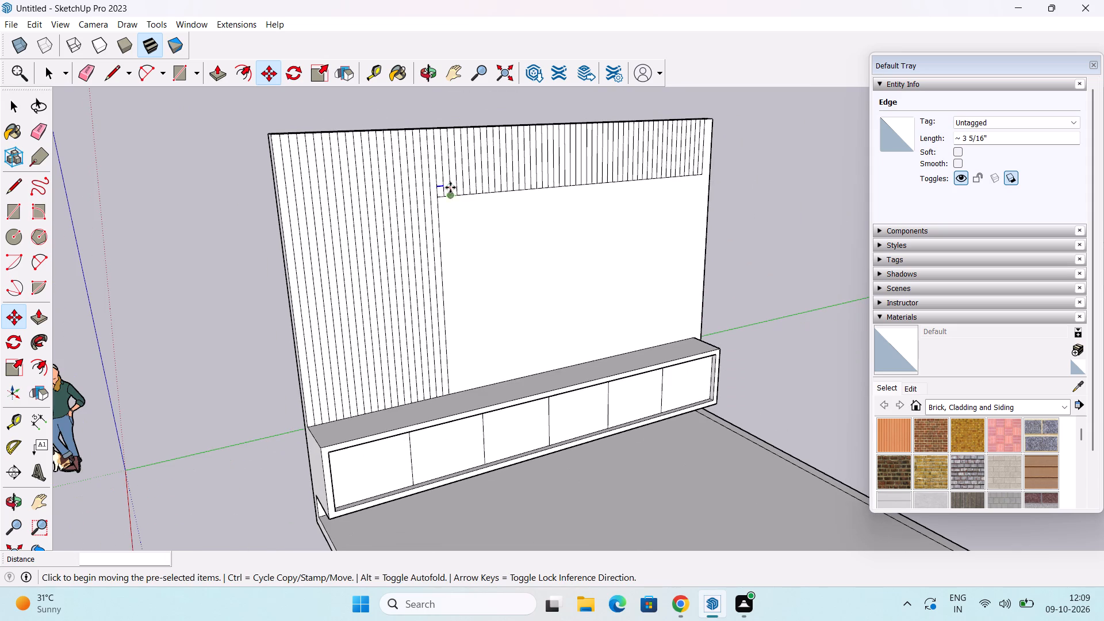
{"action": "scroll", "coordinate": [452, 185], "scroll_direction": "up", "scroll_amount": 2}
{"action": "type", "text": "4\""}
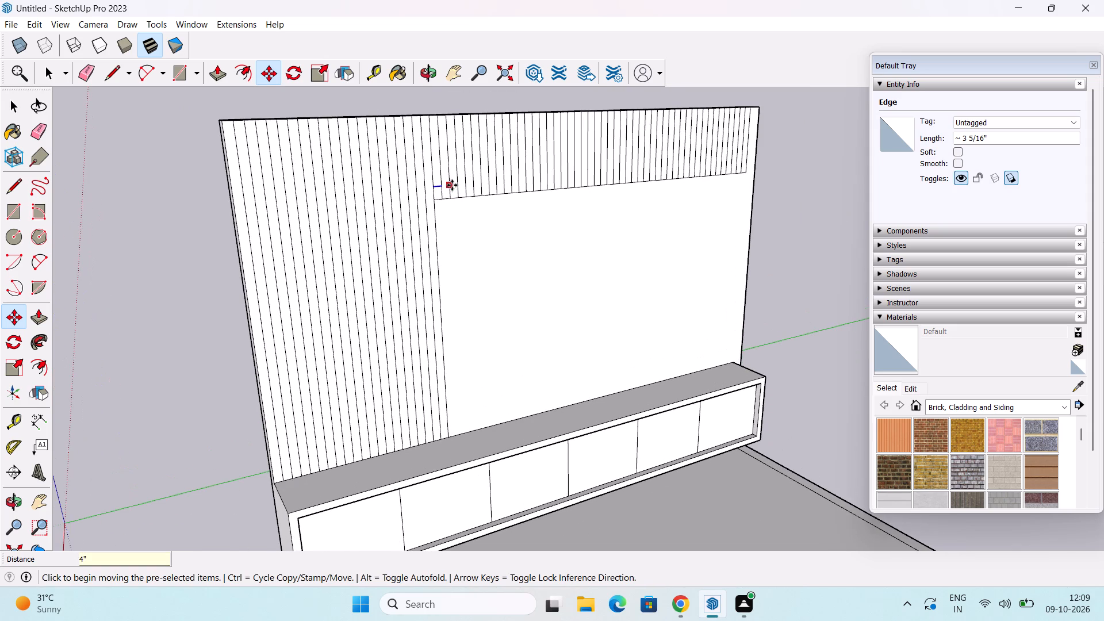
{"action": "key", "text": "Return"}
{"action": "type", "text": "3\""}
{"action": "key", "text": "Return"}
{"action": "key", "text": "space"}
Draw a line about 13' 4 7/16" long from the copied segment's end, parallel to the plain area's top edge, to the last strip line.
{"action": "key", "text": "l"}
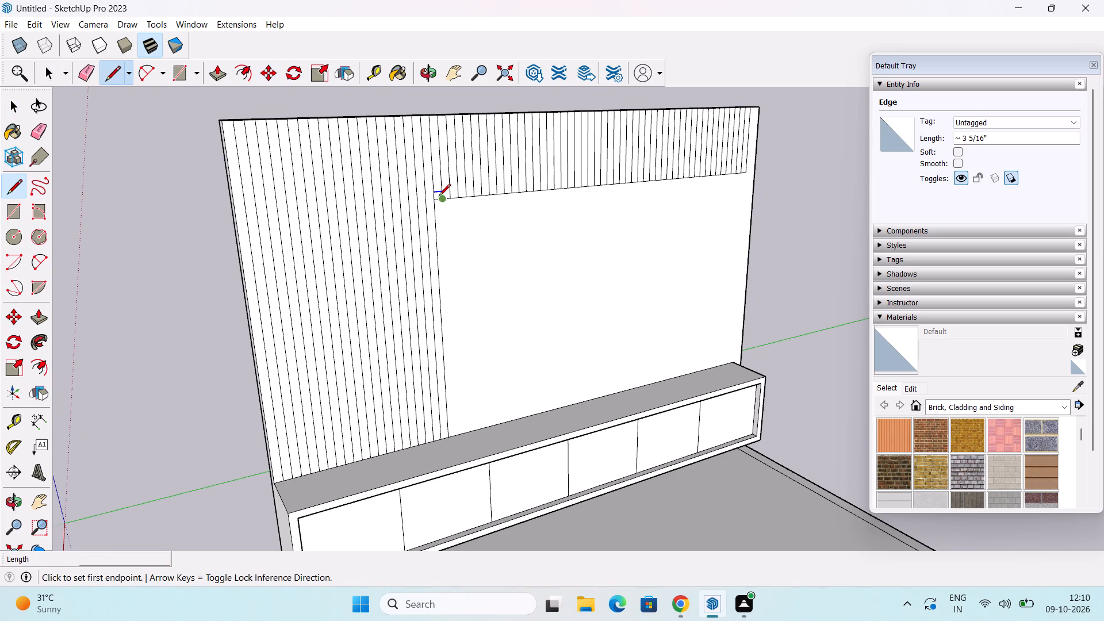
{"action": "left_click", "coordinate": [440, 191]}
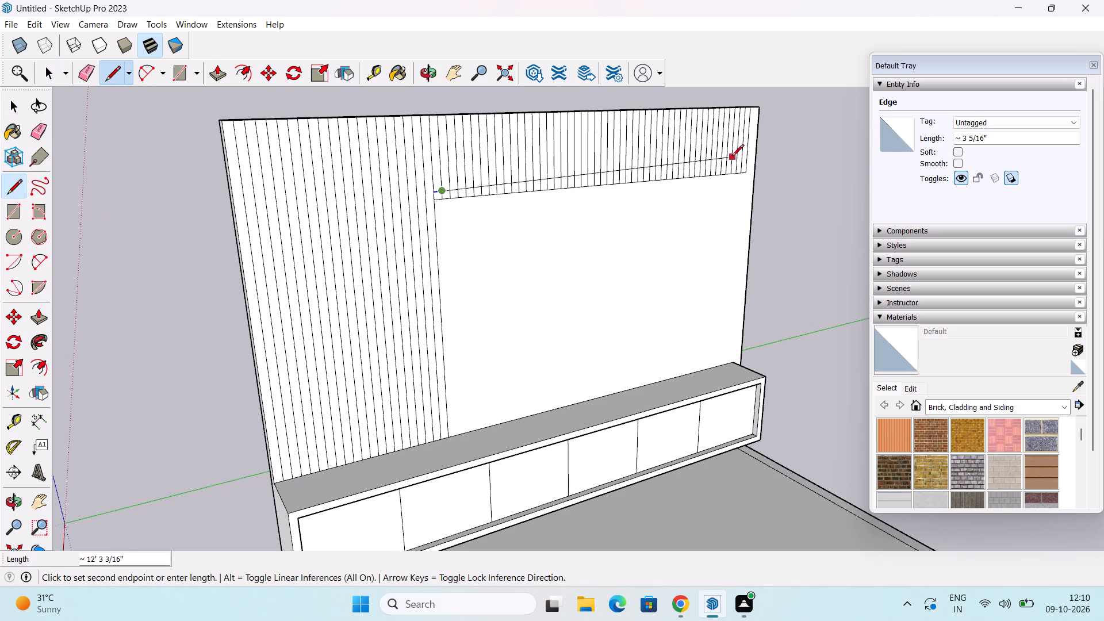
{"action": "scroll", "coordinate": [739, 163], "scroll_direction": "up", "scroll_amount": 5}
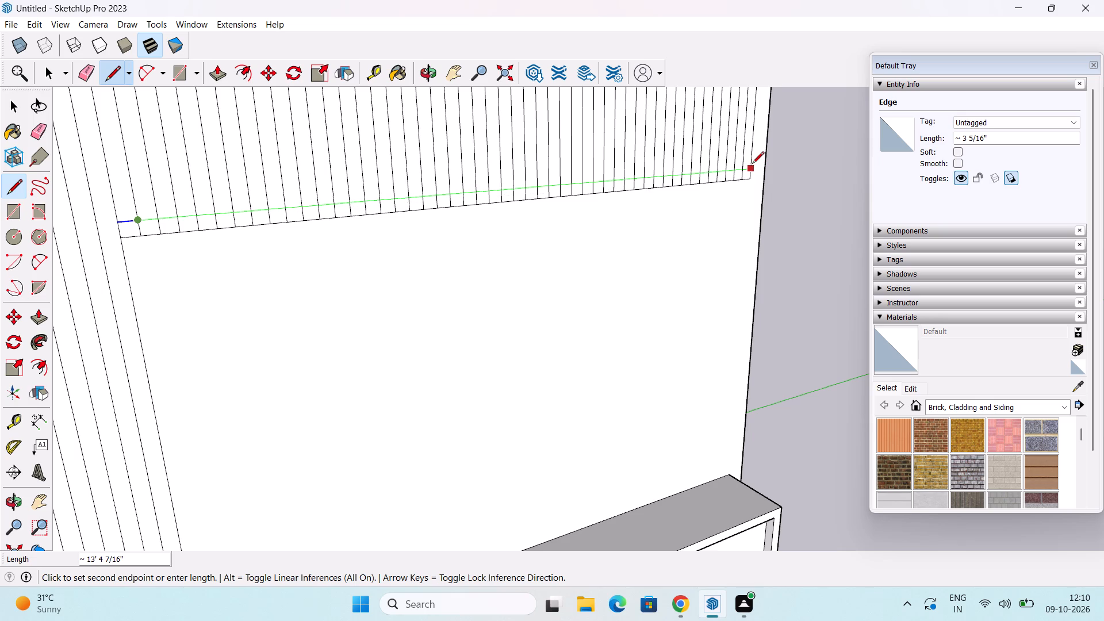
{"action": "left_click", "coordinate": [752, 170]}
{"action": "middle_click_drag", "start_coordinate": [755, 269], "coordinate": [665, 289]}
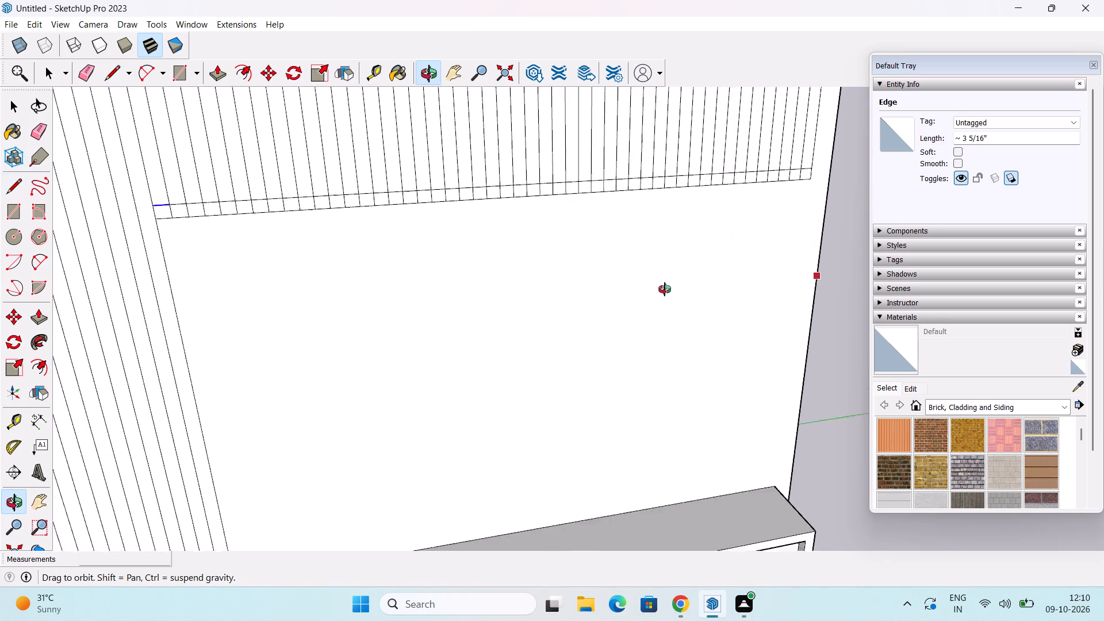
{"action": "middle_click_drag", "start_coordinate": [665, 289], "coordinate": [706, 267]}
{"action": "key", "text": "space"}
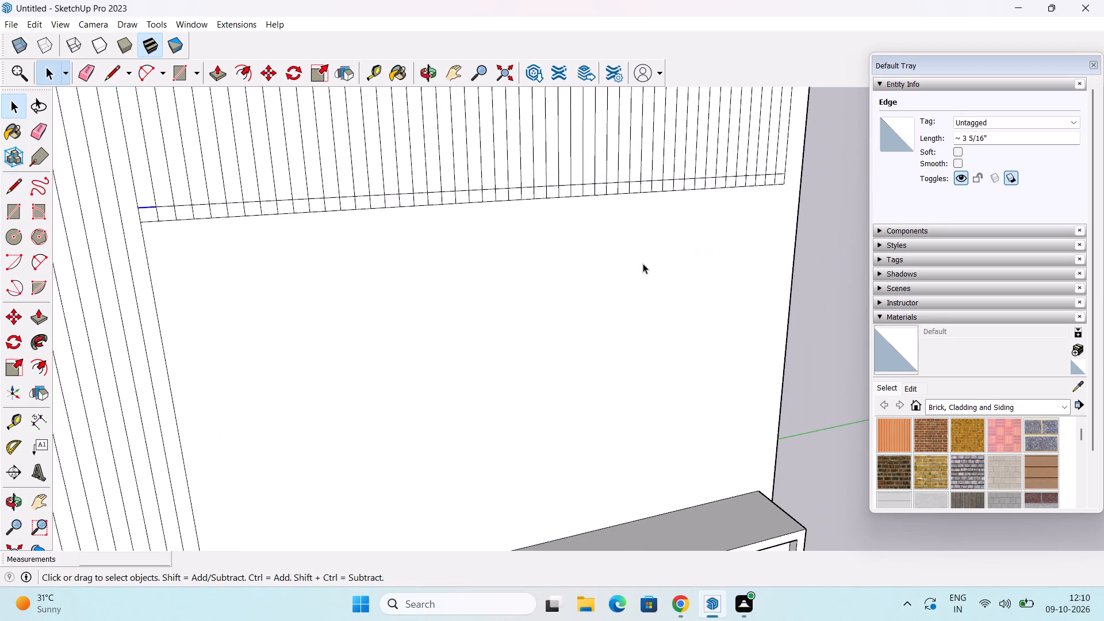
{"action": "scroll", "coordinate": [643, 263], "scroll_direction": "down", "scroll_amount": 2}
{"action": "middle_click_drag", "start_coordinate": [651, 263], "coordinate": [680, 267], "text": "shift"}
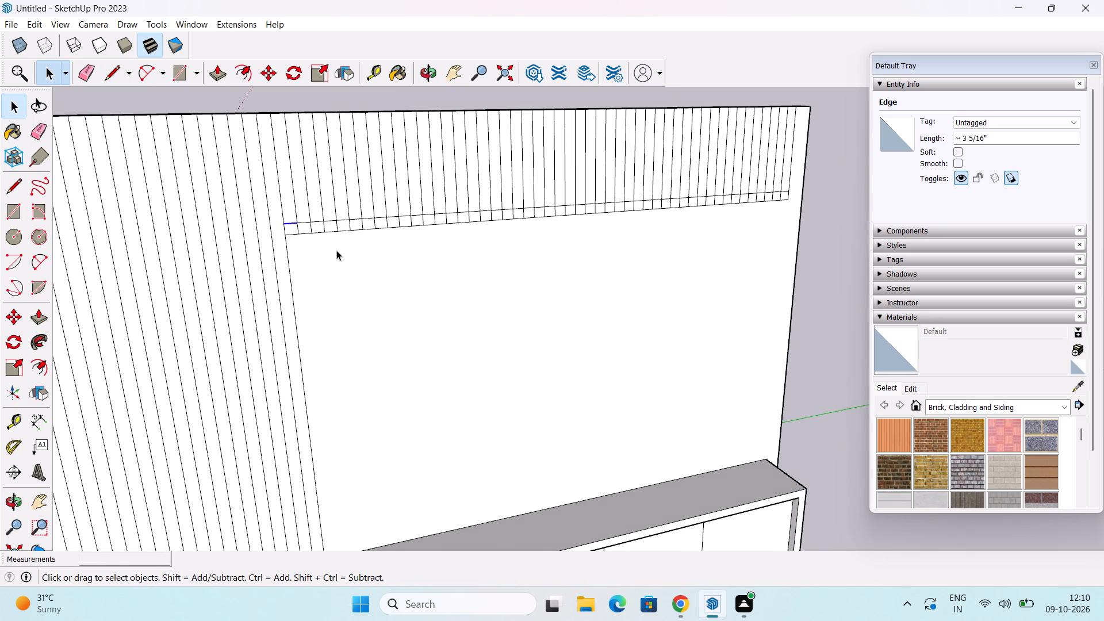
Erase the short vertical strip segments between the two parallel lines above the plain area, from the copied segment to past mid-width.
{"action": "key", "text": "e"}
{"action": "scroll", "coordinate": [335, 228], "scroll_direction": "up", "scroll_amount": 5}
{"action": "left_click_drag", "start_coordinate": [279, 227], "coordinate": [319, 218]}
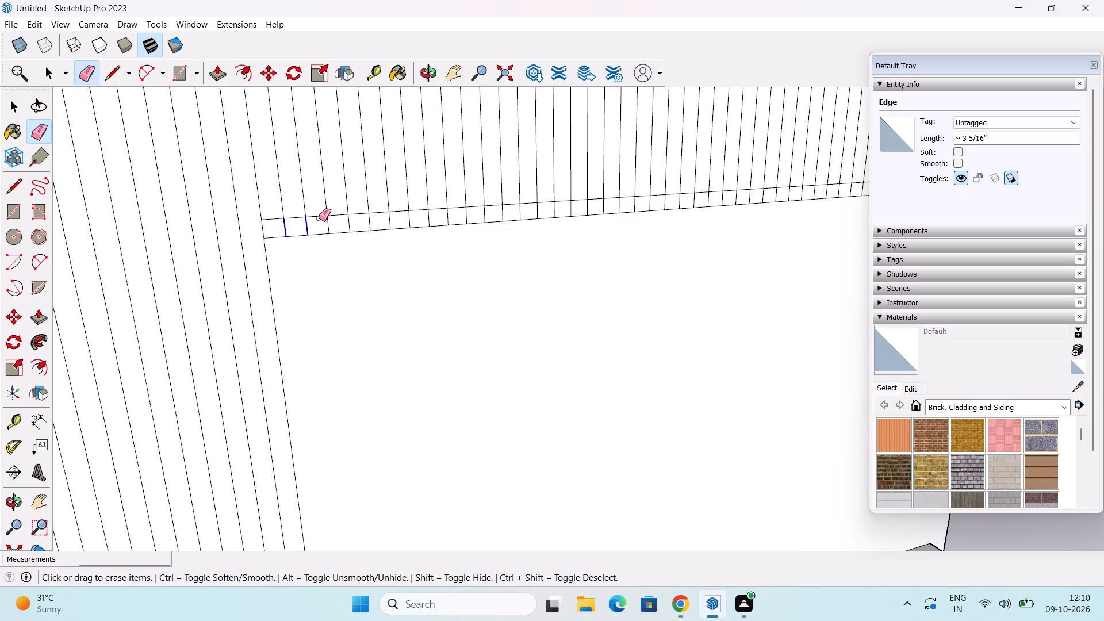
{"action": "left_click_drag", "start_coordinate": [319, 218], "coordinate": [461, 221]}
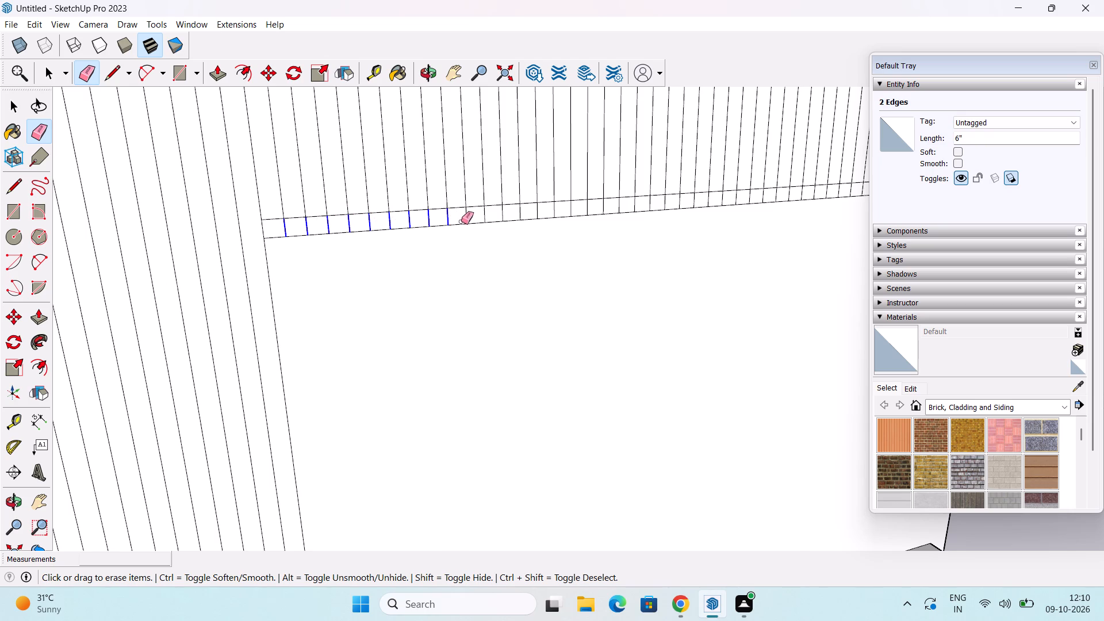
{"action": "left_click_drag", "start_coordinate": [461, 221], "coordinate": [526, 208]}
{"action": "left_click_drag", "start_coordinate": [526, 208], "coordinate": [621, 205]}
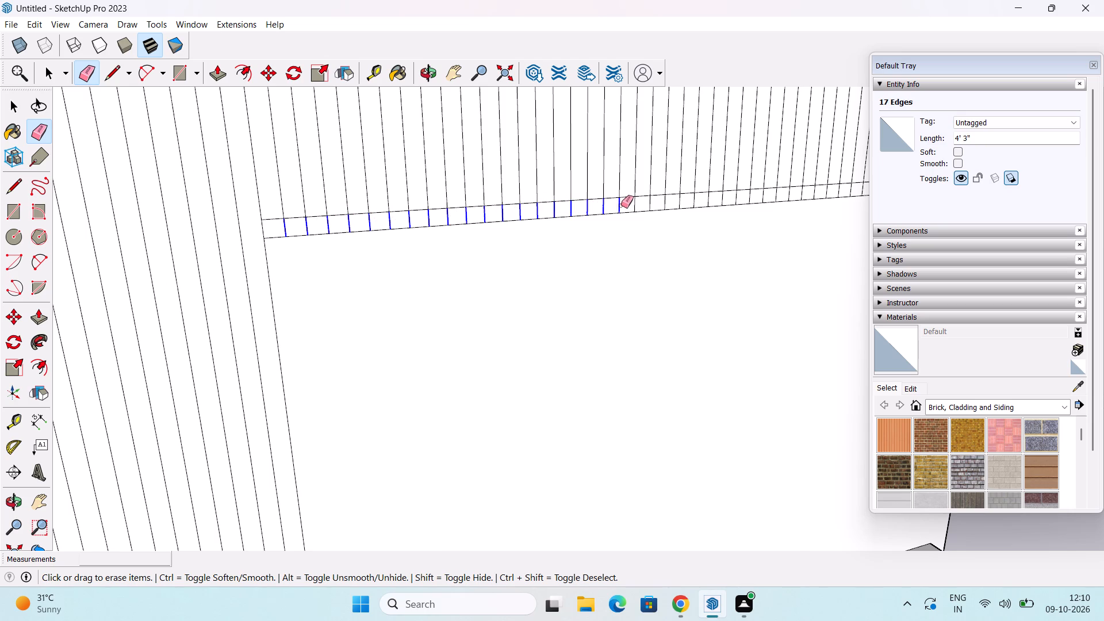
{"action": "left_click_drag", "start_coordinate": [621, 205], "coordinate": [697, 202]}
{"action": "left_click_drag", "start_coordinate": [697, 202], "coordinate": [760, 195]}
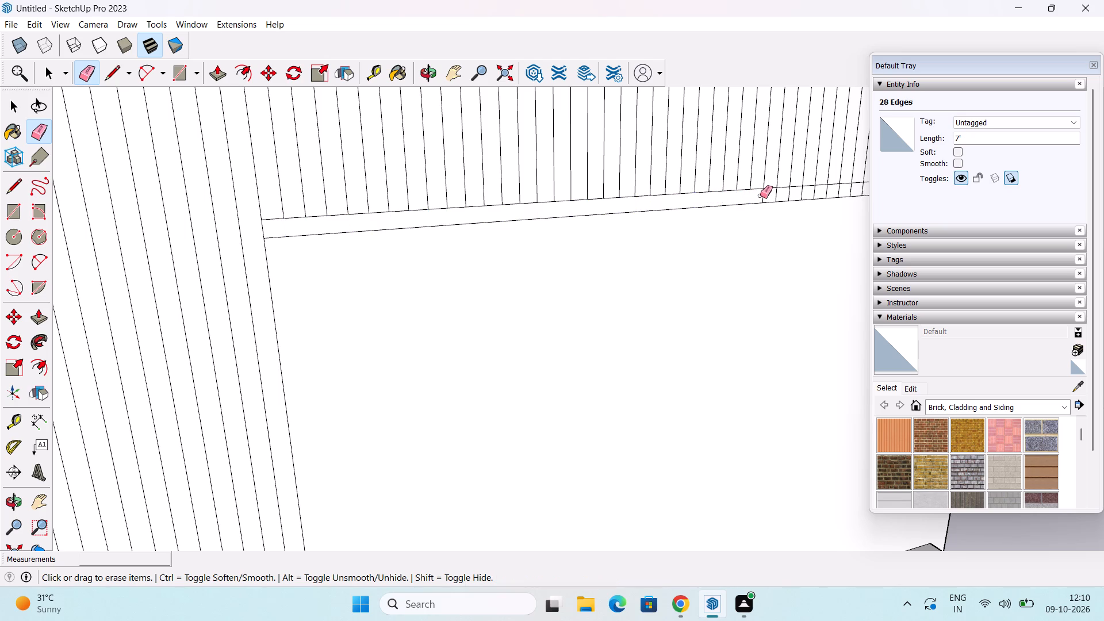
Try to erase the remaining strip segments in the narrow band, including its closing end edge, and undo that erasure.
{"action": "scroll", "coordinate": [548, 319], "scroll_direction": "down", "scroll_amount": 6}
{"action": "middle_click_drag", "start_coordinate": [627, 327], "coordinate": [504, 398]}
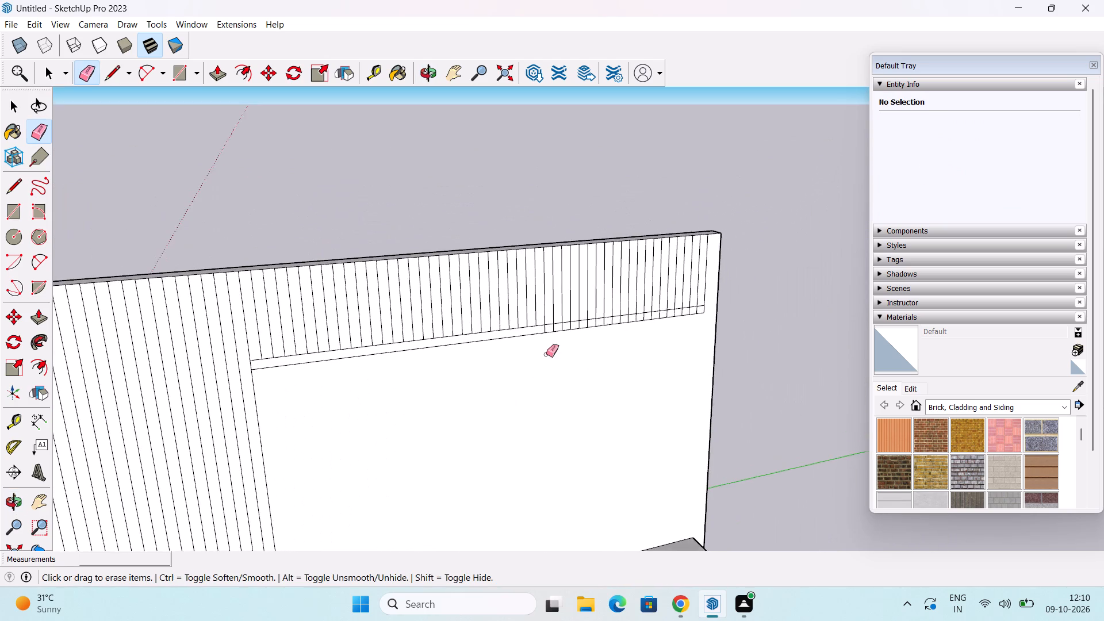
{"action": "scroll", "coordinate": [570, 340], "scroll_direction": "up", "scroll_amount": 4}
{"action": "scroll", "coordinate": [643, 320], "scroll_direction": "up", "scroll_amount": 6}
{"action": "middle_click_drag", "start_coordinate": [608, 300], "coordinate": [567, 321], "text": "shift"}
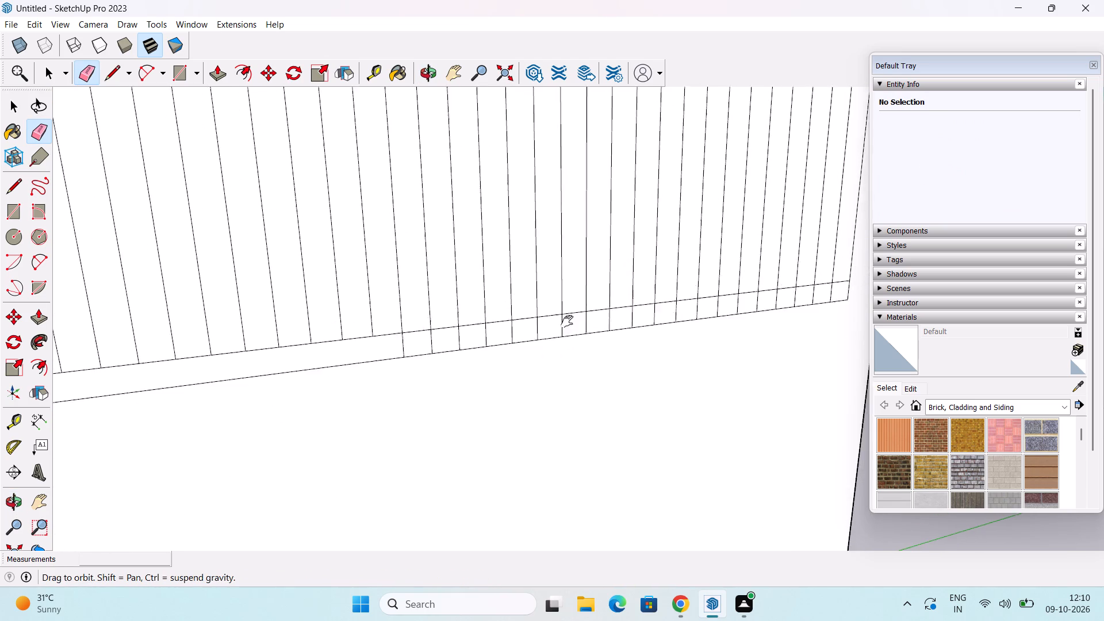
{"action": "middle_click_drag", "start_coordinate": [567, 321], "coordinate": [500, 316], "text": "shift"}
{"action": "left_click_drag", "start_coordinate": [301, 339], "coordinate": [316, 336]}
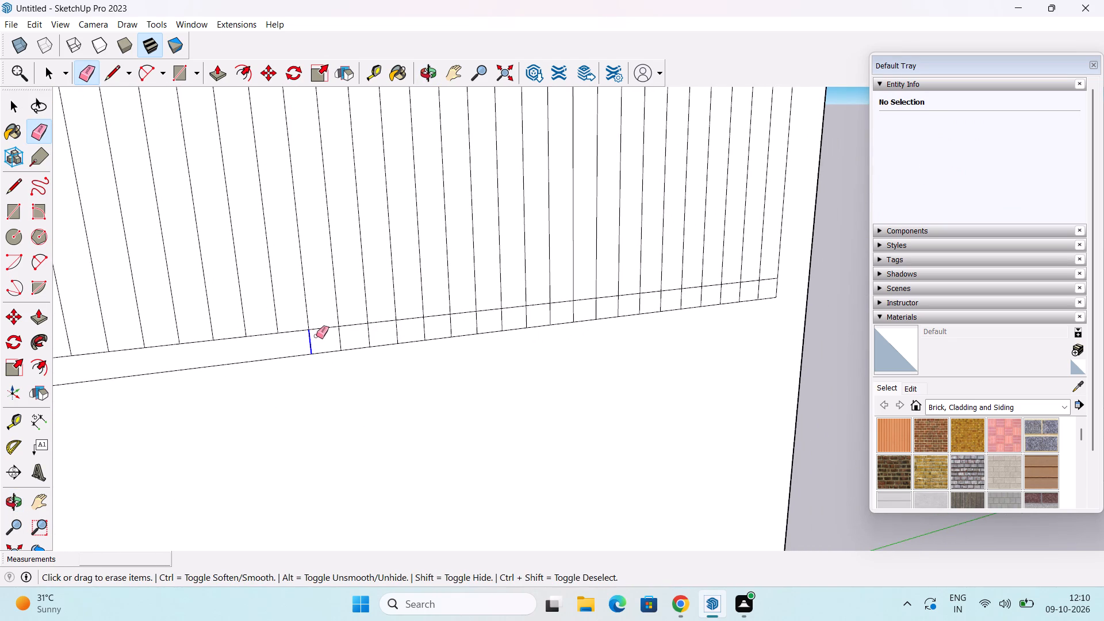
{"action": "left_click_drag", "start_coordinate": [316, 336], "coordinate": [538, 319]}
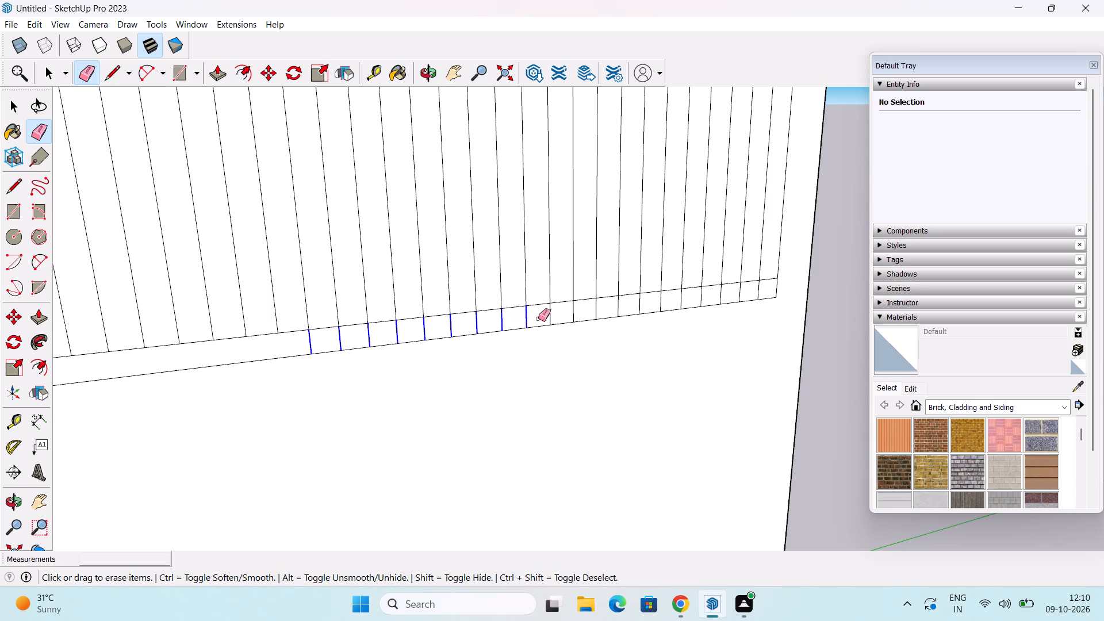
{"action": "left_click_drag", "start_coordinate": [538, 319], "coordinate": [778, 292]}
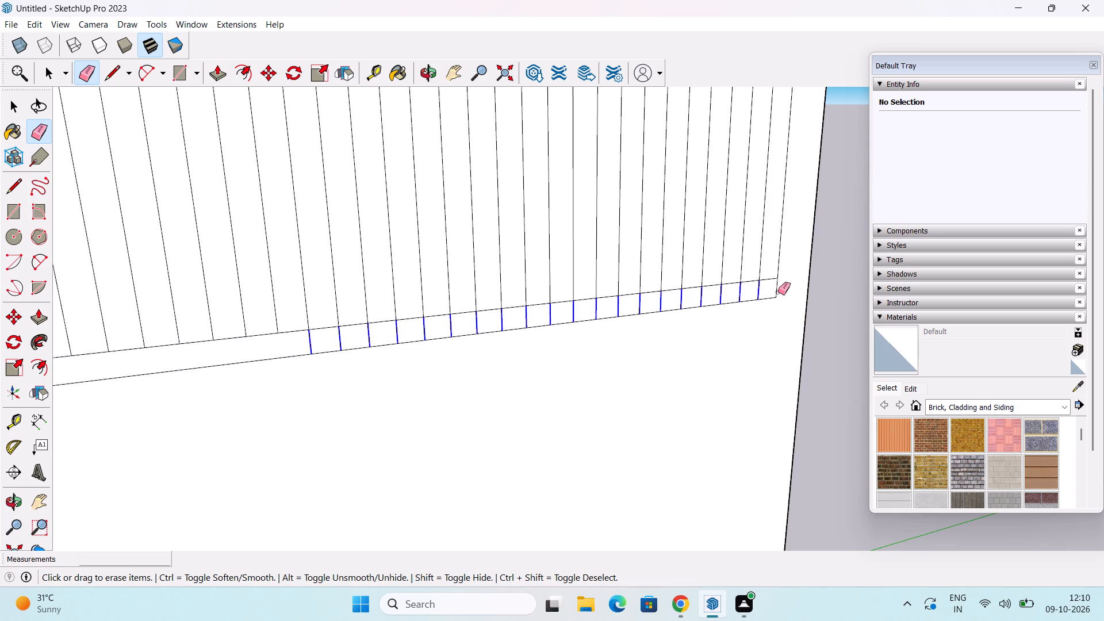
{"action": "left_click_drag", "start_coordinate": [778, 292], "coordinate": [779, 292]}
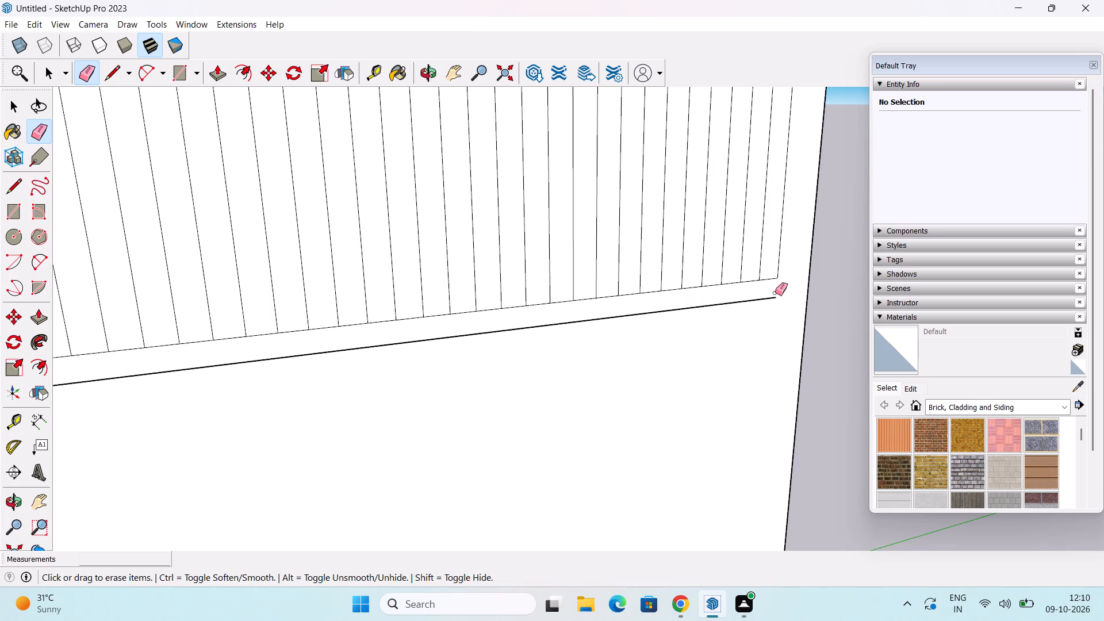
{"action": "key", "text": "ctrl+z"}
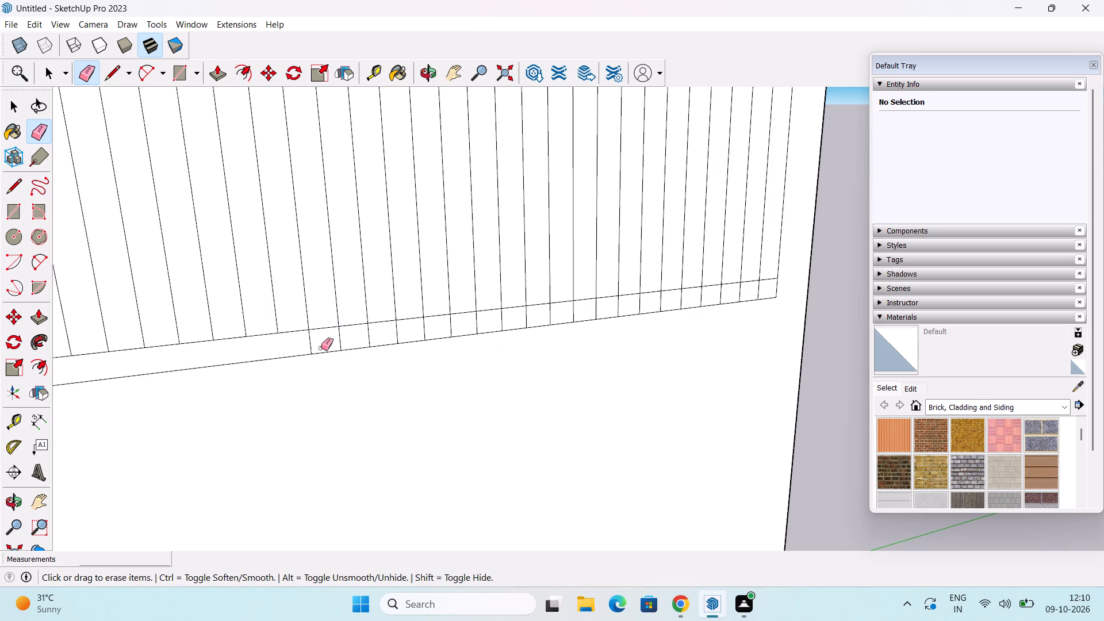
Erase the remaining short strip segments inside the narrow band, keeping the closing edge at its far end.
{"action": "left_click_drag", "start_coordinate": [305, 340], "coordinate": [441, 325]}
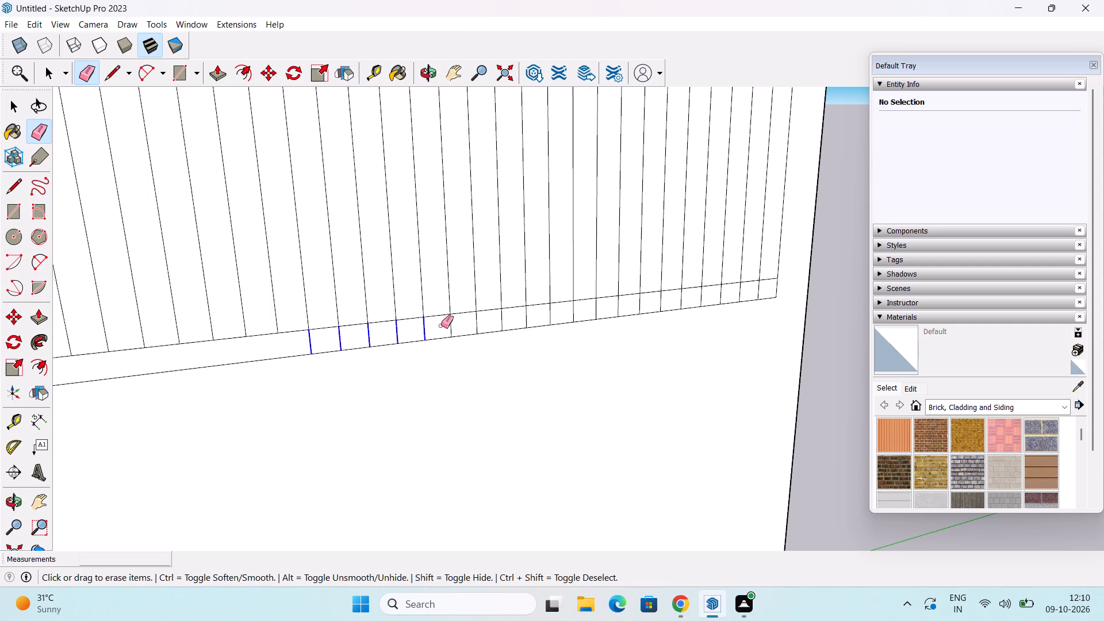
{"action": "left_click_drag", "start_coordinate": [441, 325], "coordinate": [611, 308]}
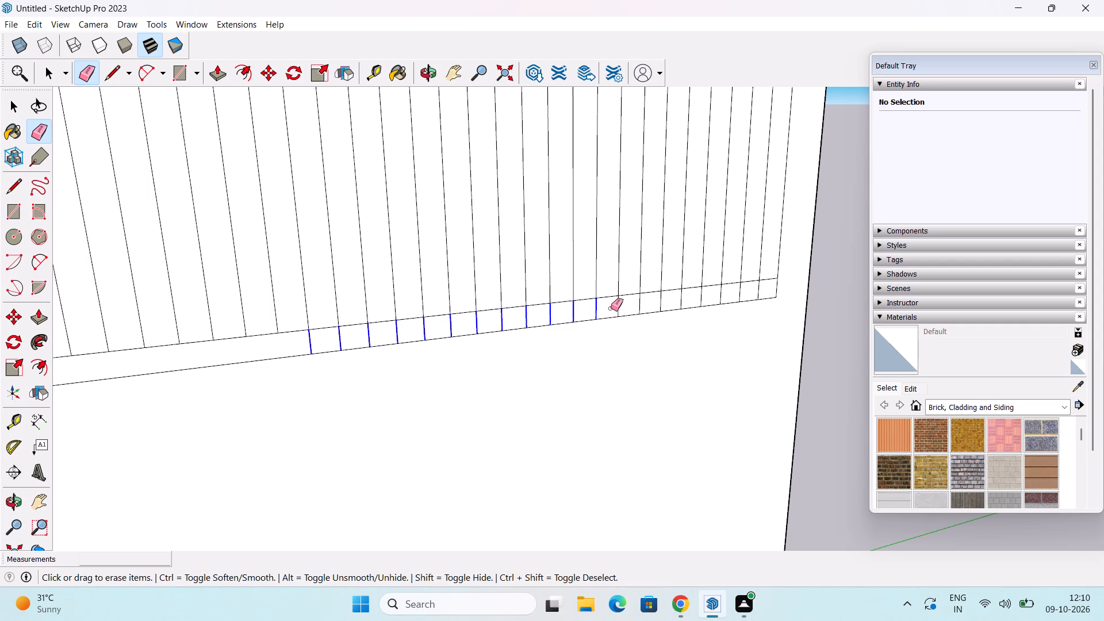
{"action": "left_click_drag", "start_coordinate": [611, 308], "coordinate": [622, 306]}
{"action": "left_click_drag", "start_coordinate": [630, 305], "coordinate": [650, 302]}
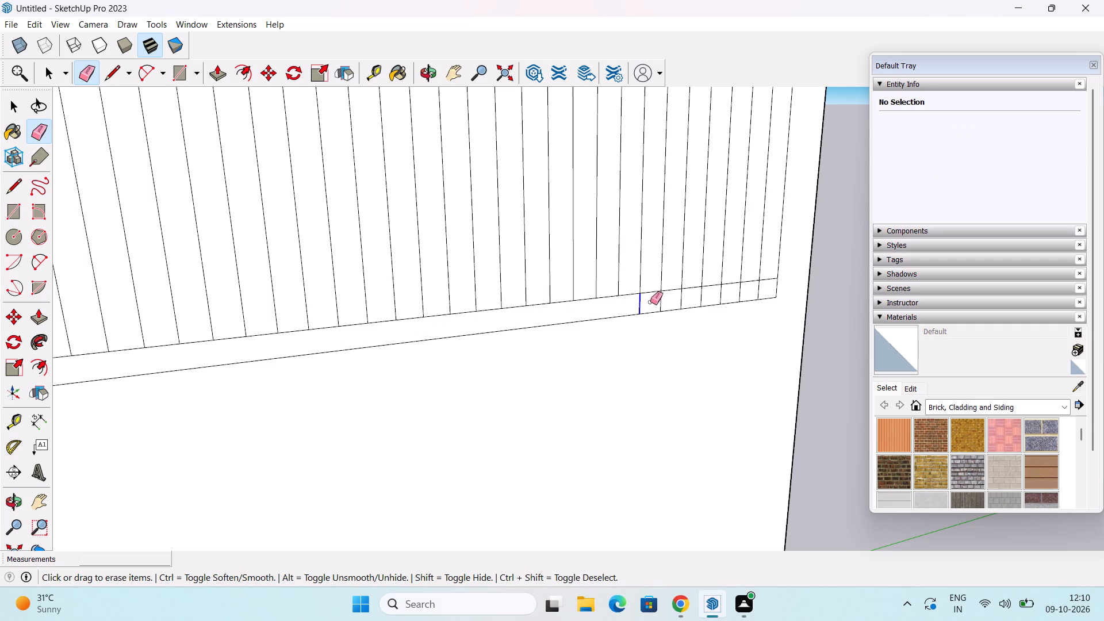
{"action": "left_click_drag", "start_coordinate": [650, 302], "coordinate": [750, 289]}
{"action": "left_click_drag", "start_coordinate": [750, 289], "coordinate": [761, 293]}
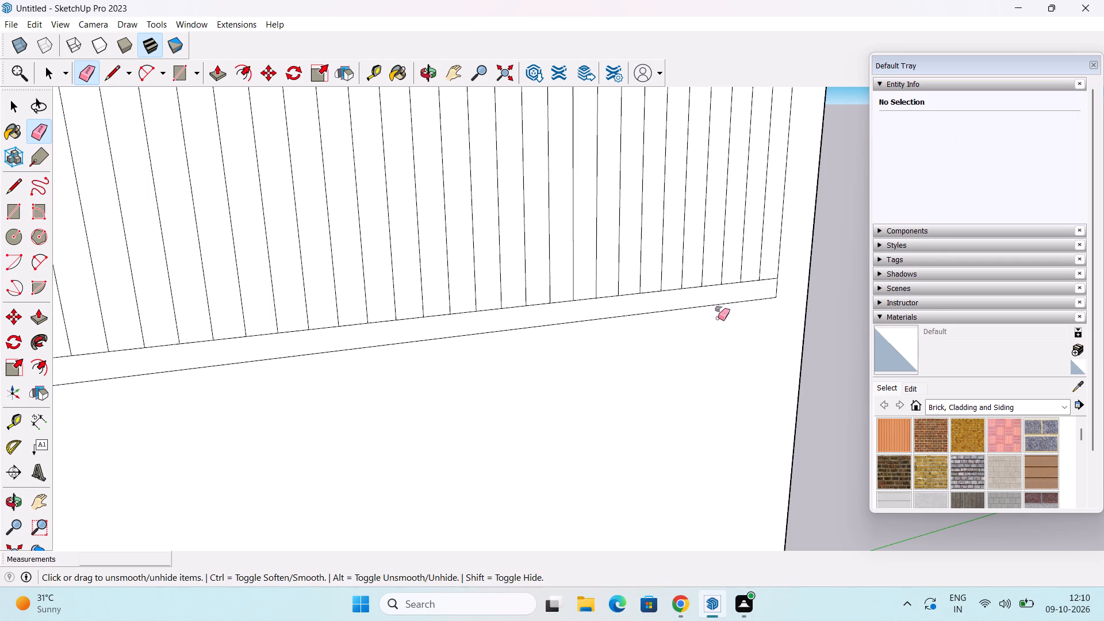
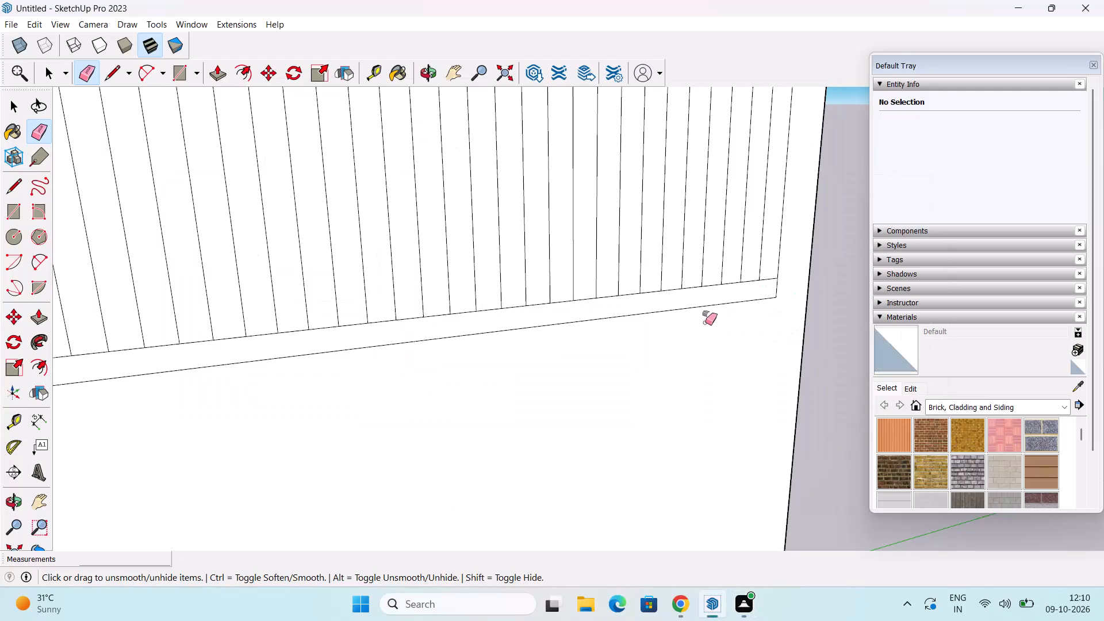
Draw a 3' line from the plain area's upper corner outward across the wide strip section, in line with the band's lower edge.
{"action": "key", "text": "space"}
{"action": "scroll", "coordinate": [665, 346], "scroll_direction": "down", "scroll_amount": 7}
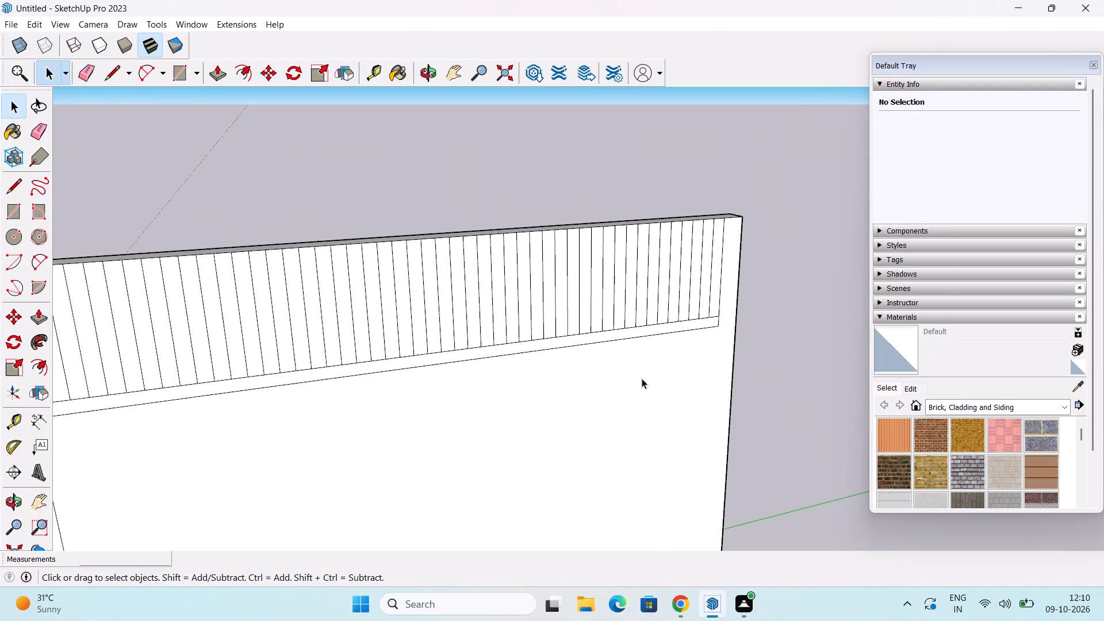
{"action": "middle_click_drag", "start_coordinate": [508, 431], "coordinate": [595, 394]}
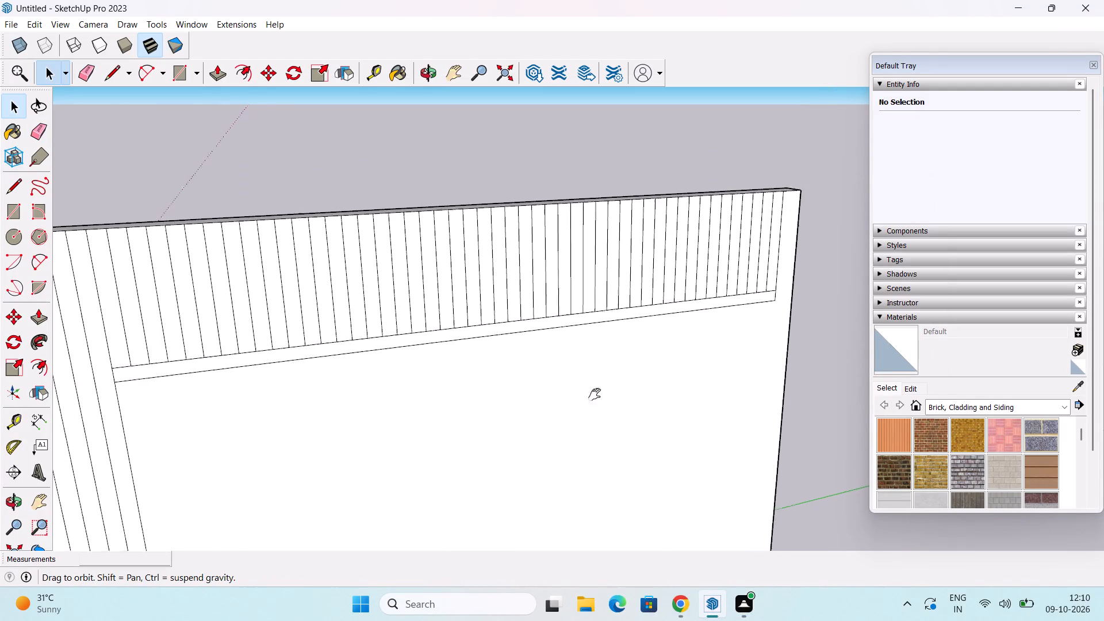
{"action": "middle_click_drag", "start_coordinate": [595, 394], "coordinate": [639, 377]}
{"action": "middle_click_drag", "start_coordinate": [384, 417], "coordinate": [393, 425]}
{"action": "scroll", "coordinate": [148, 402], "scroll_direction": "up", "scroll_amount": 2}
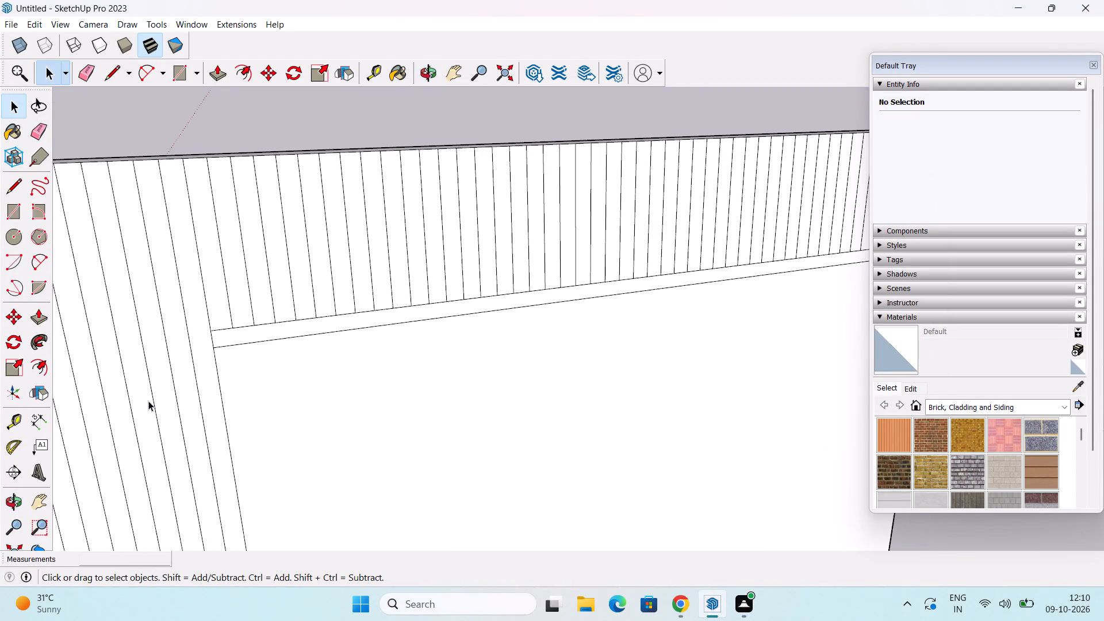
{"action": "middle_click_drag", "start_coordinate": [148, 401], "coordinate": [220, 401]}
{"action": "key", "text": "l"}
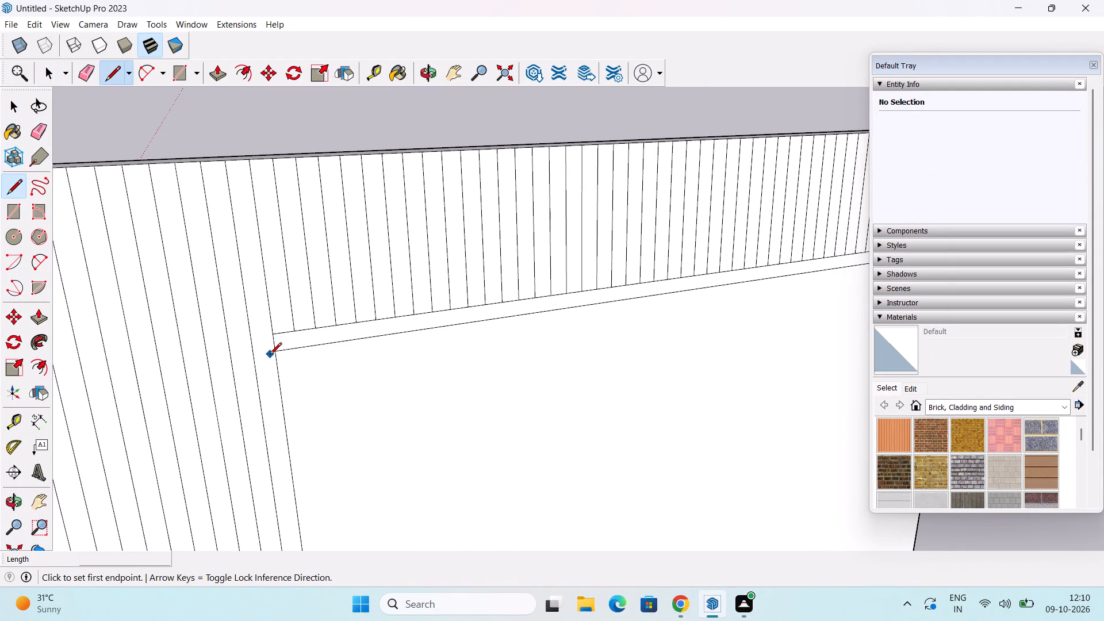
{"action": "left_click", "coordinate": [275, 352]}
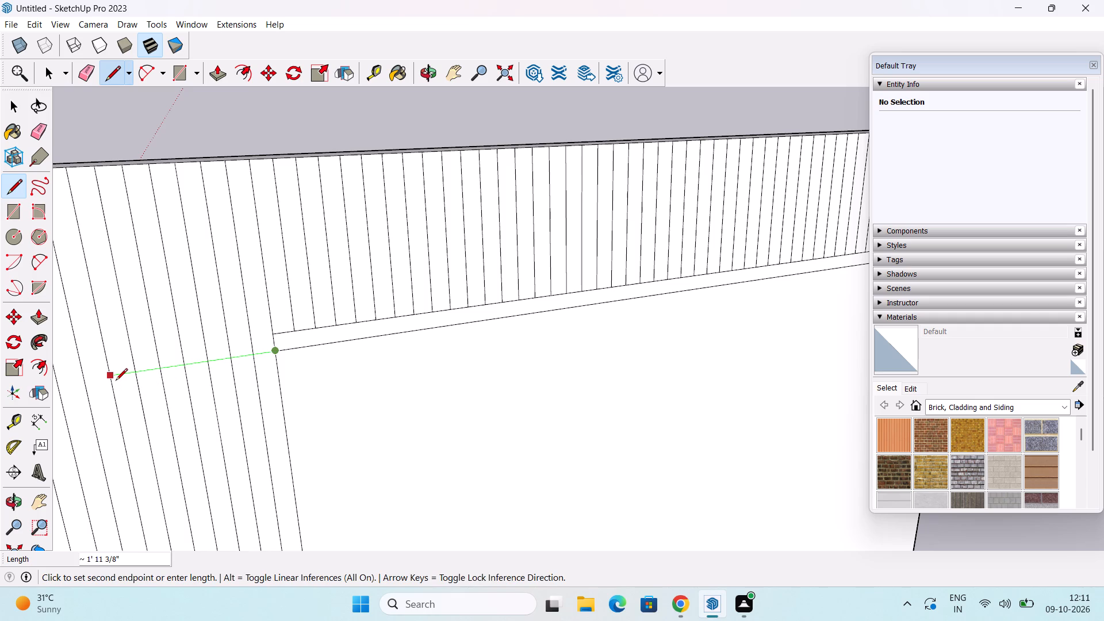
{"action": "scroll", "coordinate": [116, 381], "scroll_direction": "down", "scroll_amount": 2}
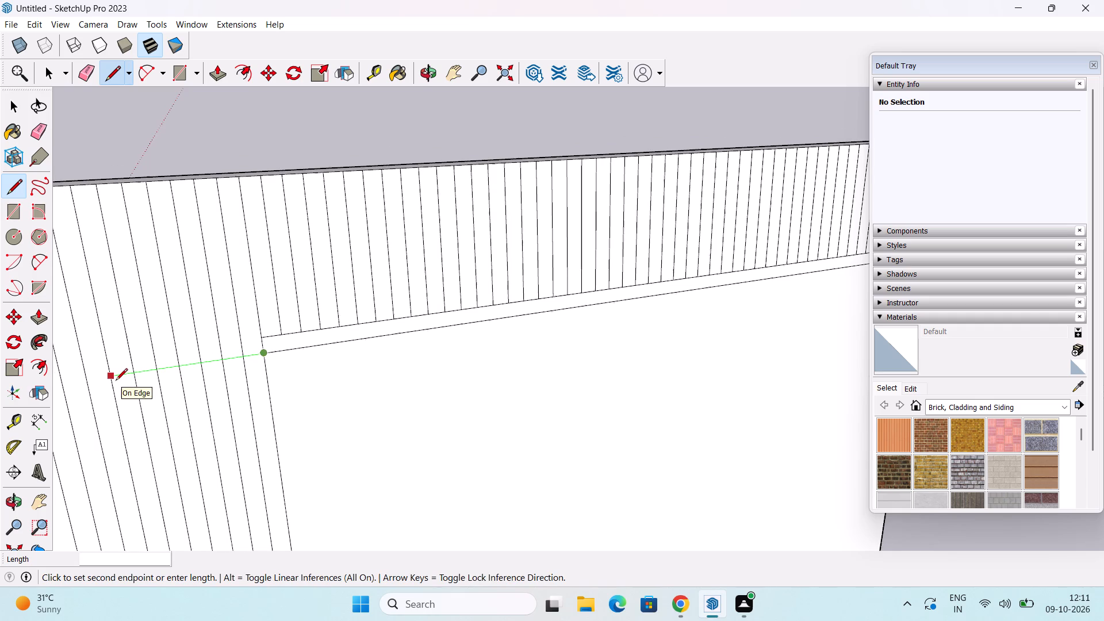
{"action": "scroll", "coordinate": [116, 381], "scroll_direction": "down", "scroll_amount": 3}
{"action": "middle_click_drag", "start_coordinate": [116, 380], "coordinate": [169, 356]}
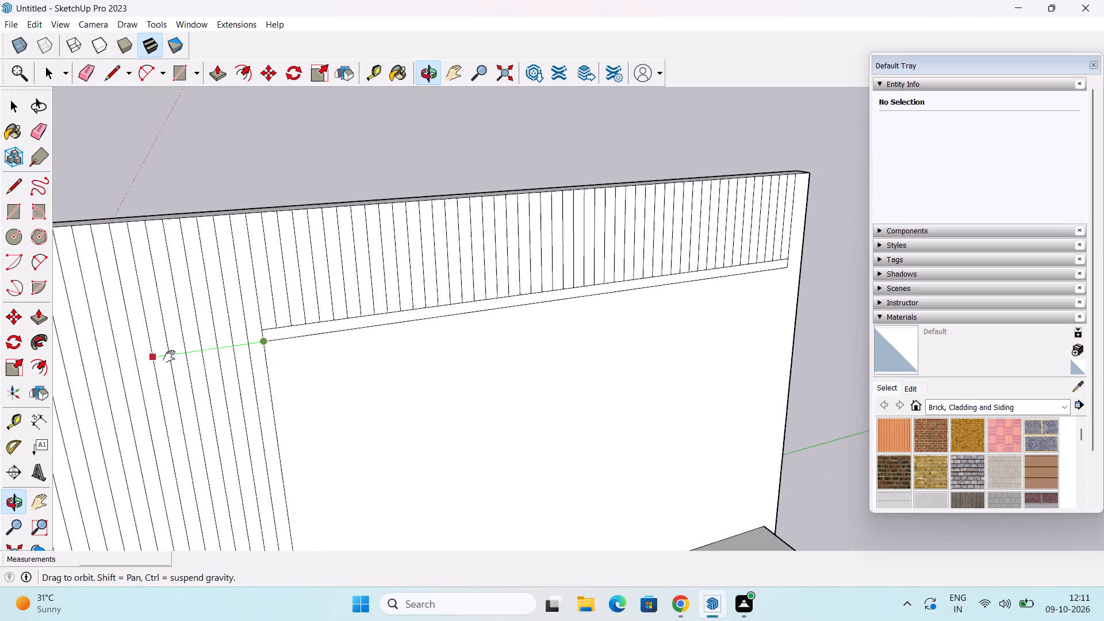
{"action": "middle_click_drag", "start_coordinate": [169, 356], "coordinate": [336, 328]}
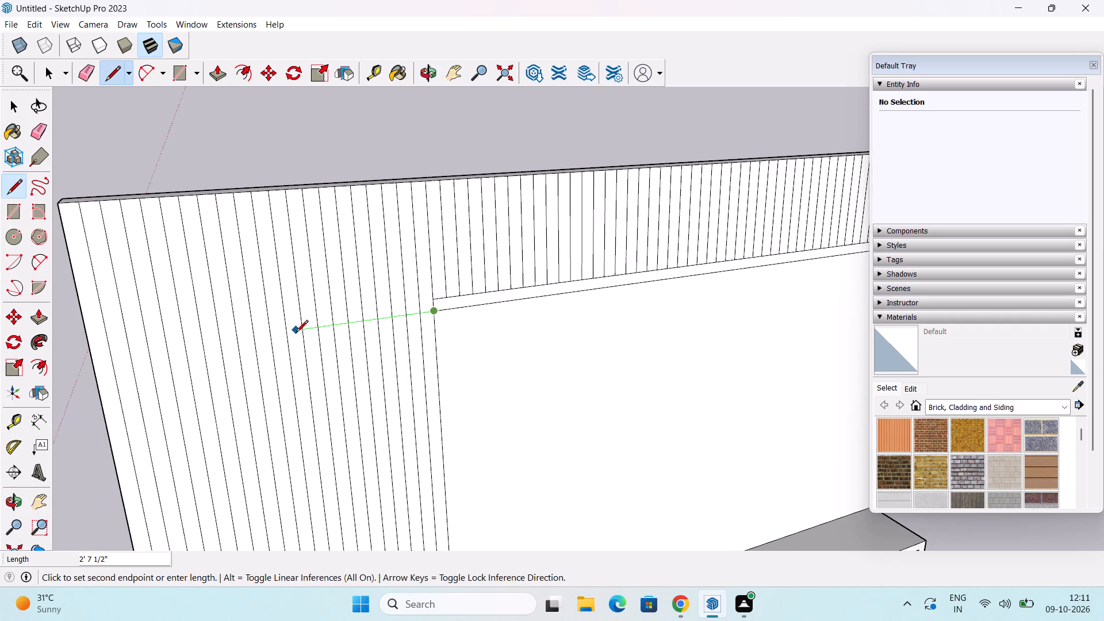
{"action": "type", "text": "3'"}
{"action": "key", "text": "Return"}
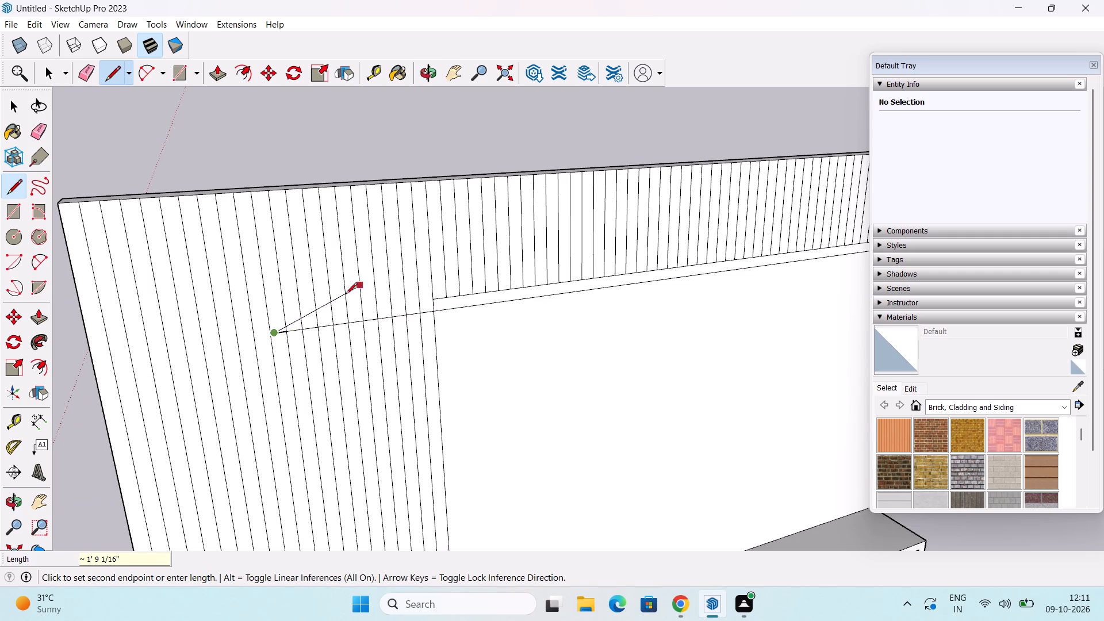
{"action": "key", "text": "Escape"}
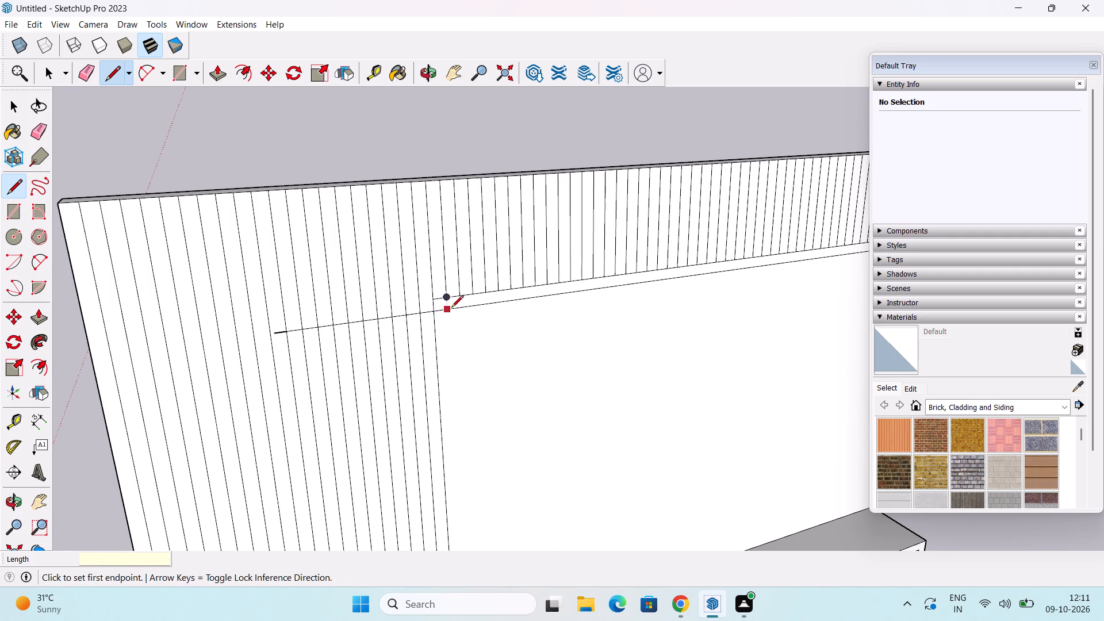
Draw a parallel 3' line extending the band's upper edge across the strips, and close the two lines' free ends with a 3" segment.
{"action": "scroll", "coordinate": [451, 308], "scroll_direction": "up", "scroll_amount": 2}
{"action": "left_click", "coordinate": [431, 299]}
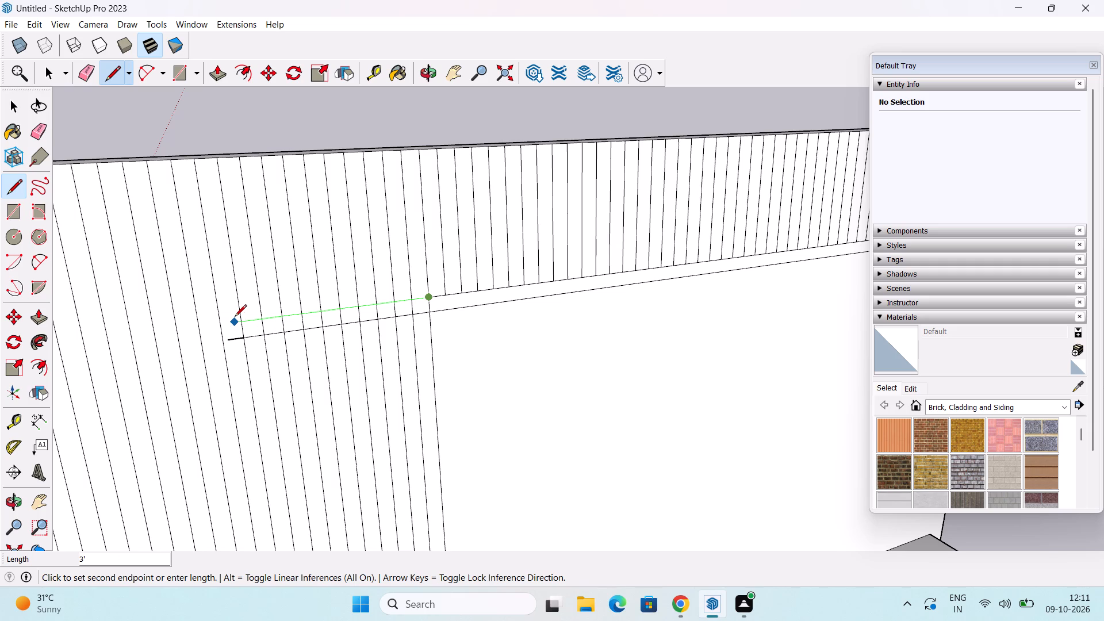
{"action": "type", "text": "3'"}
{"action": "key", "text": "Return"}
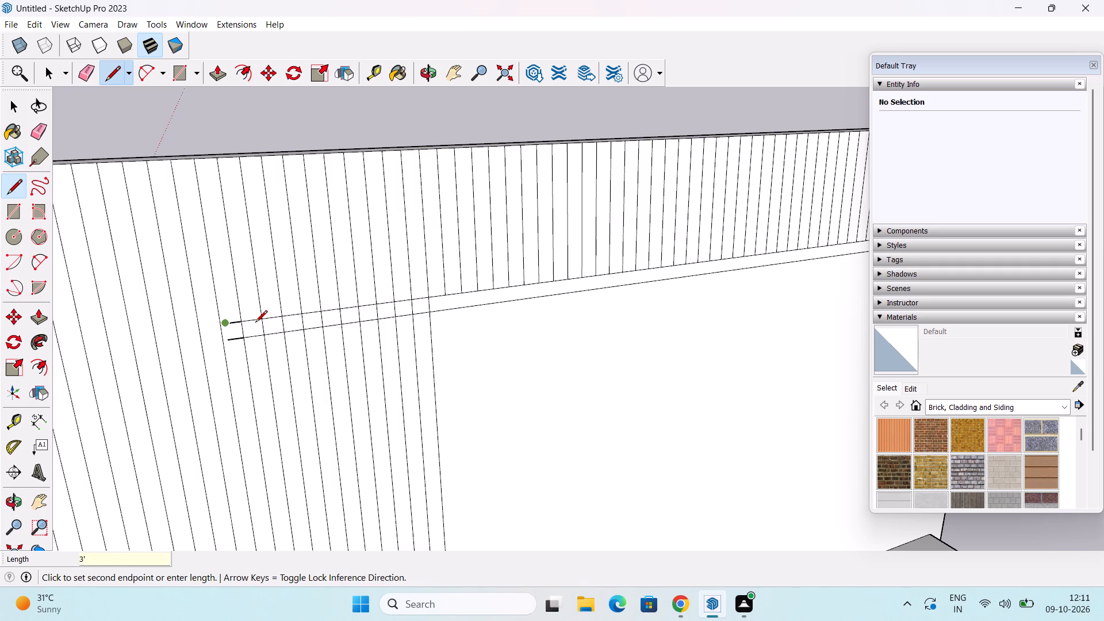
{"action": "left_click", "coordinate": [228, 344]}
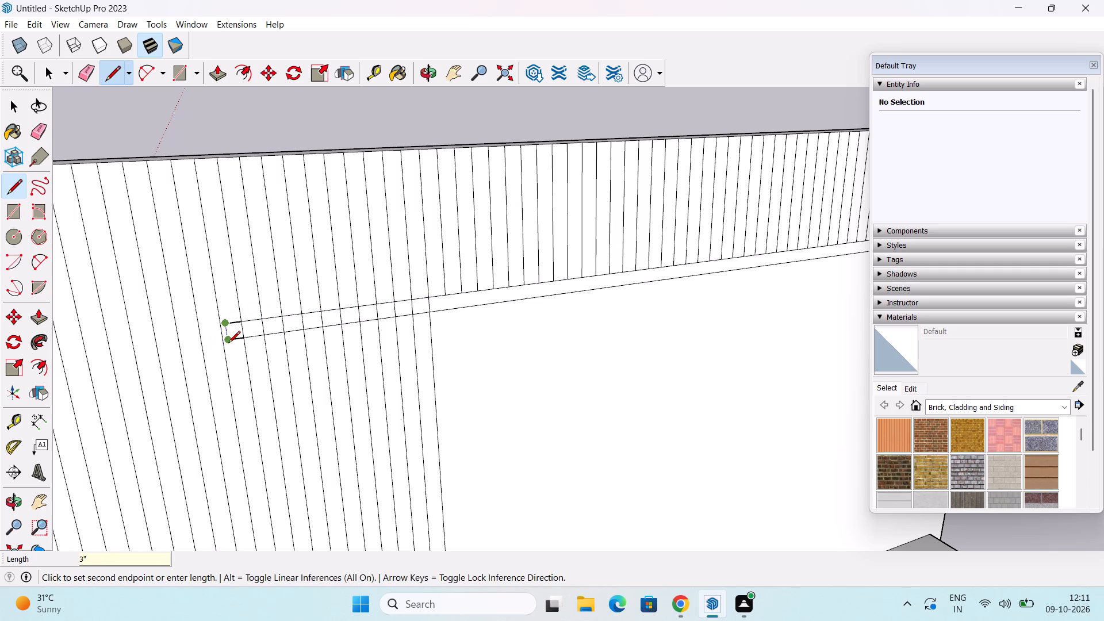
{"action": "key", "text": "space"}
Erase the short strip segments inside the 3' band extension, including the one at the plain area's corner.
{"action": "key", "text": "e"}
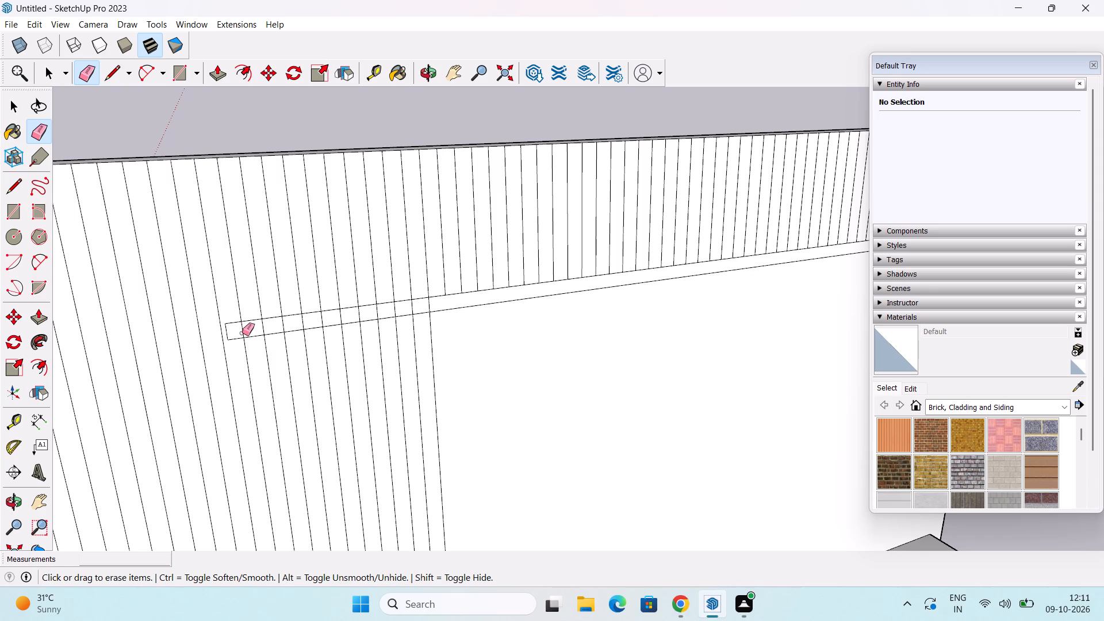
{"action": "left_click_drag", "start_coordinate": [242, 333], "coordinate": [350, 310]}
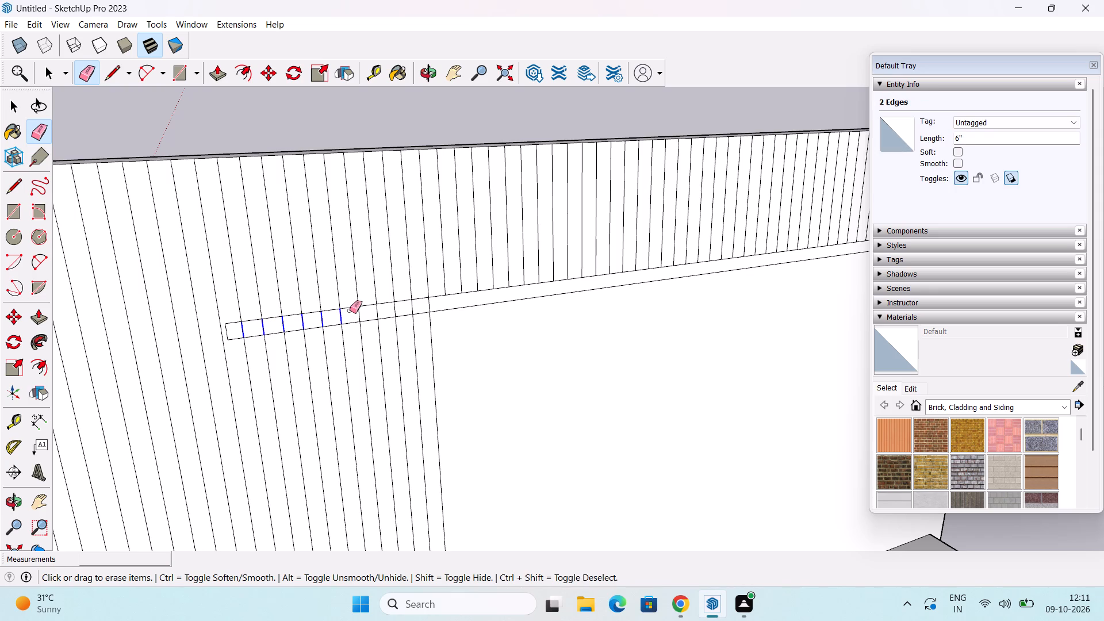
{"action": "left_click_drag", "start_coordinate": [350, 310], "coordinate": [420, 308]}
{"action": "left_click_drag", "start_coordinate": [420, 308], "coordinate": [439, 306]}
{"action": "scroll", "coordinate": [403, 373], "scroll_direction": "down", "scroll_amount": 2}
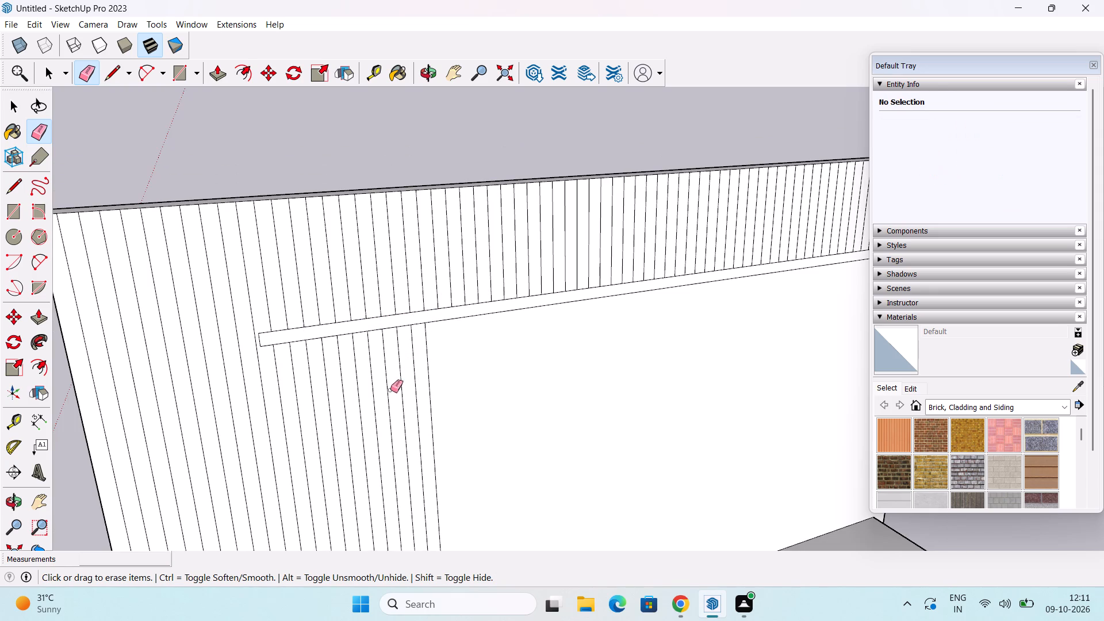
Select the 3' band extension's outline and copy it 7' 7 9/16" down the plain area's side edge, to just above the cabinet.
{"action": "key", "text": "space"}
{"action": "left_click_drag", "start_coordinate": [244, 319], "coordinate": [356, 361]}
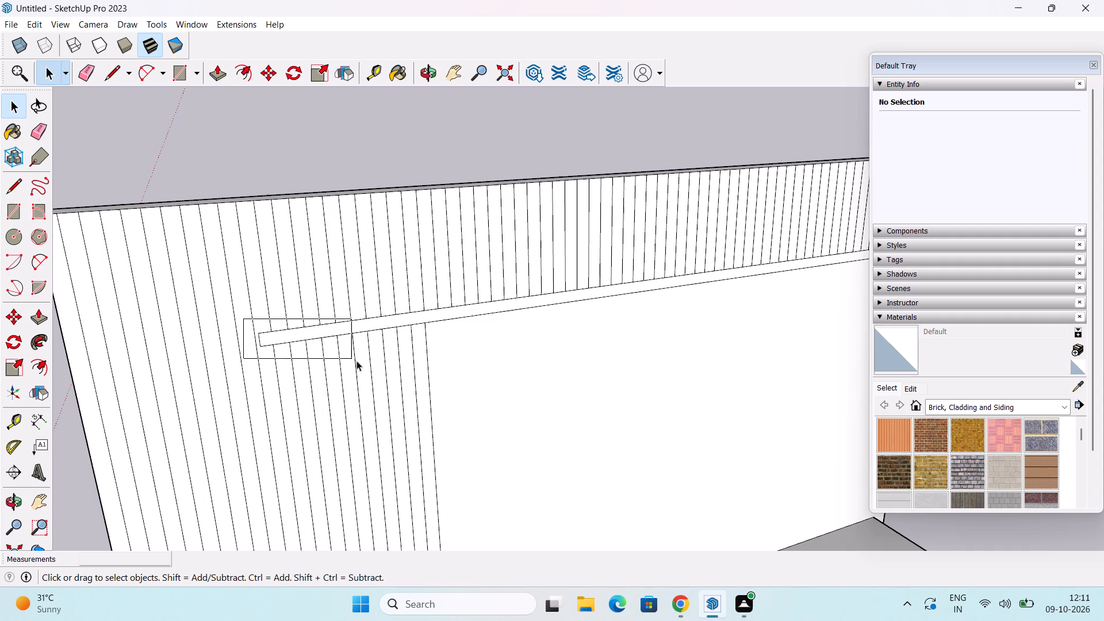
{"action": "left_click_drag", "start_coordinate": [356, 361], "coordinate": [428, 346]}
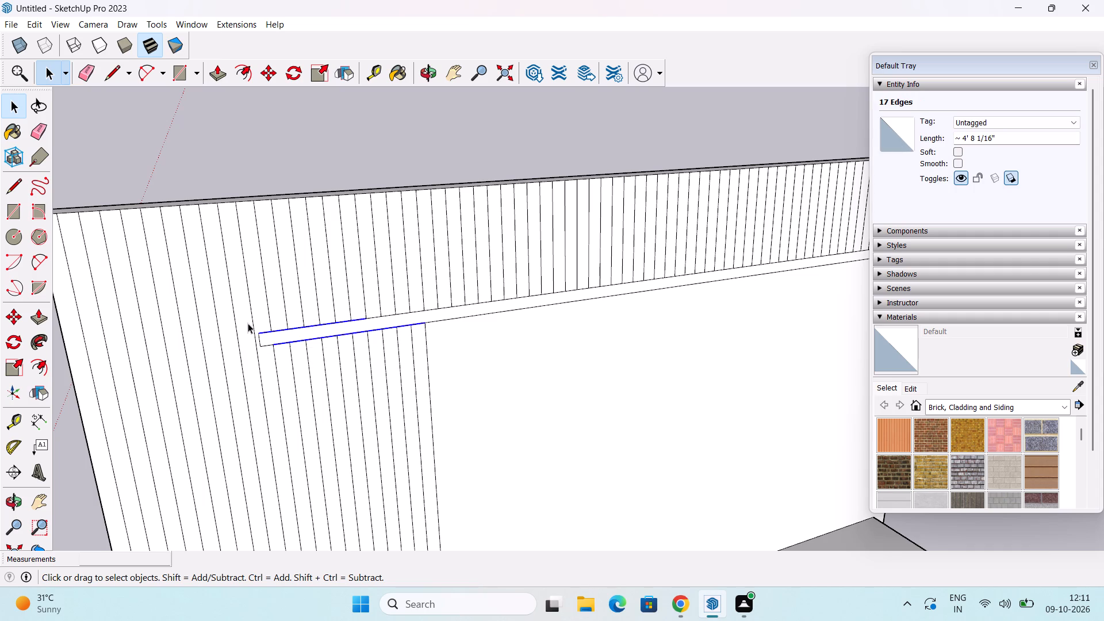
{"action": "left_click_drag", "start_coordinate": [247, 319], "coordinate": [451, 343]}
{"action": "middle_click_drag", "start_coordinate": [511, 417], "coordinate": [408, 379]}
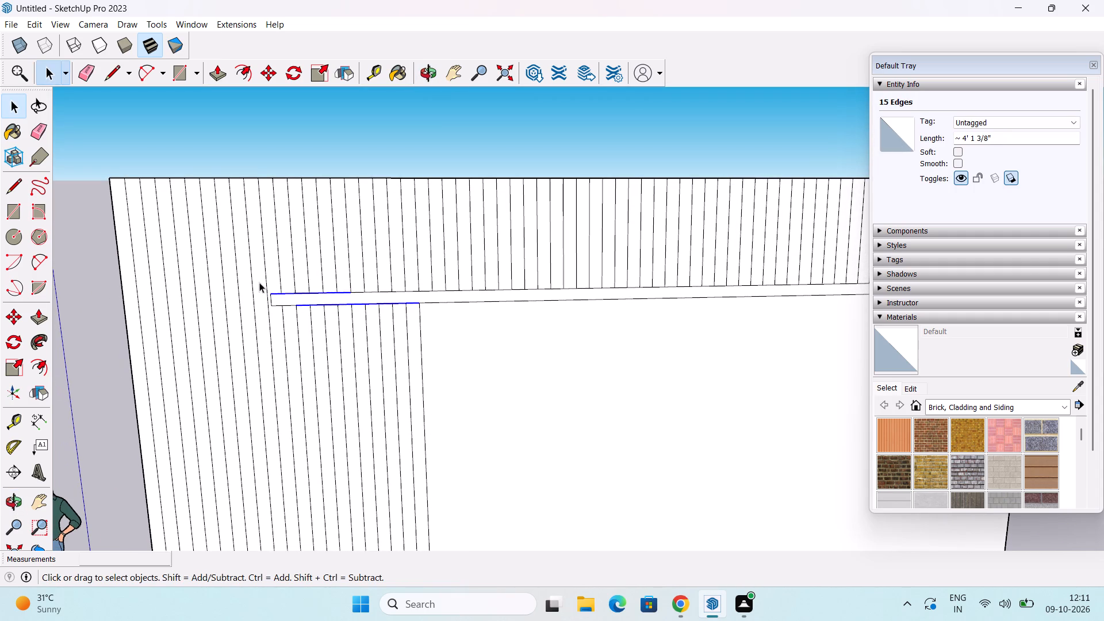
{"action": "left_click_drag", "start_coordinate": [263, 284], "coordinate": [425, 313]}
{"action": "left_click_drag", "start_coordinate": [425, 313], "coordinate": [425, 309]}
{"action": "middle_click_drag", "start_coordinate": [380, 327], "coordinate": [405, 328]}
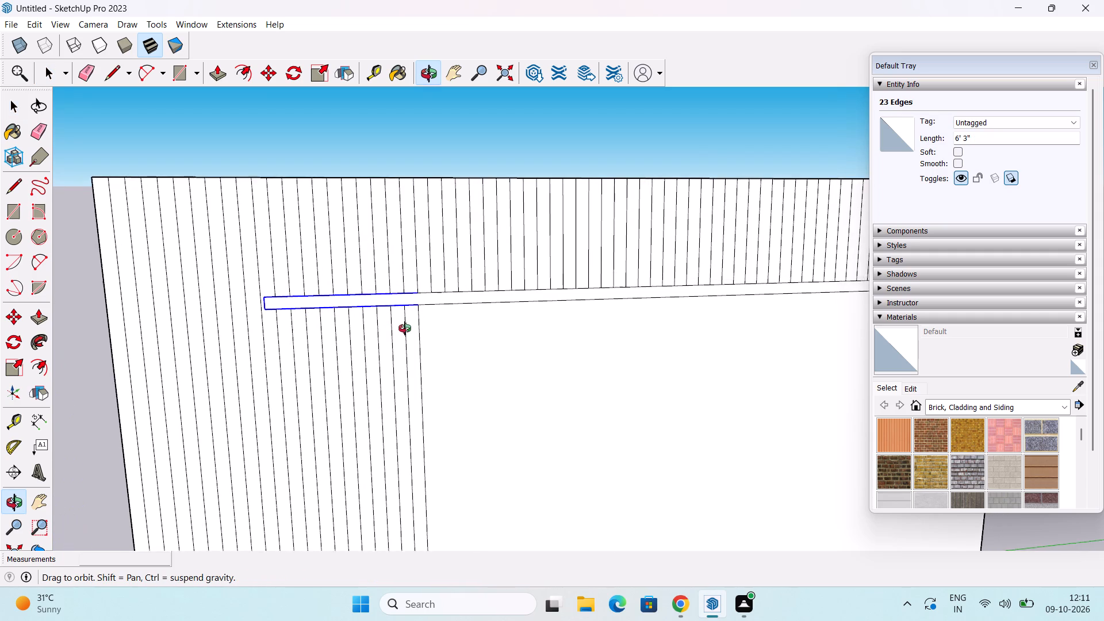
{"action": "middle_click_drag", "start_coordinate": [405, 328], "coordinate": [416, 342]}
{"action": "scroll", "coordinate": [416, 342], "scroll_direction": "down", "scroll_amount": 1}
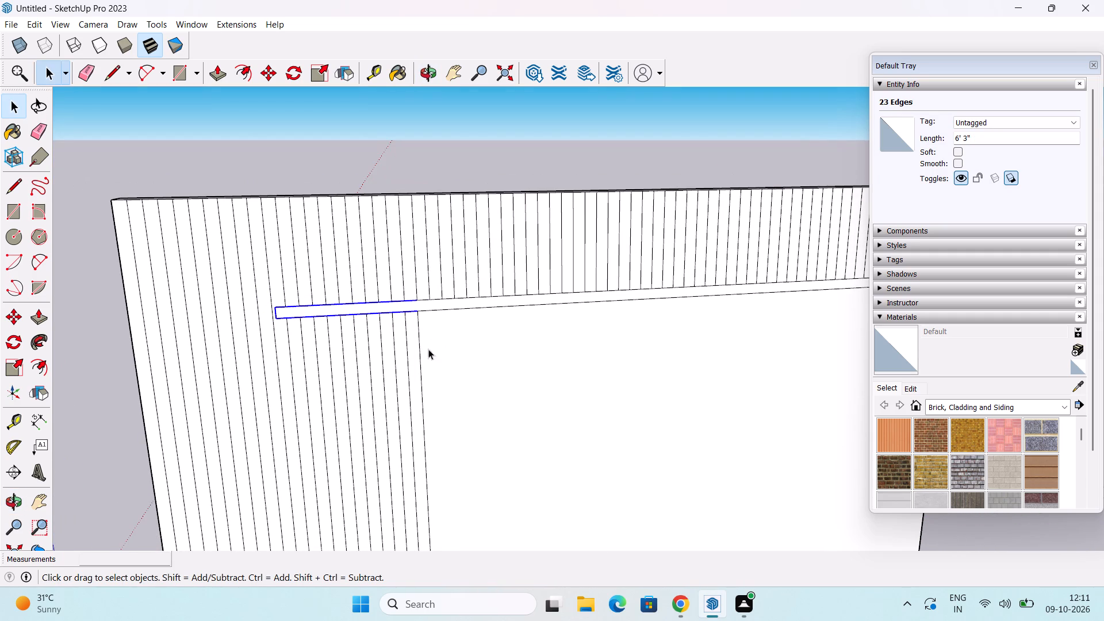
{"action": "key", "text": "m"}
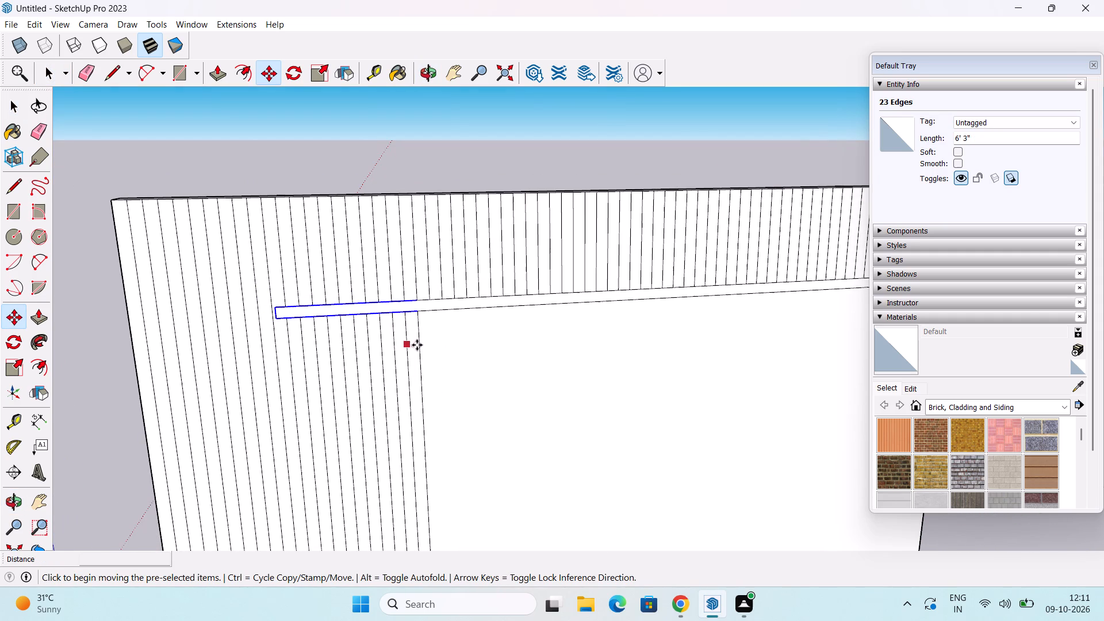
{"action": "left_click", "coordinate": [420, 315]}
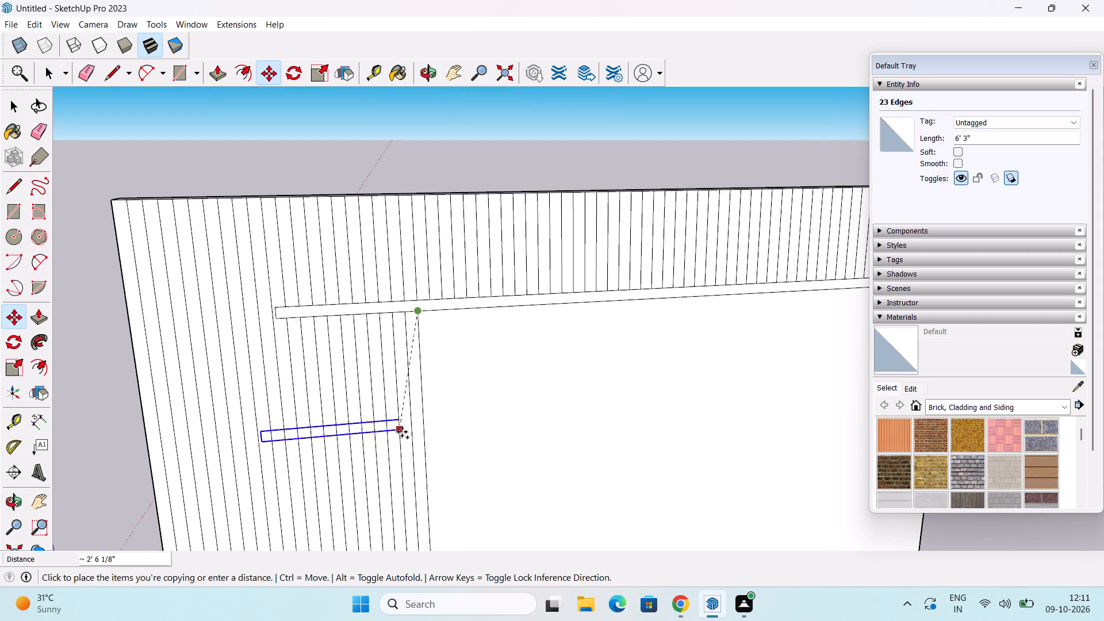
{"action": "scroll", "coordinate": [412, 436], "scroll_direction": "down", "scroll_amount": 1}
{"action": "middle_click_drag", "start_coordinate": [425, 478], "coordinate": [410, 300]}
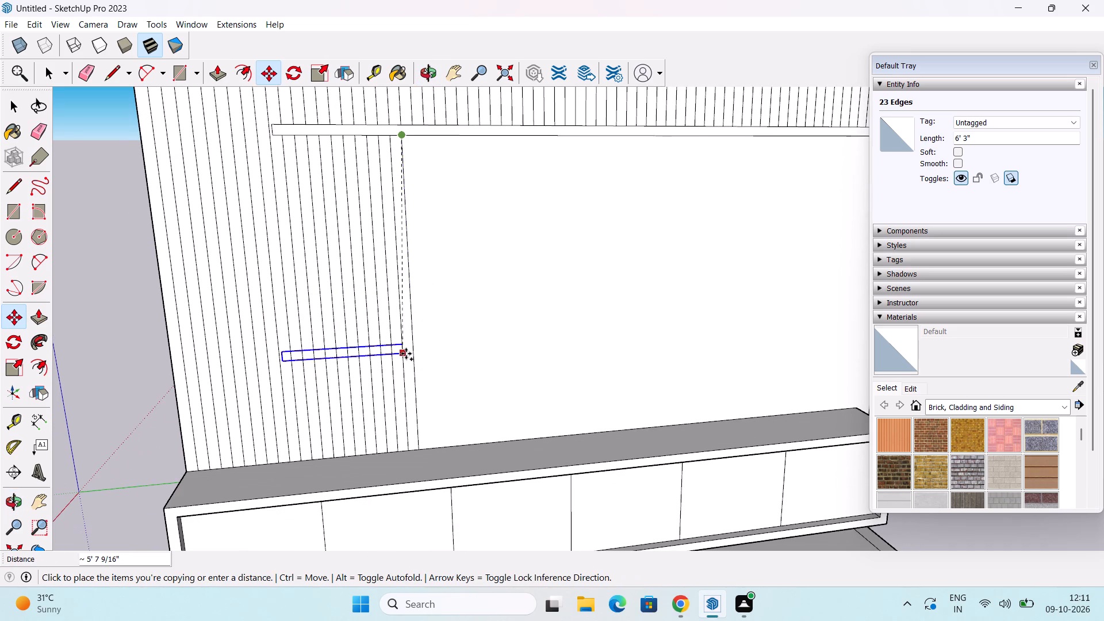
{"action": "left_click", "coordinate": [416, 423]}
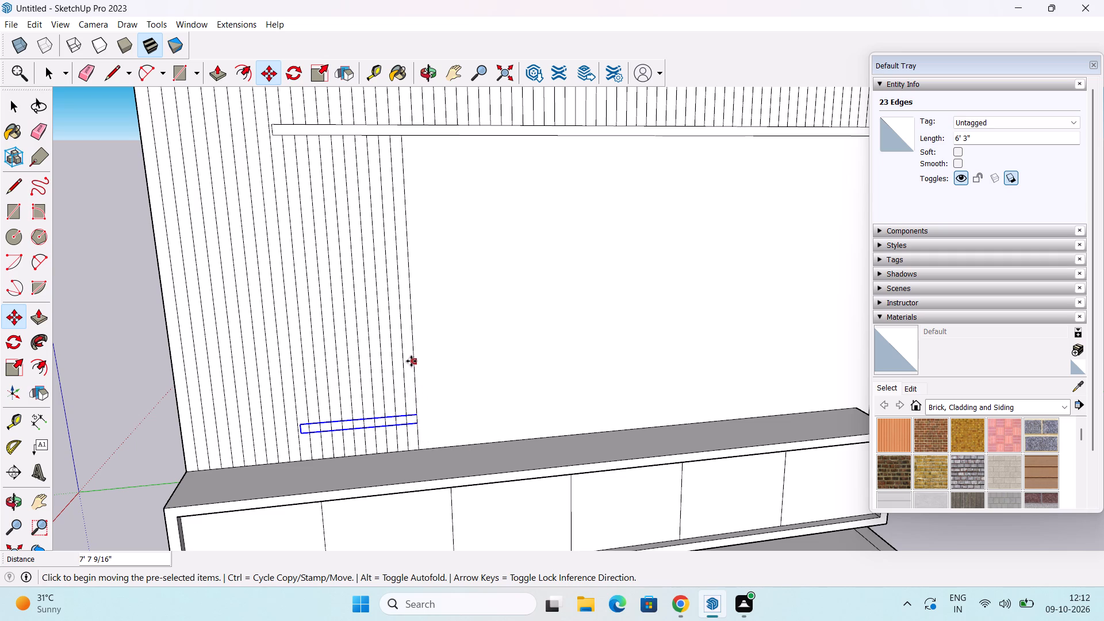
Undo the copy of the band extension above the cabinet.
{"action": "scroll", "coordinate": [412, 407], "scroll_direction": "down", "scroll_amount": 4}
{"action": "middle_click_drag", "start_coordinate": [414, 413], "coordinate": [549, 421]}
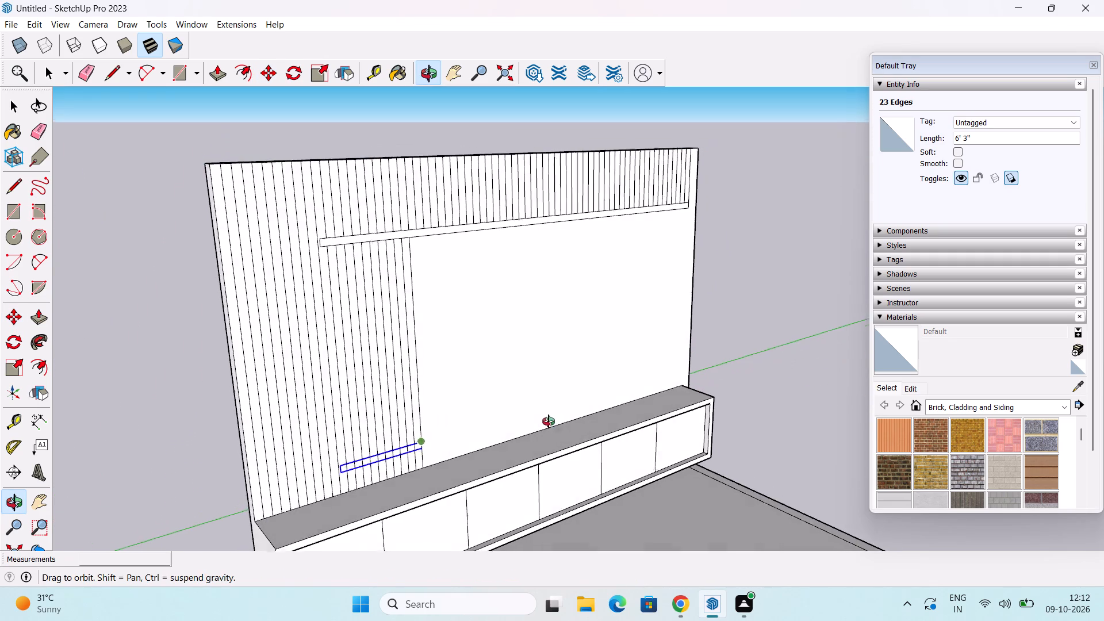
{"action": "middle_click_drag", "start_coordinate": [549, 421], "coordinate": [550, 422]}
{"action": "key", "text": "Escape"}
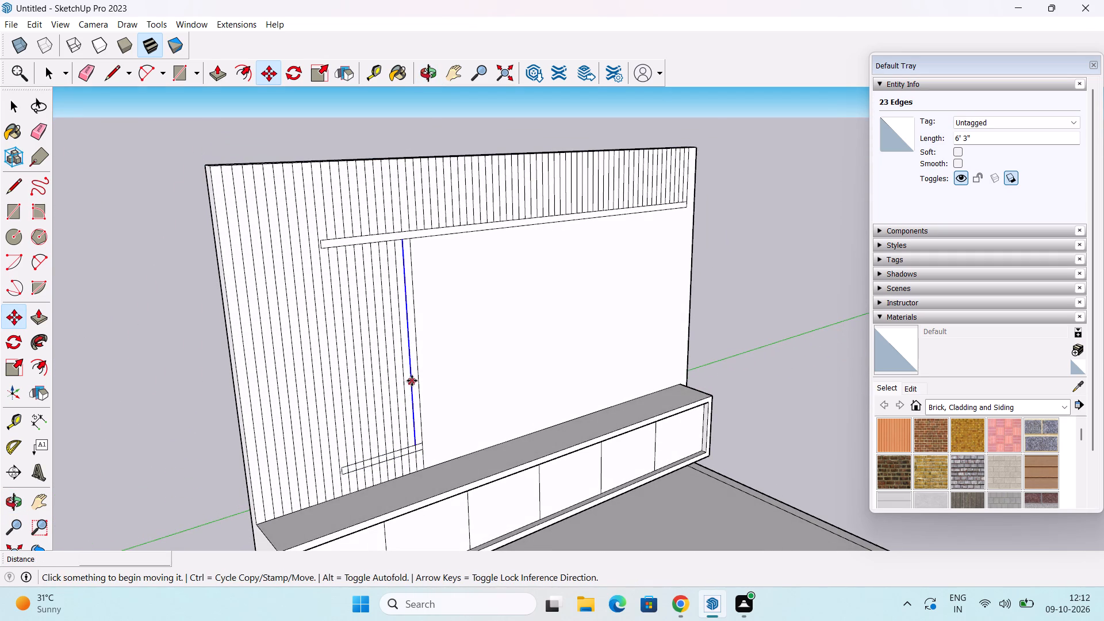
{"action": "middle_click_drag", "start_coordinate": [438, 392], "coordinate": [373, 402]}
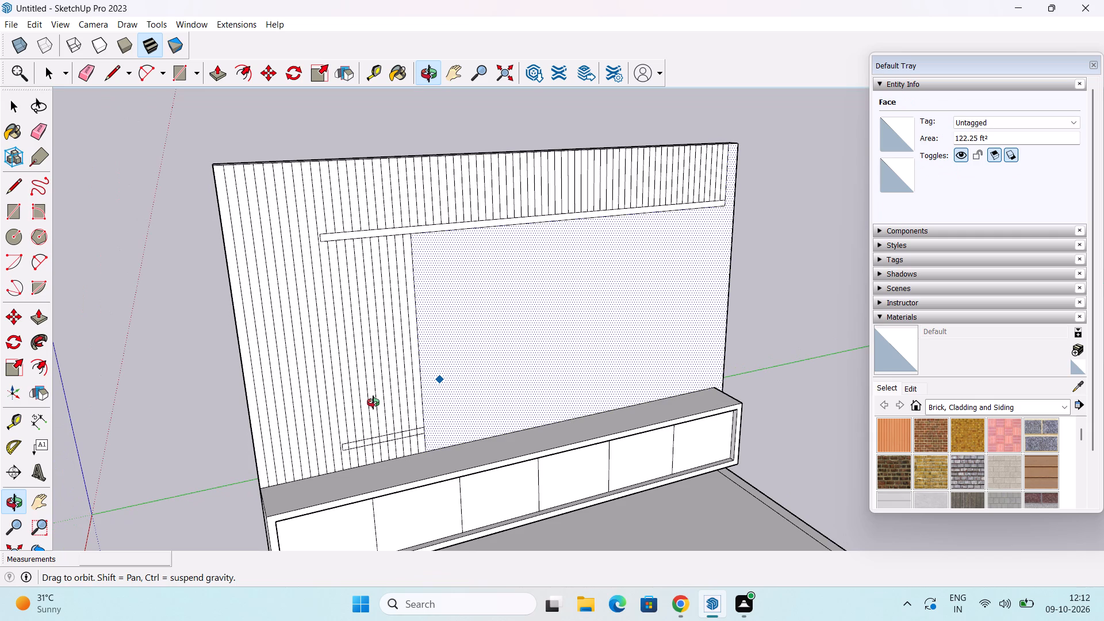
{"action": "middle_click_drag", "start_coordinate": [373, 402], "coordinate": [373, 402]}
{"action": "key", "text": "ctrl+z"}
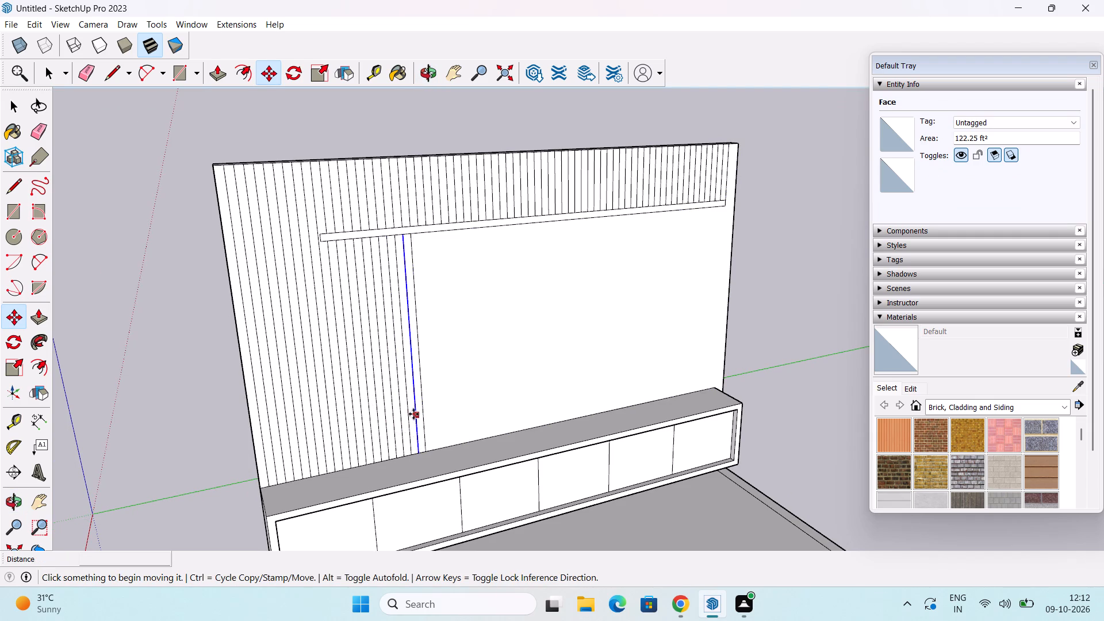
Select the 3' band extension's outline and copy it about 5' 2" down the plain area's side edge, divided into two equally spaced copies.
{"action": "scroll", "coordinate": [373, 297], "scroll_direction": "up", "scroll_amount": 2}
{"action": "middle_click_drag", "start_coordinate": [461, 375], "coordinate": [357, 351]}
{"action": "key", "text": "space"}
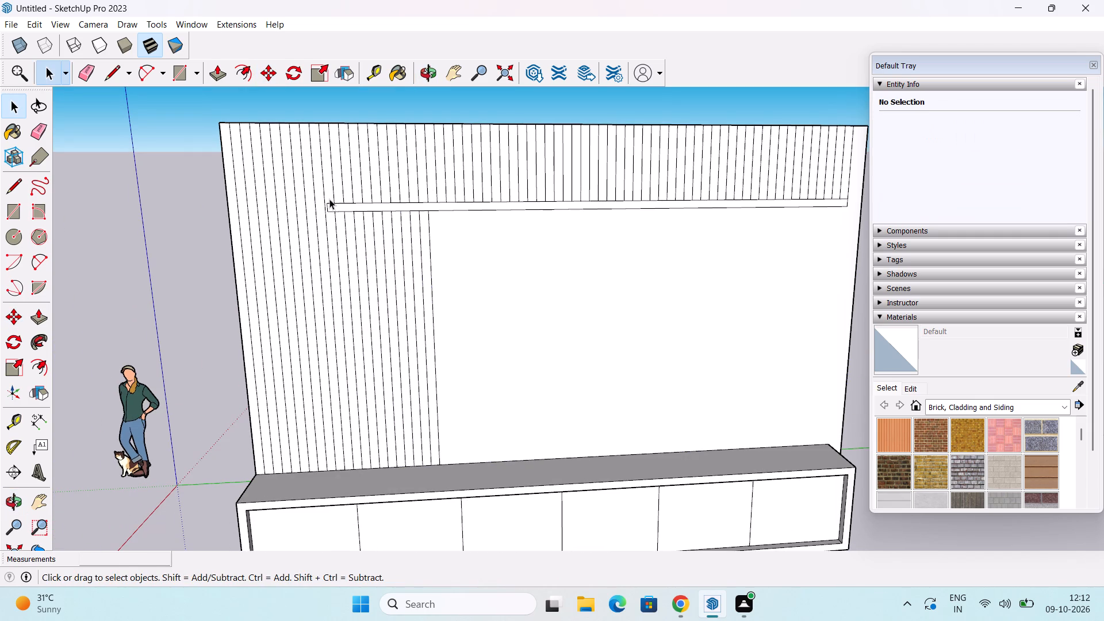
{"action": "left_click_drag", "start_coordinate": [316, 194], "coordinate": [447, 240]}
{"action": "scroll", "coordinate": [419, 201], "scroll_direction": "up", "scroll_amount": 4}
{"action": "key", "text": "Escape"}
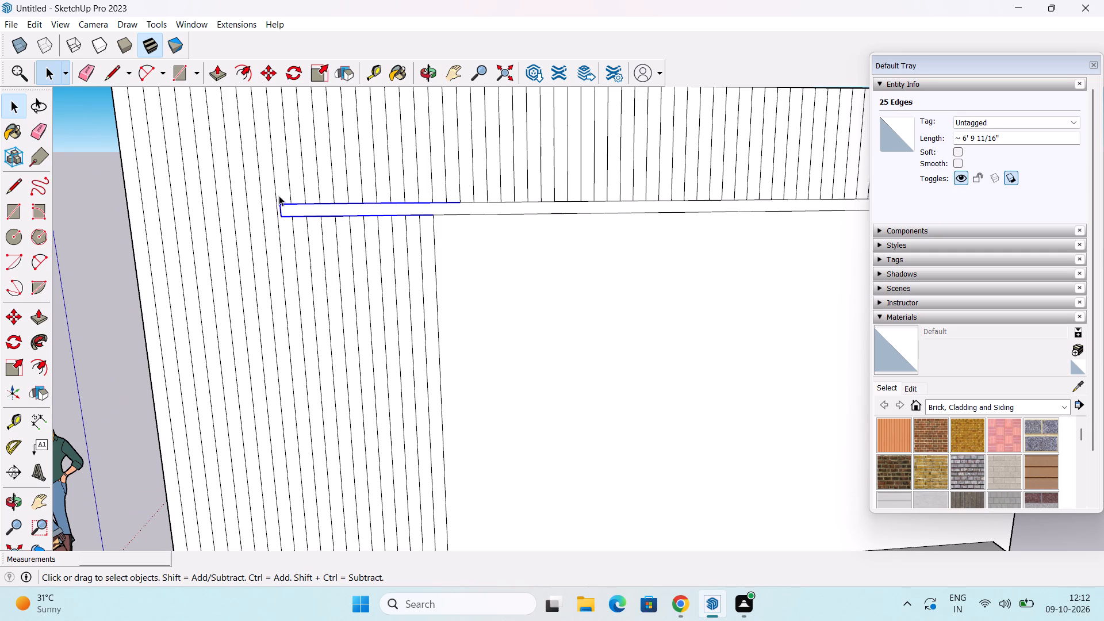
{"action": "left_click_drag", "start_coordinate": [270, 190], "coordinate": [421, 235]}
{"action": "left_click_drag", "start_coordinate": [421, 235], "coordinate": [440, 228]}
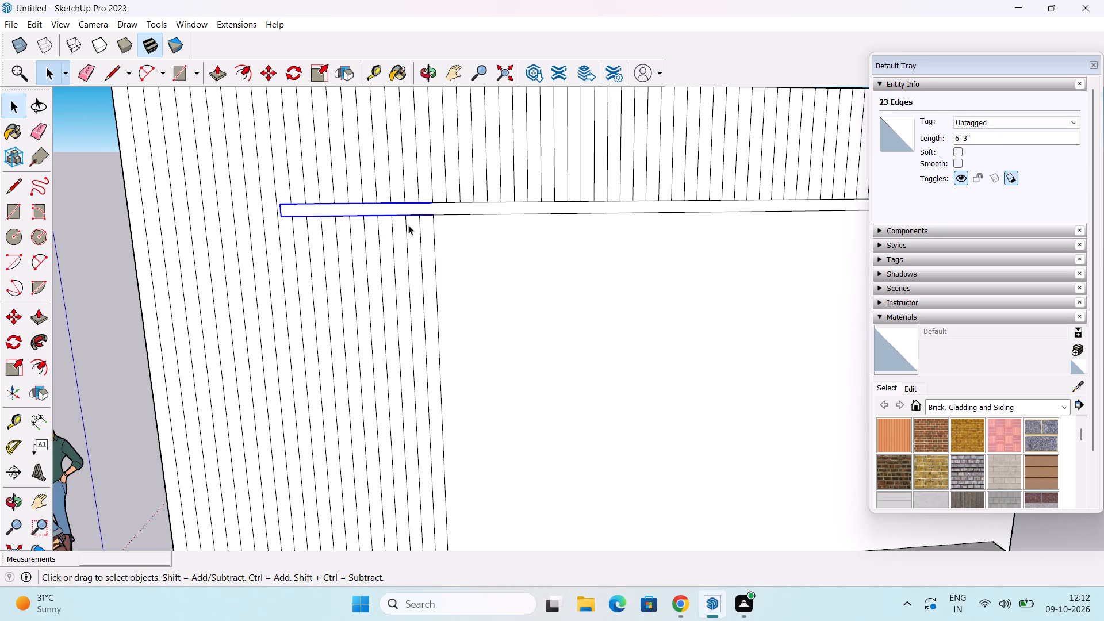
{"action": "key", "text": "m"}
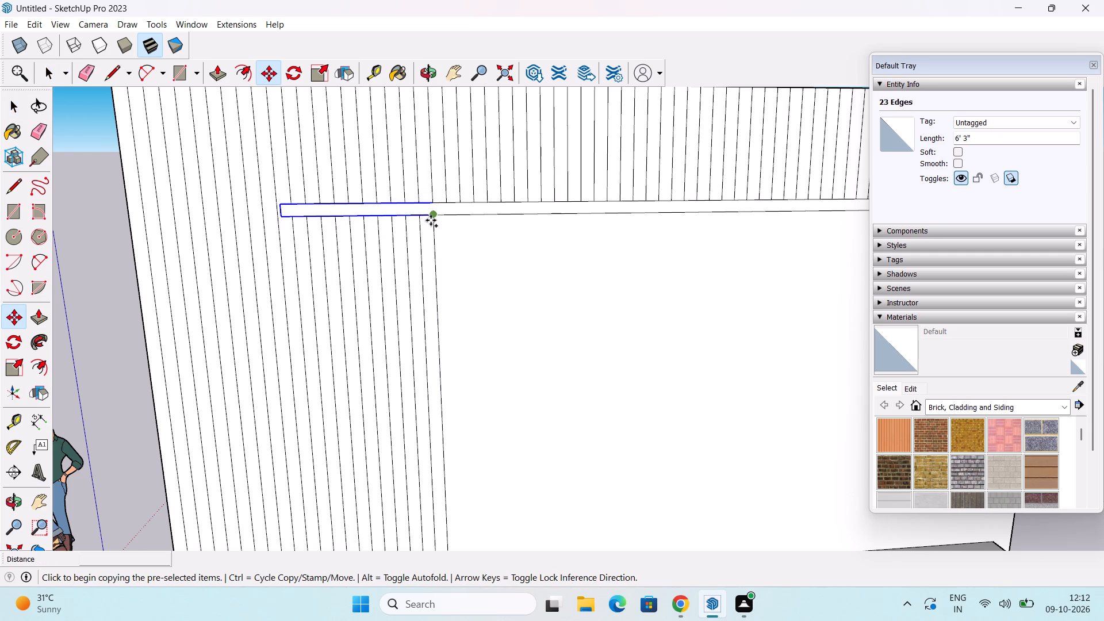
{"action": "left_click", "coordinate": [431, 220]}
{"action": "scroll", "coordinate": [456, 413], "scroll_direction": "down", "scroll_amount": 4}
{"action": "middle_click_drag", "start_coordinate": [447, 450], "coordinate": [420, 337]}
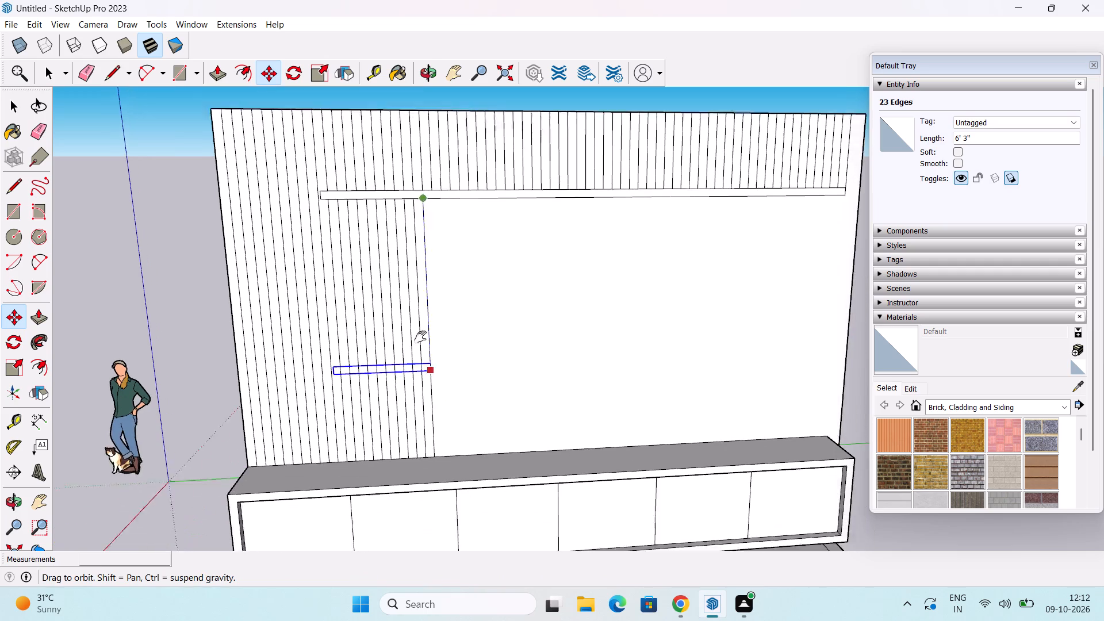
{"action": "middle_click_drag", "start_coordinate": [420, 337], "coordinate": [417, 329]}
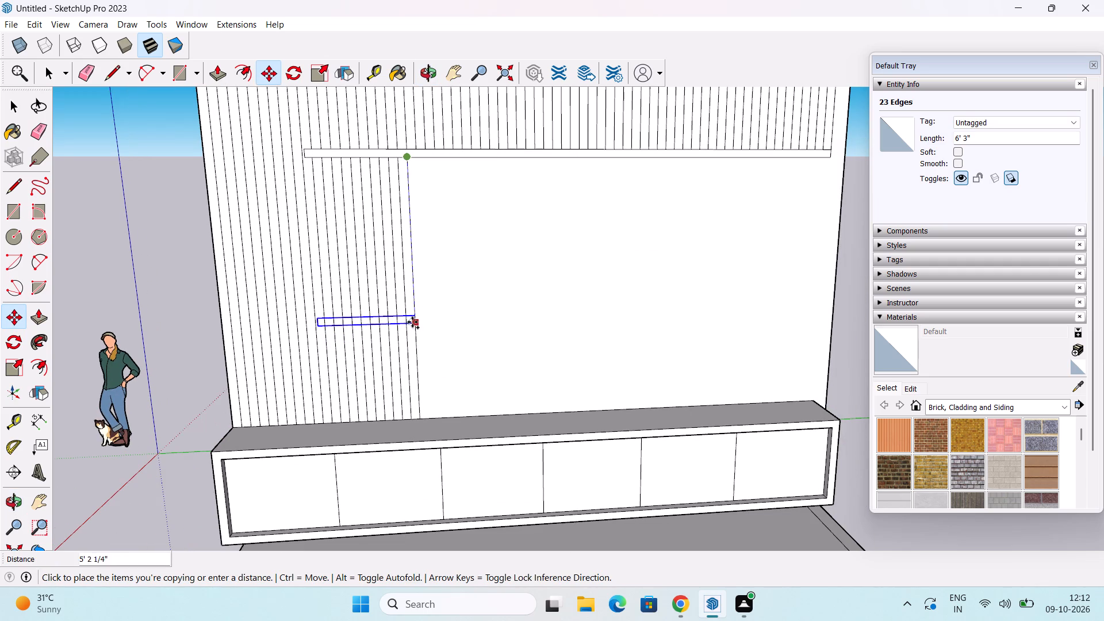
{"action": "left_click", "coordinate": [412, 323]}
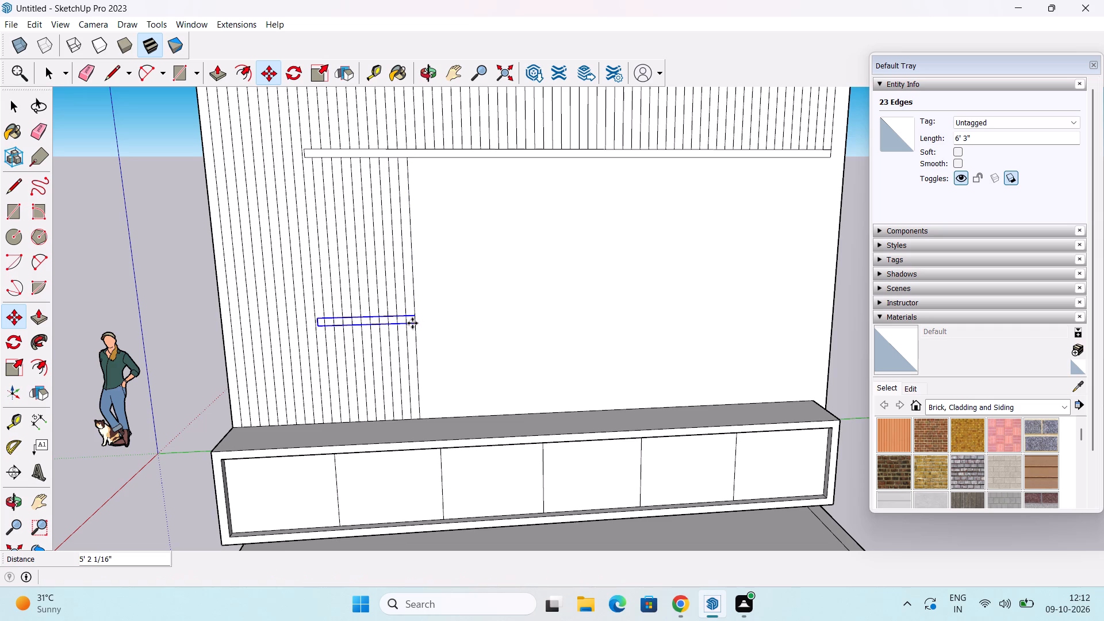
{"action": "type", "text": "/2"}
{"action": "key", "text": "Return"}
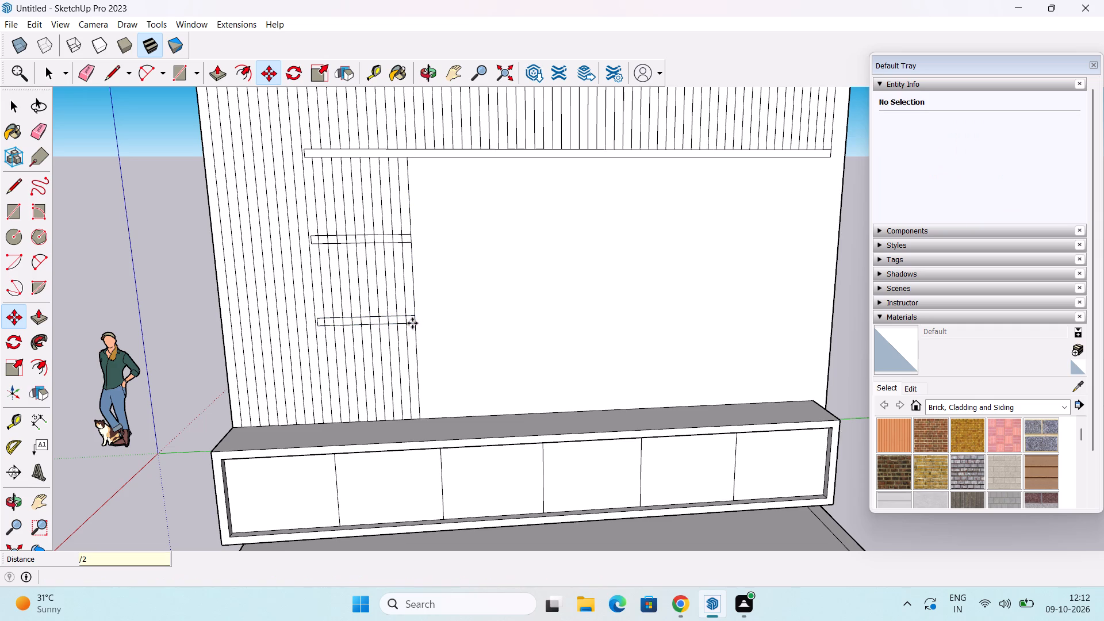
{"action": "left_click", "coordinate": [413, 323]}
{"action": "key", "text": "space"}
Erase the short strip segments inside both copied band extensions.
{"action": "key", "text": "e"}
{"action": "scroll", "coordinate": [325, 283], "scroll_direction": "up", "scroll_amount": 7}
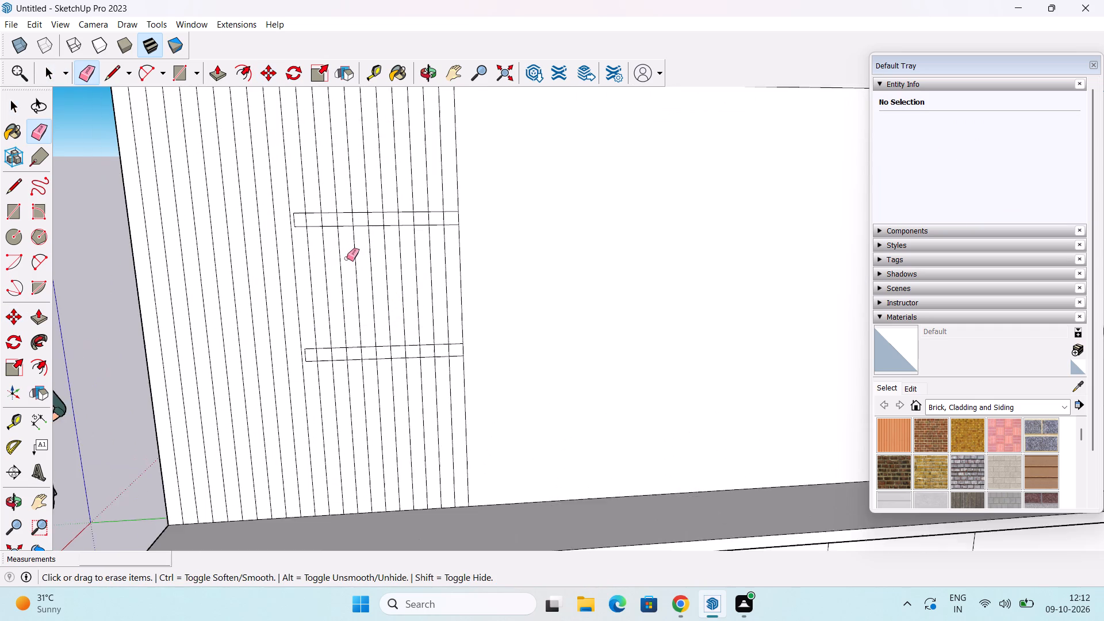
{"action": "scroll", "coordinate": [347, 258], "scroll_direction": "up", "scroll_amount": 2}
{"action": "left_click_drag", "start_coordinate": [284, 225], "coordinate": [361, 221]}
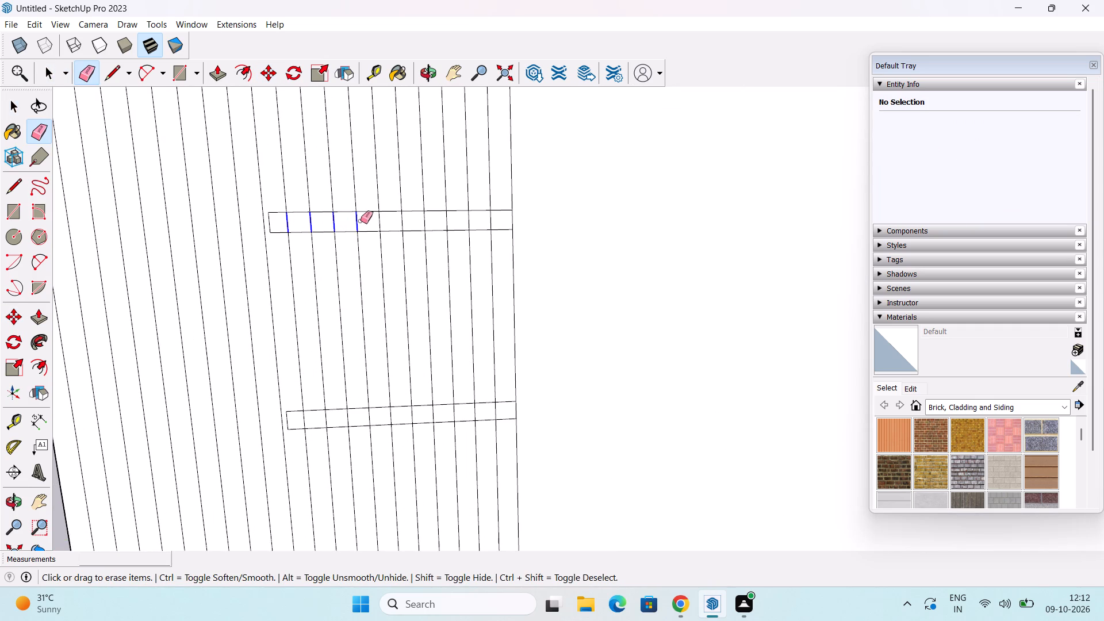
{"action": "left_click_drag", "start_coordinate": [361, 221], "coordinate": [489, 218]}
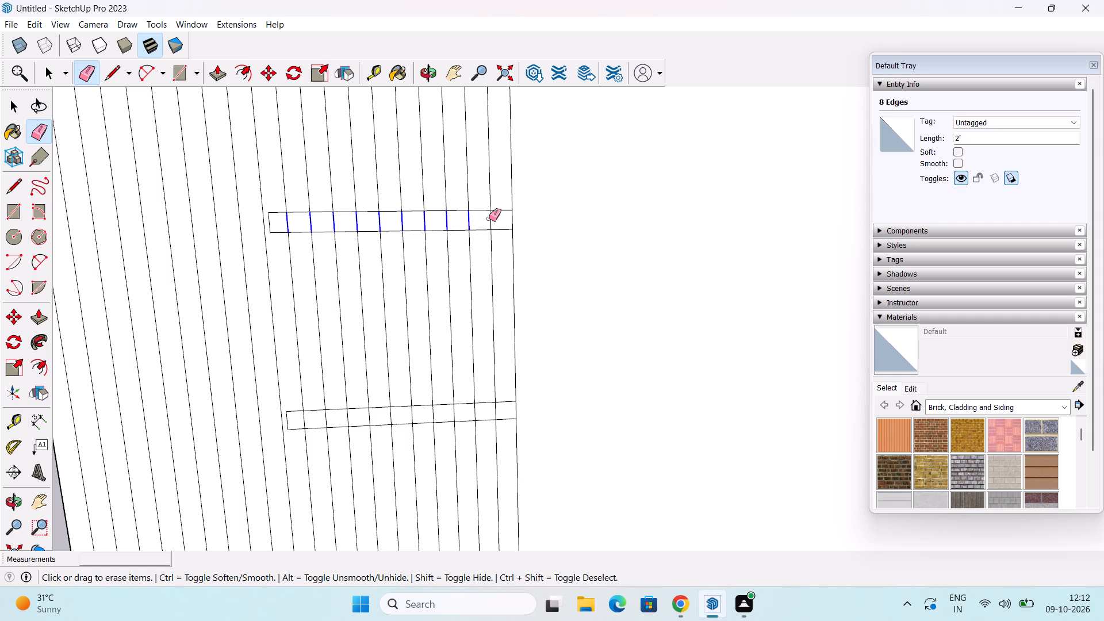
{"action": "left_click_drag", "start_coordinate": [489, 218], "coordinate": [501, 218]}
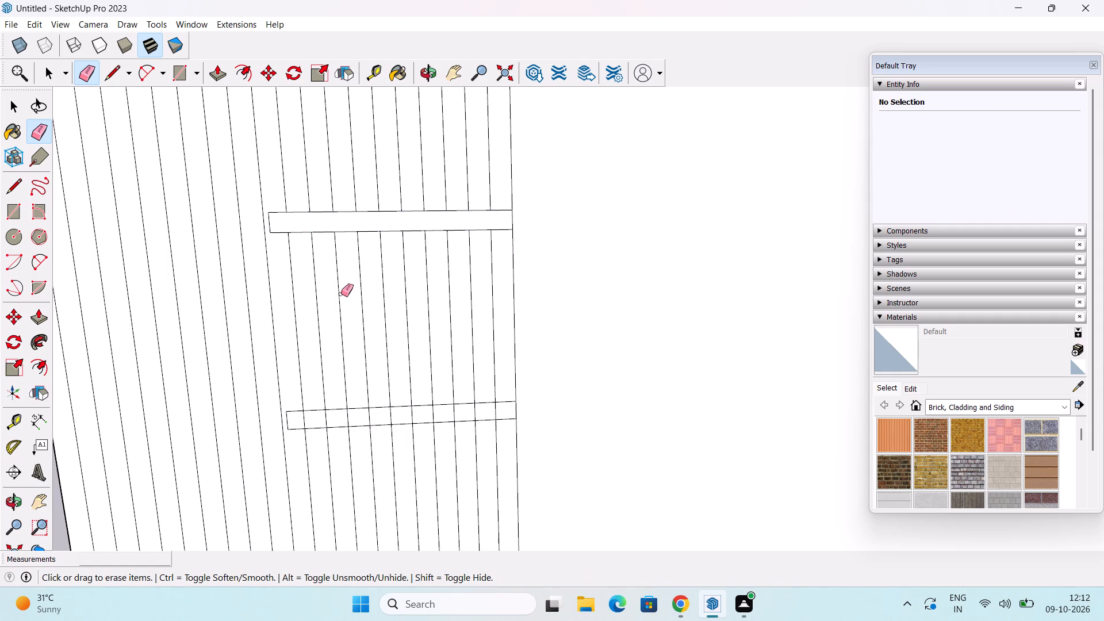
{"action": "left_click_drag", "start_coordinate": [301, 421], "coordinate": [304, 421]}
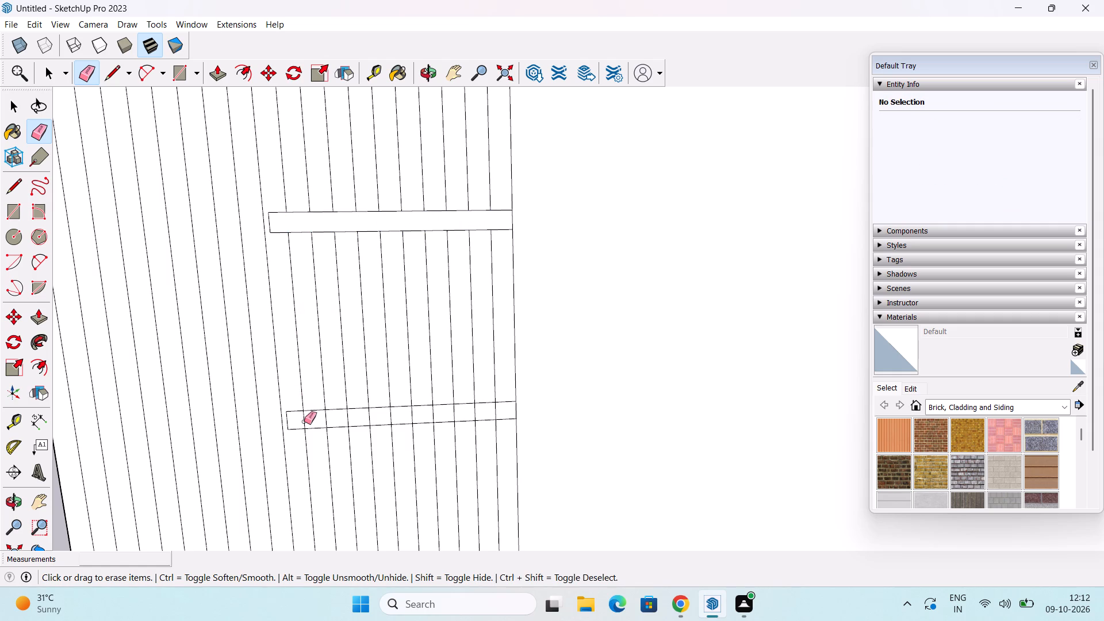
{"action": "left_click_drag", "start_coordinate": [304, 421], "coordinate": [374, 419]}
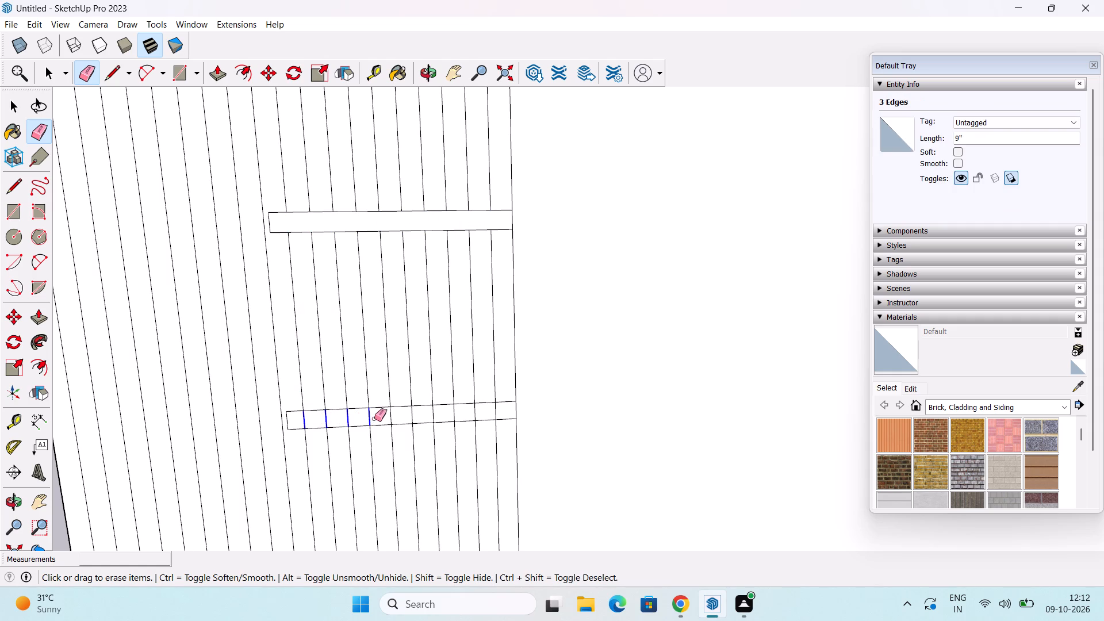
{"action": "left_click_drag", "start_coordinate": [374, 419], "coordinate": [496, 415]}
{"action": "left_click_drag", "start_coordinate": [496, 415], "coordinate": [497, 415]}
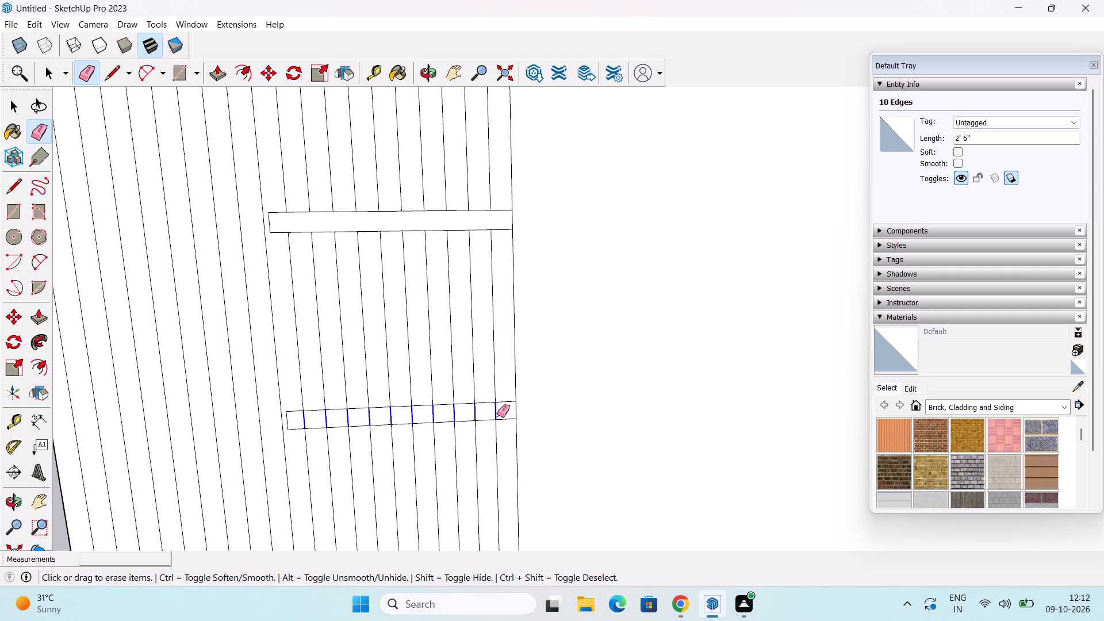
{"action": "left_click_drag", "start_coordinate": [497, 415], "coordinate": [500, 412]}
{"action": "scroll", "coordinate": [507, 373], "scroll_direction": "down", "scroll_amount": 8}
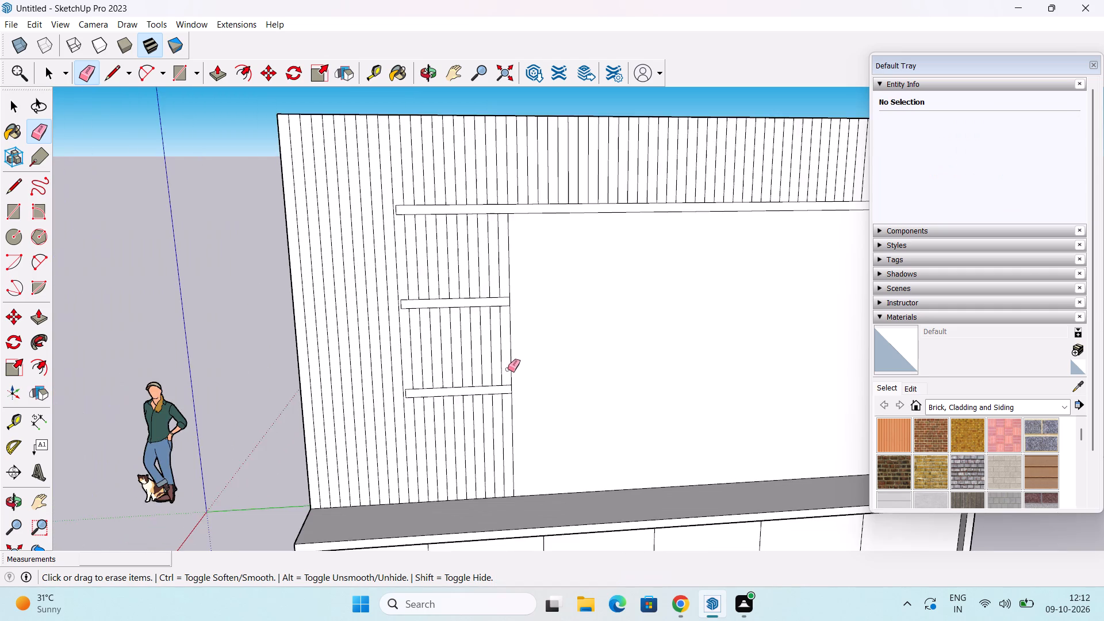
{"action": "scroll", "coordinate": [508, 369], "scroll_direction": "down", "scroll_amount": 3}
{"action": "key", "text": "space"}
Push/Pull the strip segment above the top band, in line with the plain area's side edge, out 1".
{"action": "scroll", "coordinate": [518, 267], "scroll_direction": "down", "scroll_amount": 1}
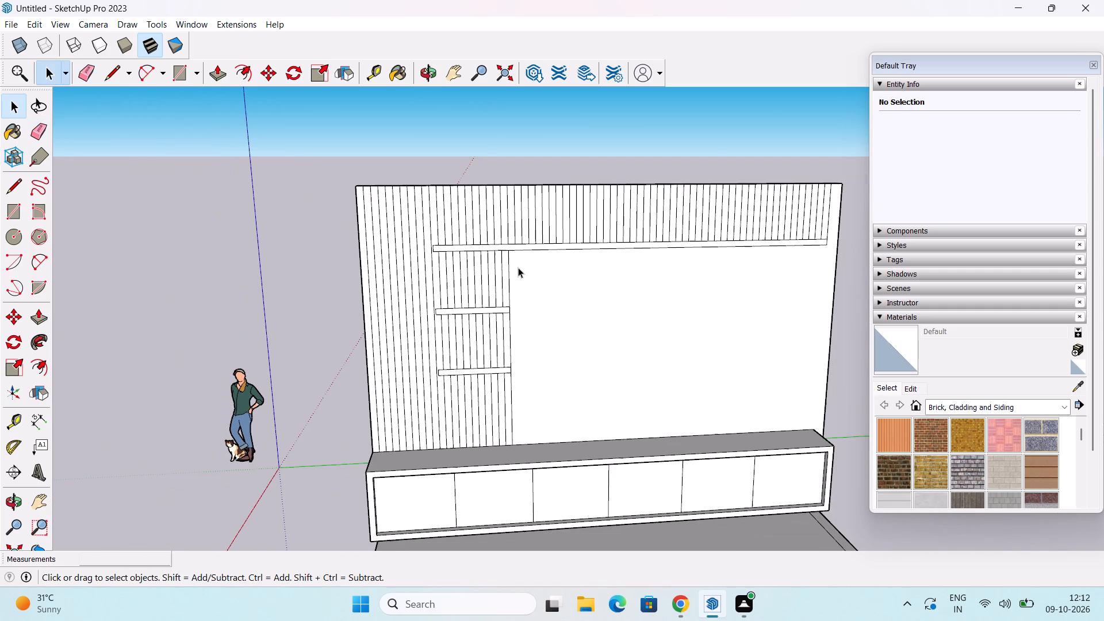
{"action": "middle_click_drag", "start_coordinate": [519, 269], "coordinate": [437, 316]}
{"action": "scroll", "coordinate": [420, 280], "scroll_direction": "up", "scroll_amount": 4}
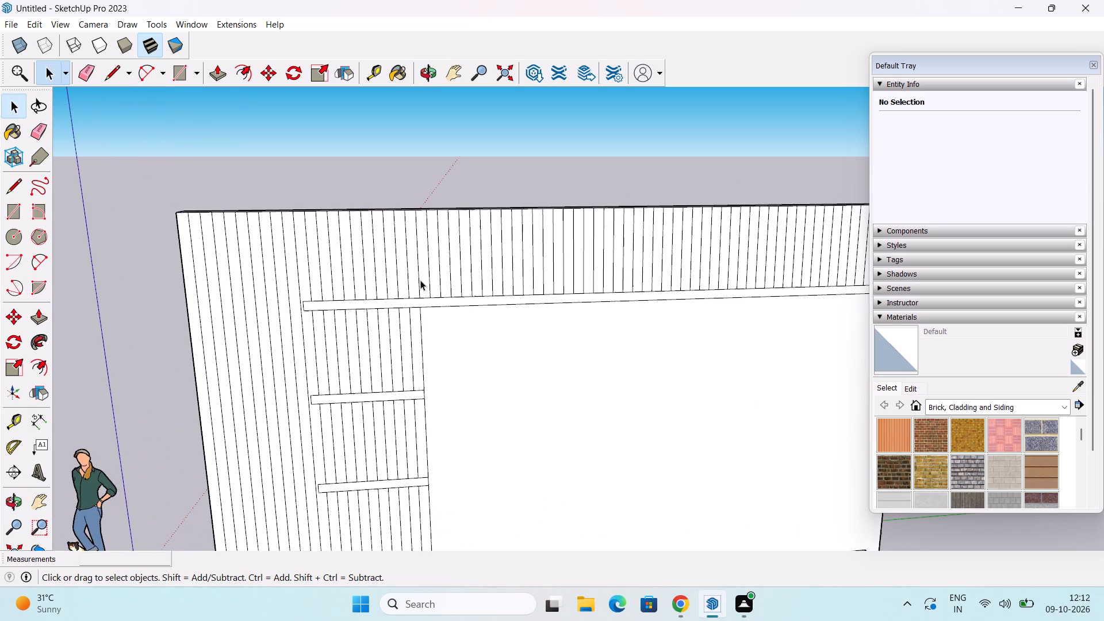
{"action": "key", "text": "p"}
{"action": "left_click", "coordinate": [410, 258]}
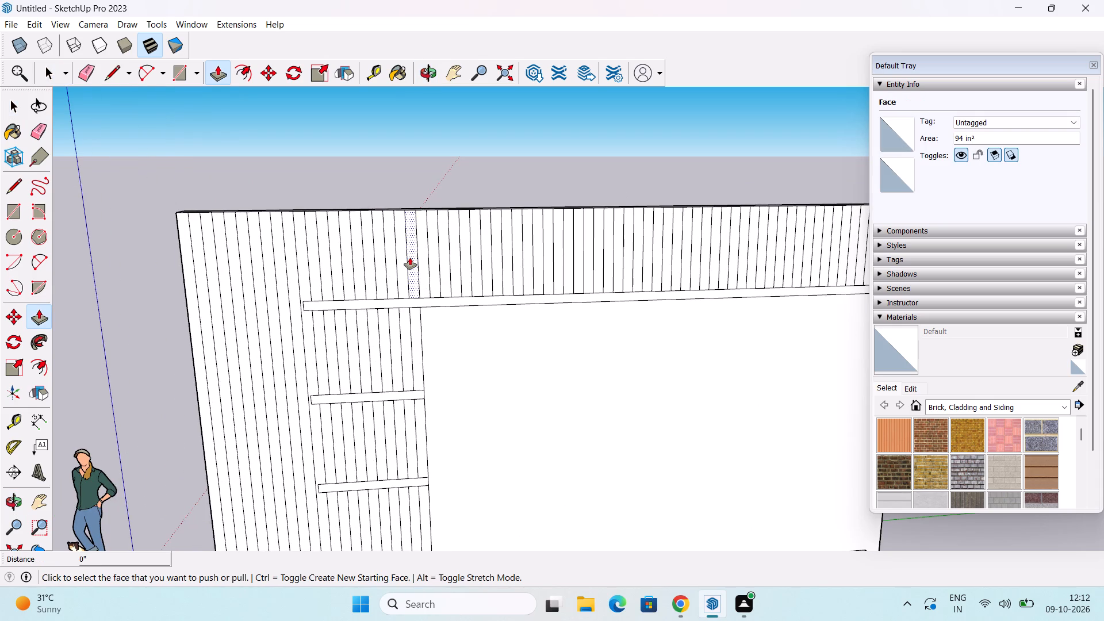
{"action": "middle_click_drag", "start_coordinate": [423, 270], "coordinate": [689, 403]}
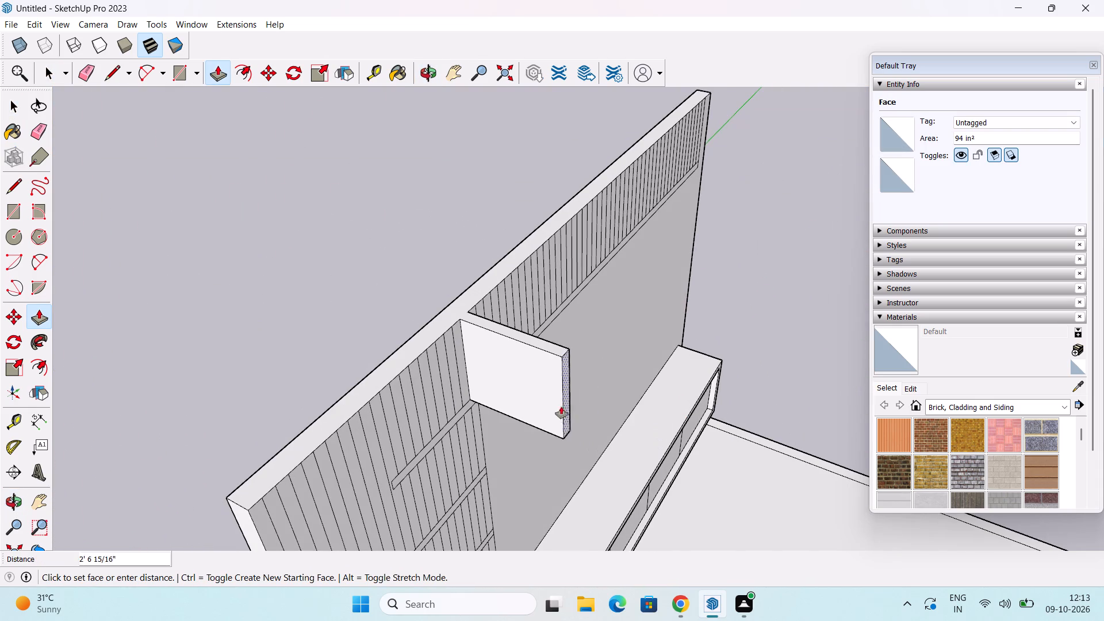
{"action": "middle_click_drag", "start_coordinate": [535, 429], "coordinate": [489, 348], "text": "shift"}
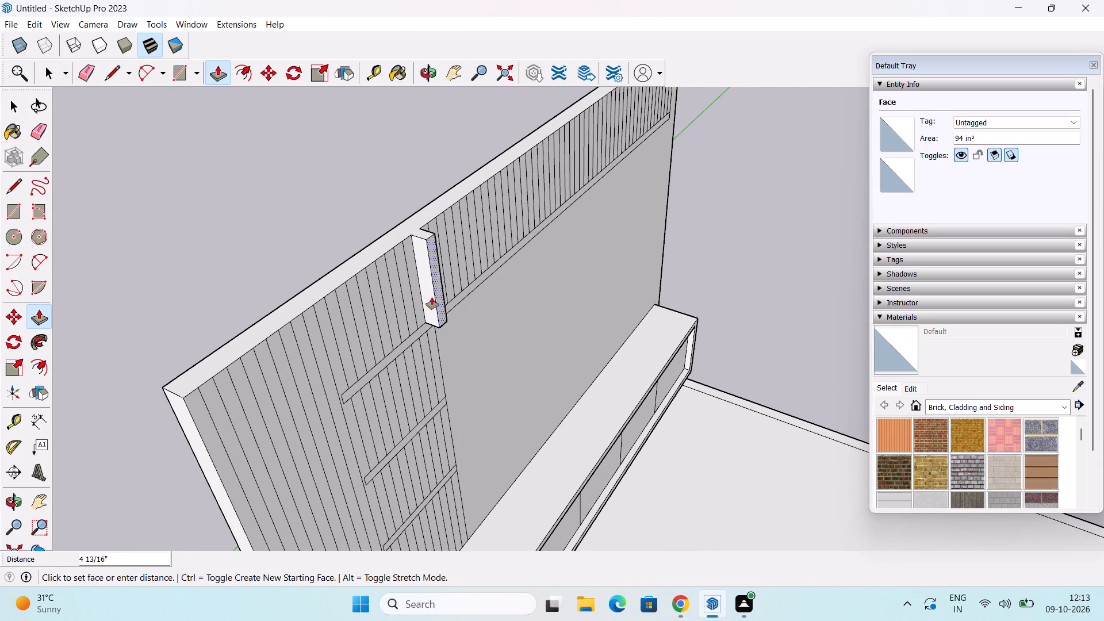
{"action": "type", "text": "1\""}
{"action": "key", "text": "Return"}
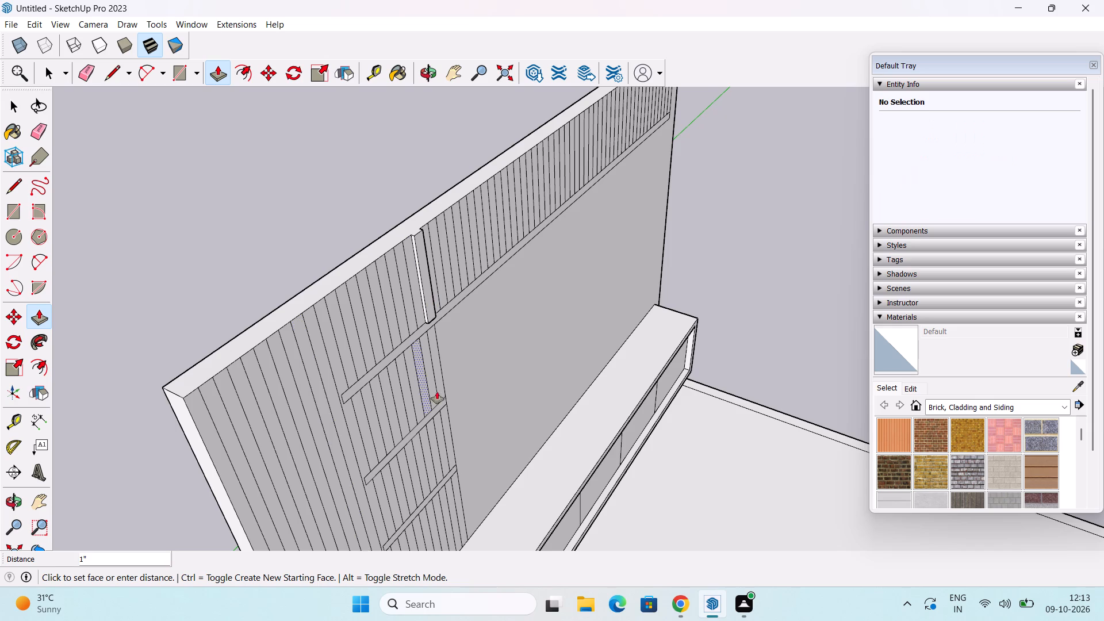
Extrude the three segments of the same strip below the top band, down to the cabinet, by the same 1".
{"action": "middle_click_drag", "start_coordinate": [431, 391], "coordinate": [392, 279]}
{"action": "middle_click_drag", "start_coordinate": [395, 288], "coordinate": [401, 298]}
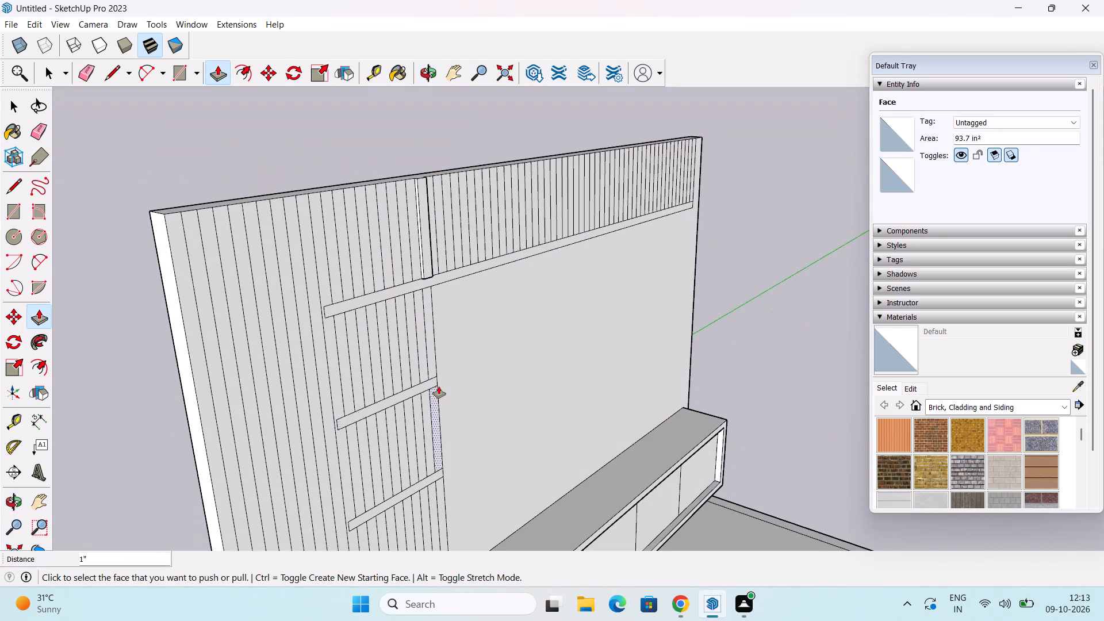
{"action": "middle_click_drag", "start_coordinate": [439, 386], "coordinate": [433, 352]}
{"action": "scroll", "coordinate": [425, 323], "scroll_direction": "up", "scroll_amount": 3}
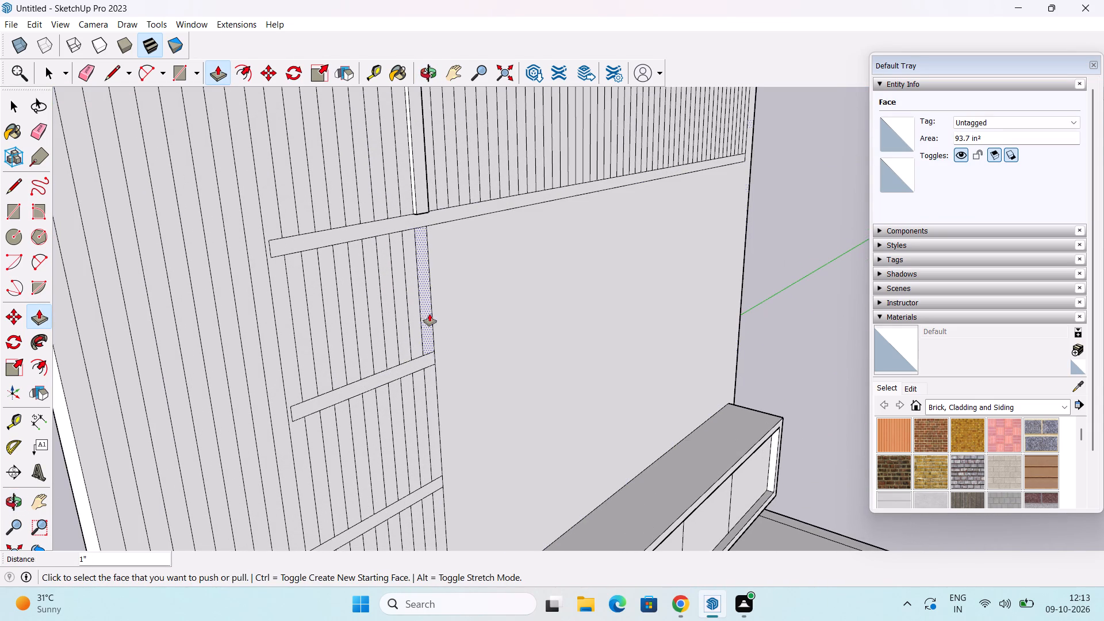
{"action": "double_click", "coordinate": [425, 311]}
{"action": "middle_click_drag", "start_coordinate": [432, 380], "coordinate": [425, 324]}
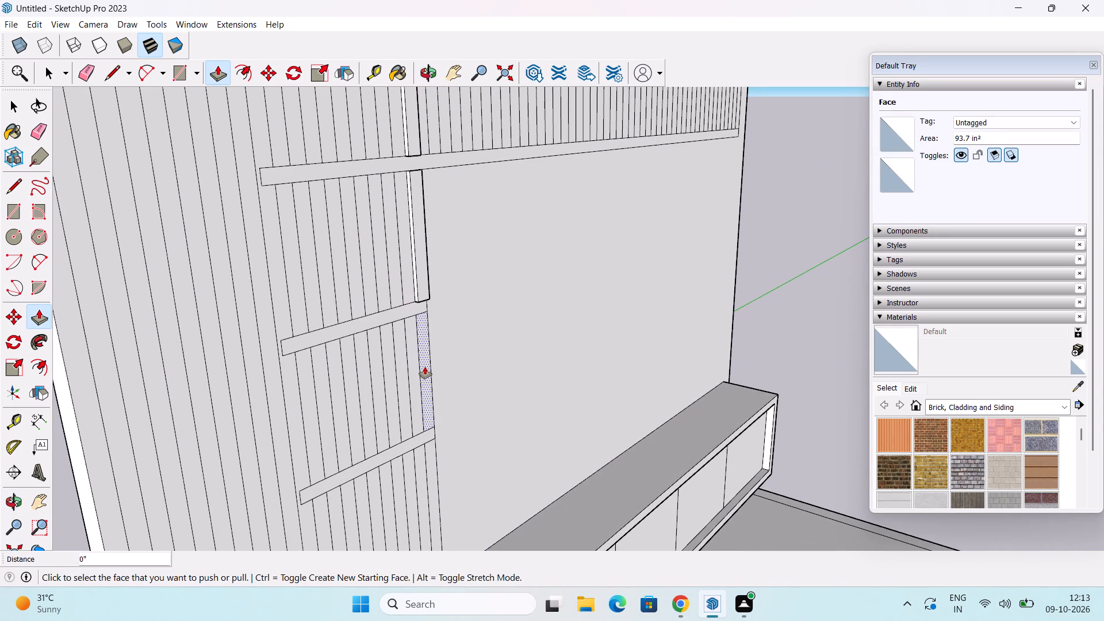
{"action": "double_click", "coordinate": [425, 367]}
{"action": "middle_click_drag", "start_coordinate": [429, 401], "coordinate": [398, 312]}
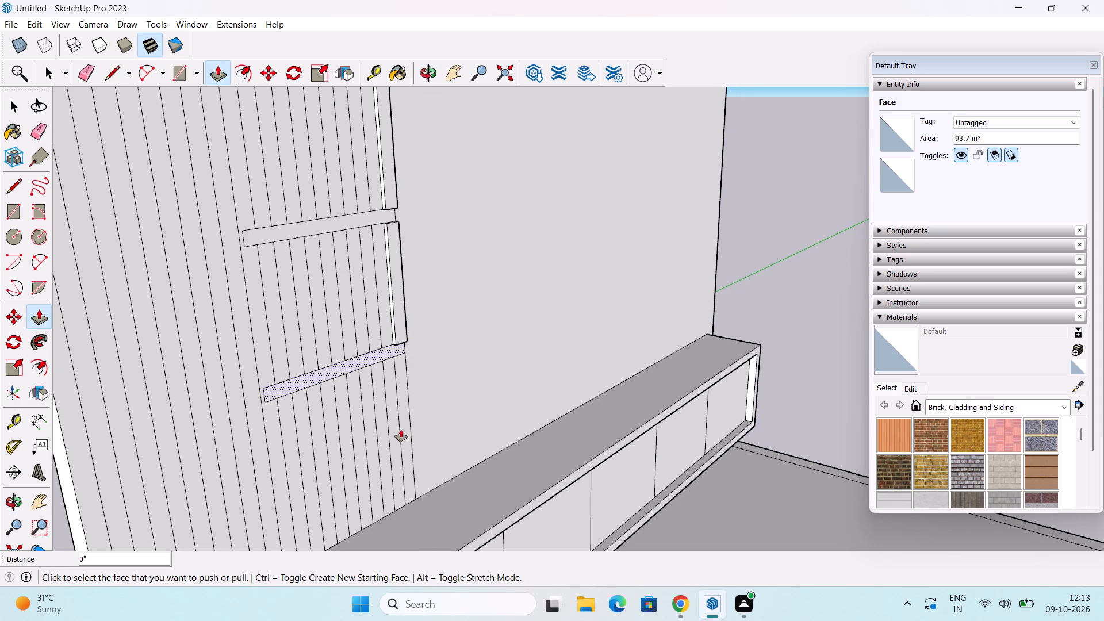
{"action": "double_click", "coordinate": [404, 427]}
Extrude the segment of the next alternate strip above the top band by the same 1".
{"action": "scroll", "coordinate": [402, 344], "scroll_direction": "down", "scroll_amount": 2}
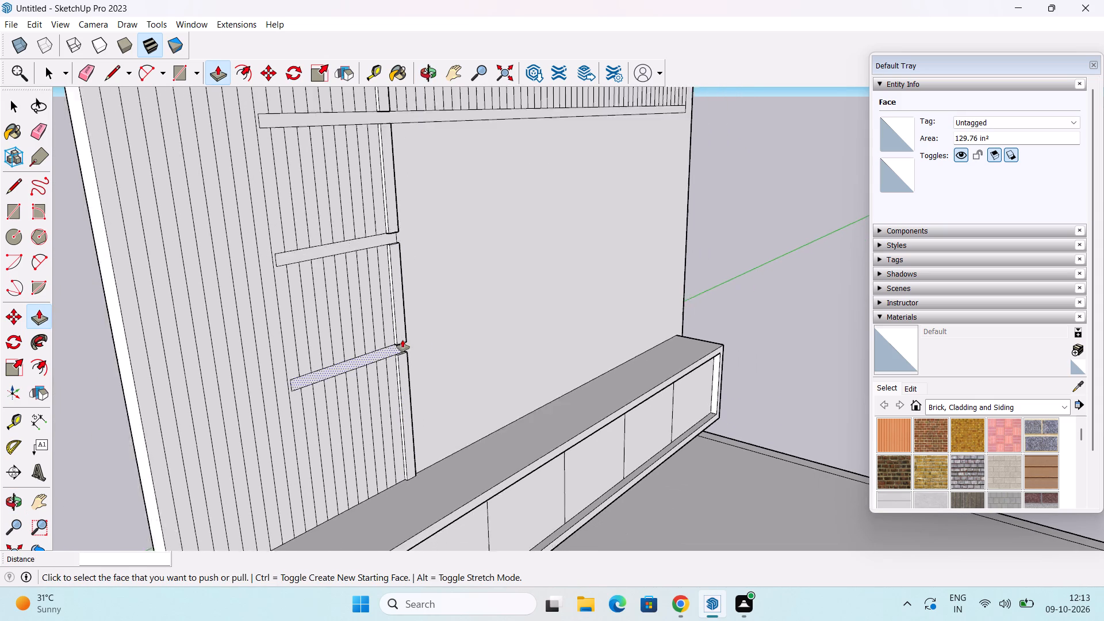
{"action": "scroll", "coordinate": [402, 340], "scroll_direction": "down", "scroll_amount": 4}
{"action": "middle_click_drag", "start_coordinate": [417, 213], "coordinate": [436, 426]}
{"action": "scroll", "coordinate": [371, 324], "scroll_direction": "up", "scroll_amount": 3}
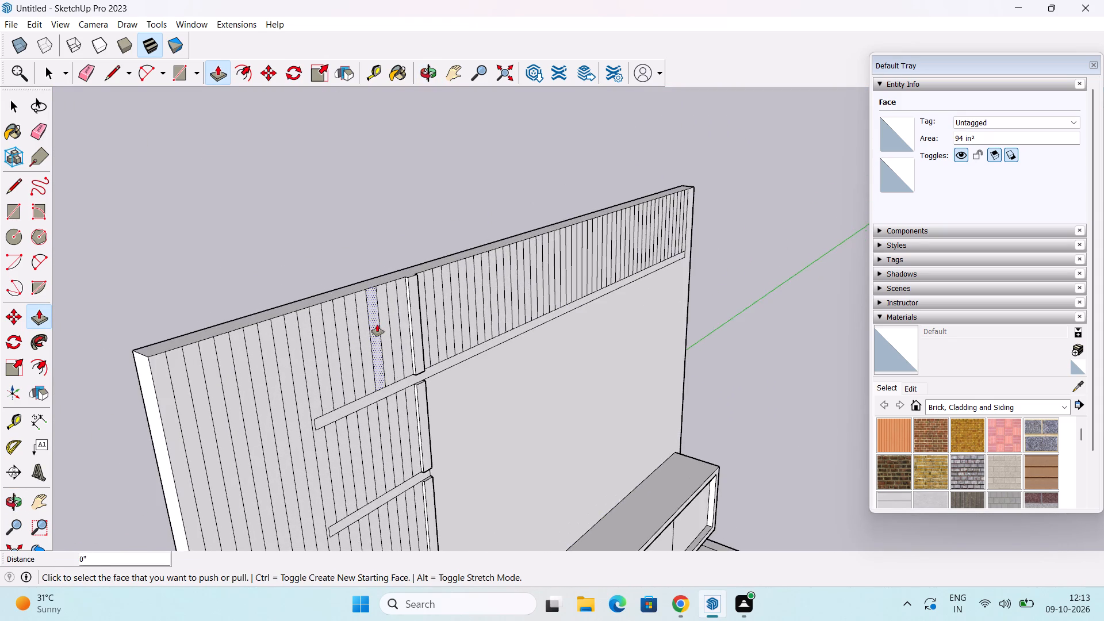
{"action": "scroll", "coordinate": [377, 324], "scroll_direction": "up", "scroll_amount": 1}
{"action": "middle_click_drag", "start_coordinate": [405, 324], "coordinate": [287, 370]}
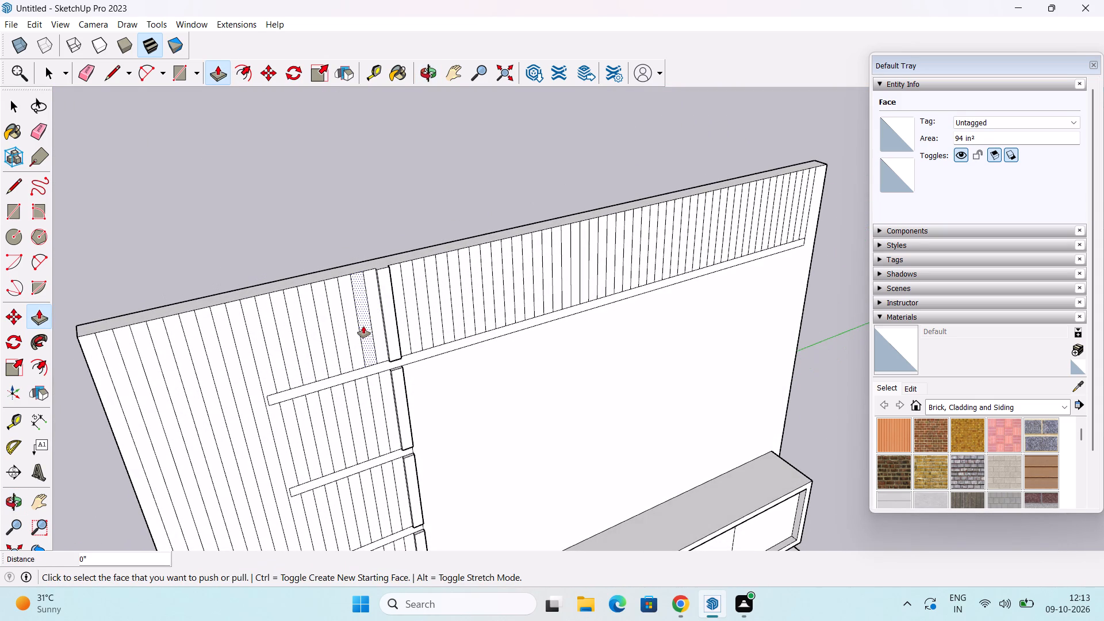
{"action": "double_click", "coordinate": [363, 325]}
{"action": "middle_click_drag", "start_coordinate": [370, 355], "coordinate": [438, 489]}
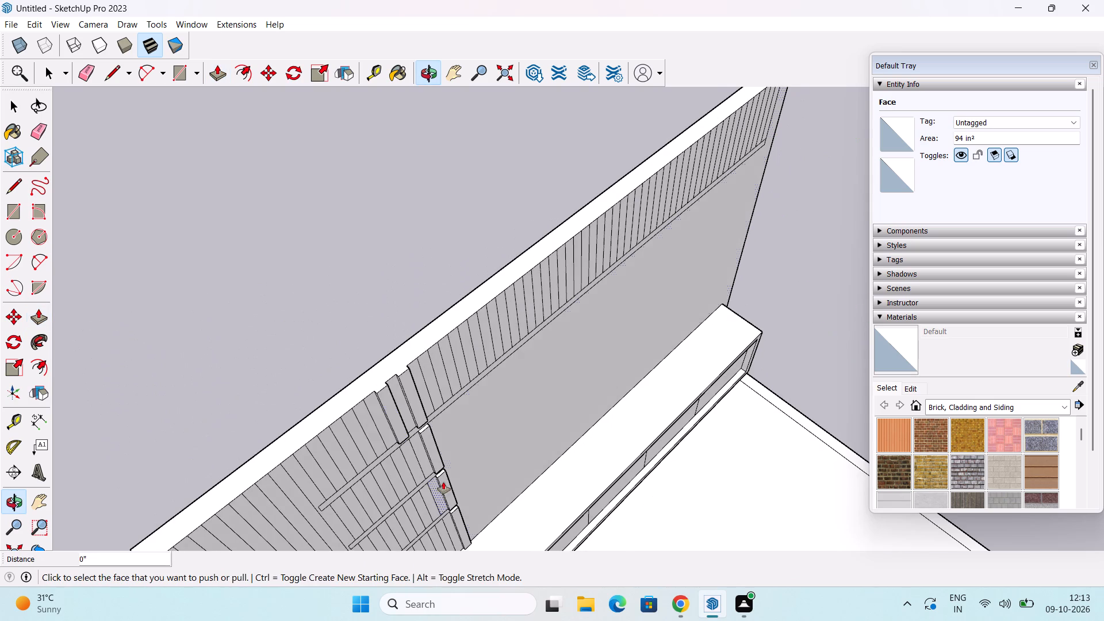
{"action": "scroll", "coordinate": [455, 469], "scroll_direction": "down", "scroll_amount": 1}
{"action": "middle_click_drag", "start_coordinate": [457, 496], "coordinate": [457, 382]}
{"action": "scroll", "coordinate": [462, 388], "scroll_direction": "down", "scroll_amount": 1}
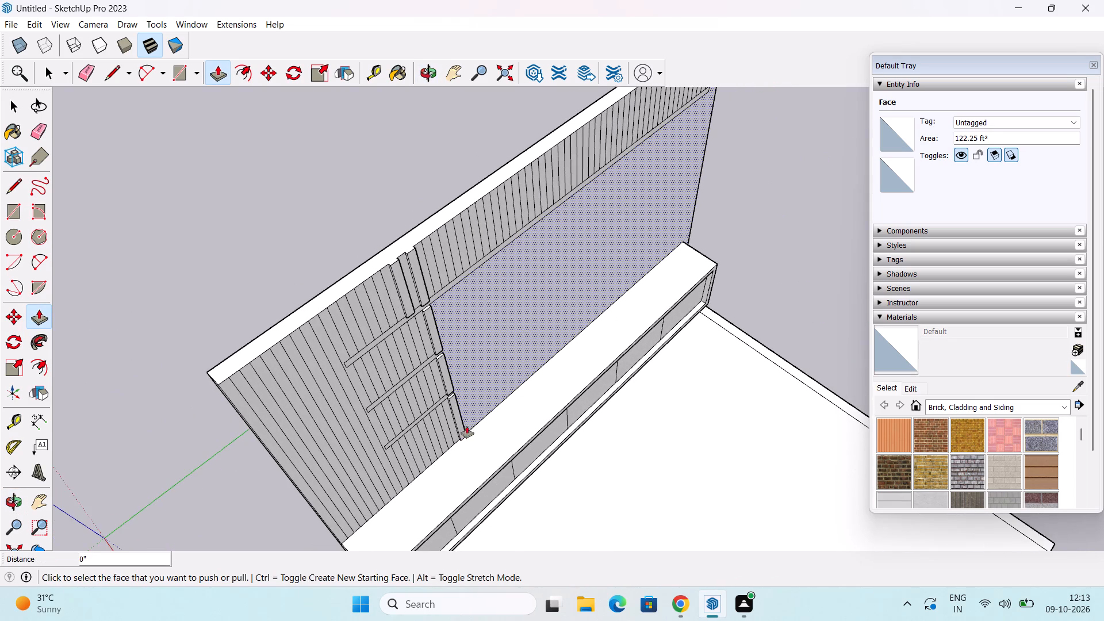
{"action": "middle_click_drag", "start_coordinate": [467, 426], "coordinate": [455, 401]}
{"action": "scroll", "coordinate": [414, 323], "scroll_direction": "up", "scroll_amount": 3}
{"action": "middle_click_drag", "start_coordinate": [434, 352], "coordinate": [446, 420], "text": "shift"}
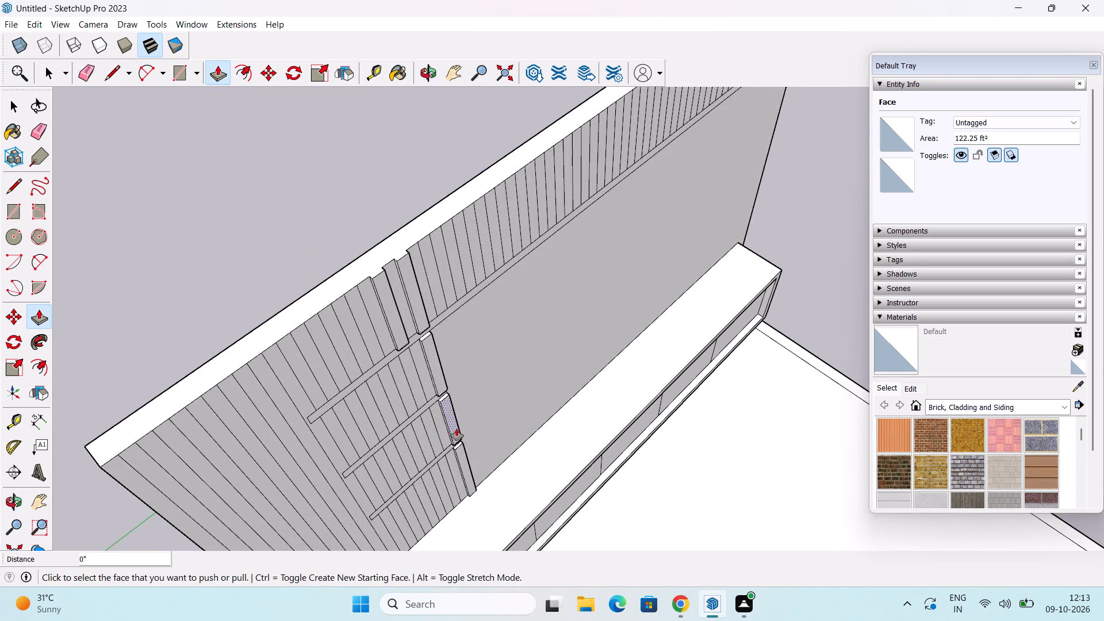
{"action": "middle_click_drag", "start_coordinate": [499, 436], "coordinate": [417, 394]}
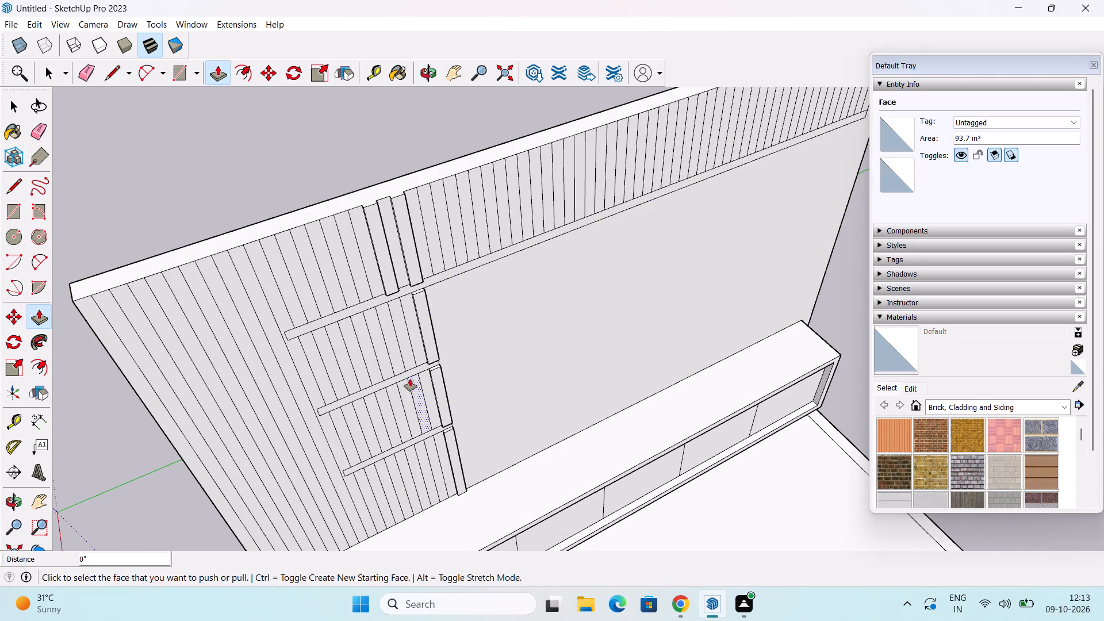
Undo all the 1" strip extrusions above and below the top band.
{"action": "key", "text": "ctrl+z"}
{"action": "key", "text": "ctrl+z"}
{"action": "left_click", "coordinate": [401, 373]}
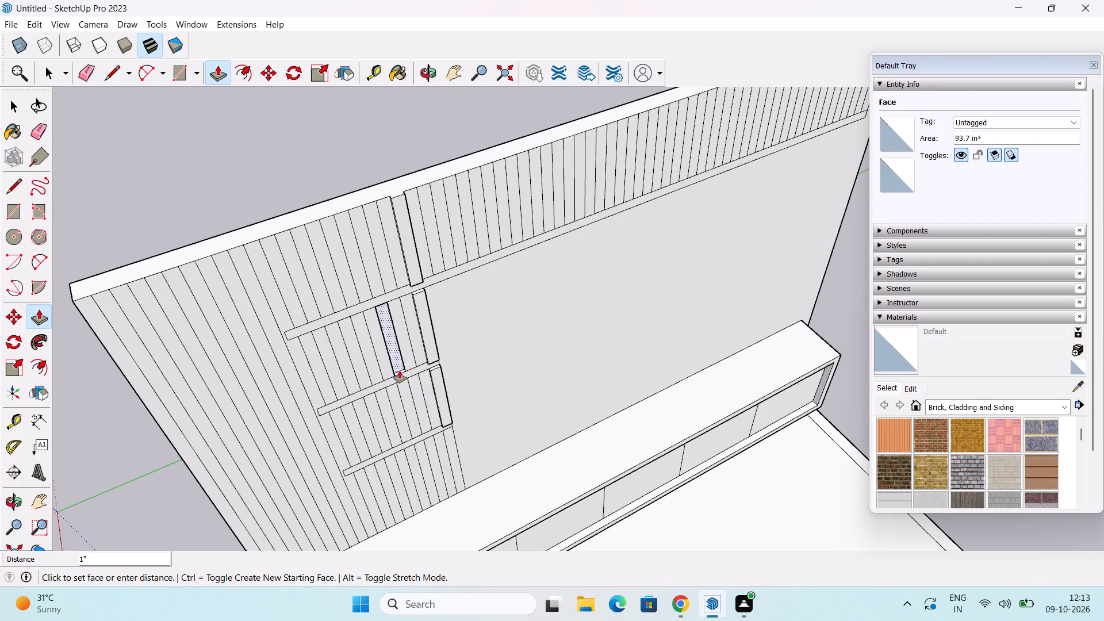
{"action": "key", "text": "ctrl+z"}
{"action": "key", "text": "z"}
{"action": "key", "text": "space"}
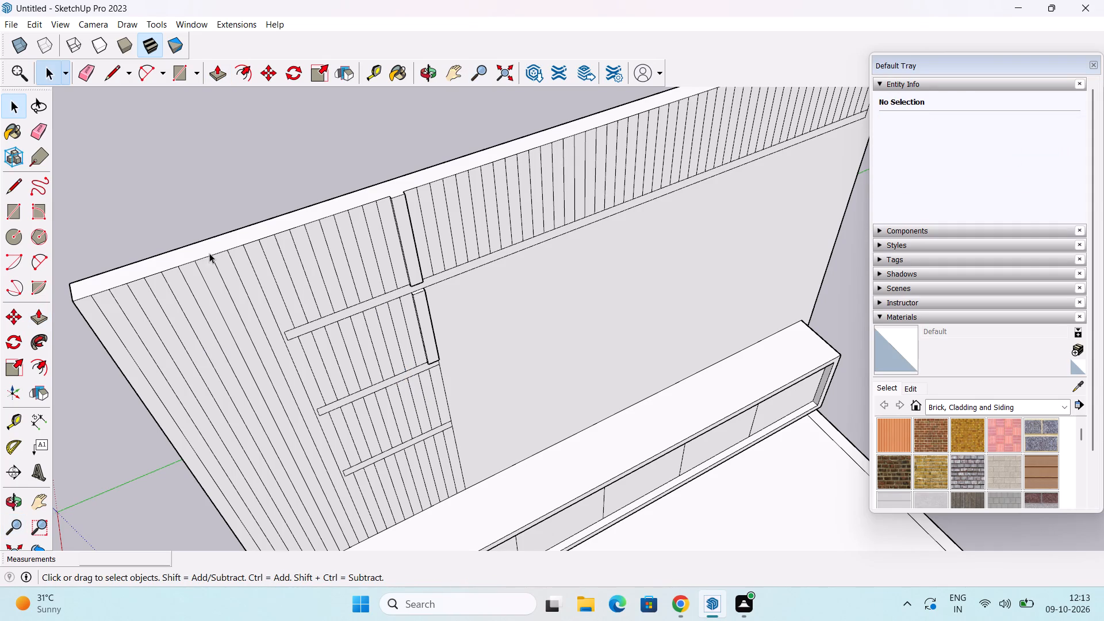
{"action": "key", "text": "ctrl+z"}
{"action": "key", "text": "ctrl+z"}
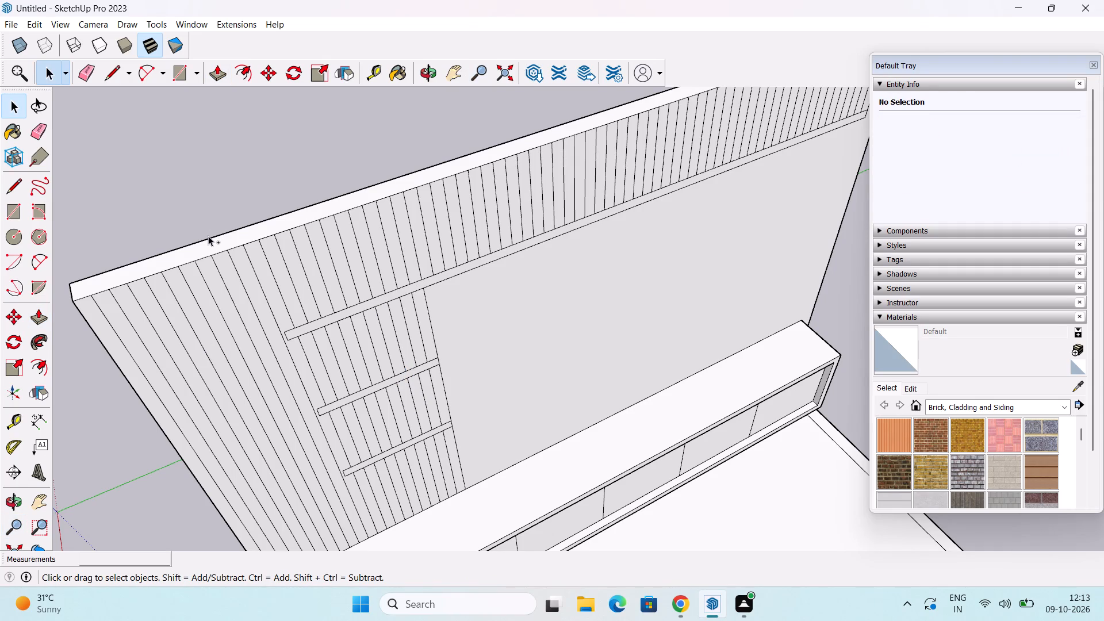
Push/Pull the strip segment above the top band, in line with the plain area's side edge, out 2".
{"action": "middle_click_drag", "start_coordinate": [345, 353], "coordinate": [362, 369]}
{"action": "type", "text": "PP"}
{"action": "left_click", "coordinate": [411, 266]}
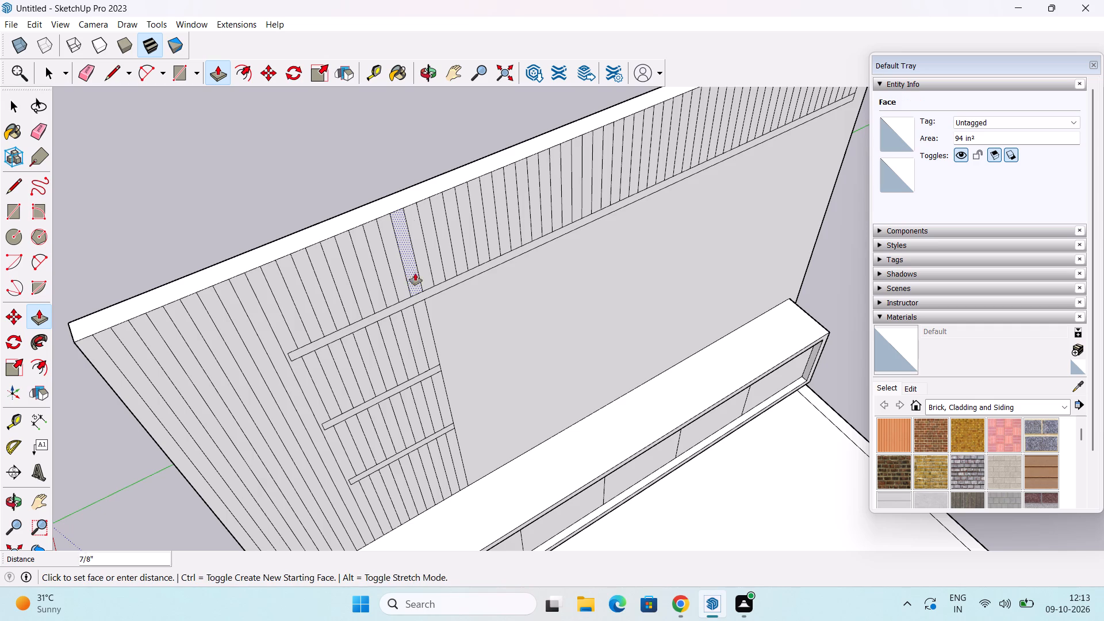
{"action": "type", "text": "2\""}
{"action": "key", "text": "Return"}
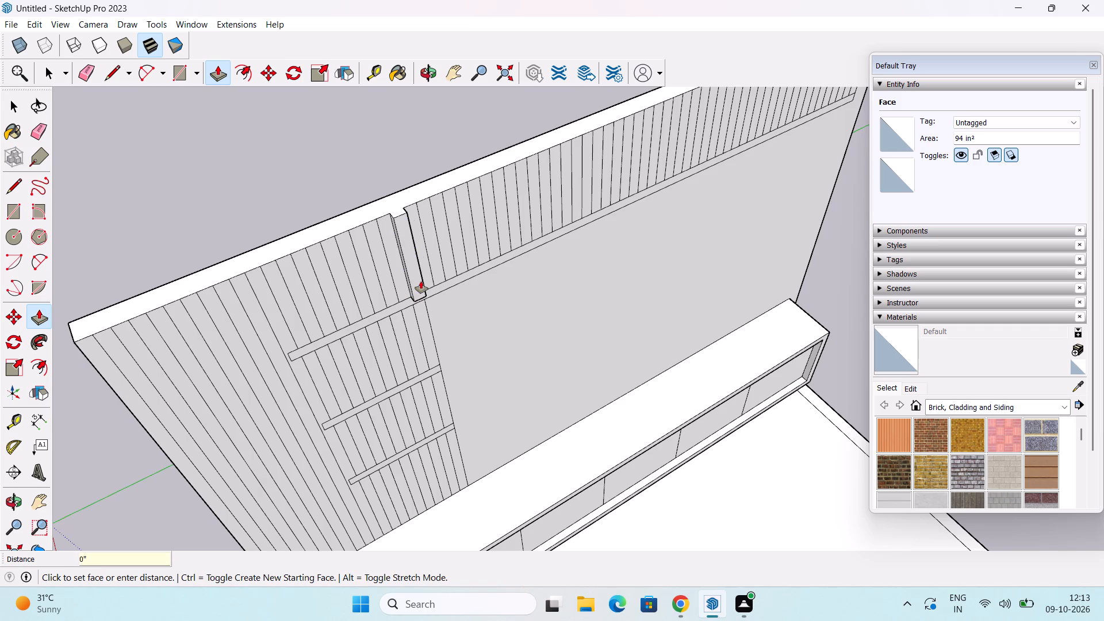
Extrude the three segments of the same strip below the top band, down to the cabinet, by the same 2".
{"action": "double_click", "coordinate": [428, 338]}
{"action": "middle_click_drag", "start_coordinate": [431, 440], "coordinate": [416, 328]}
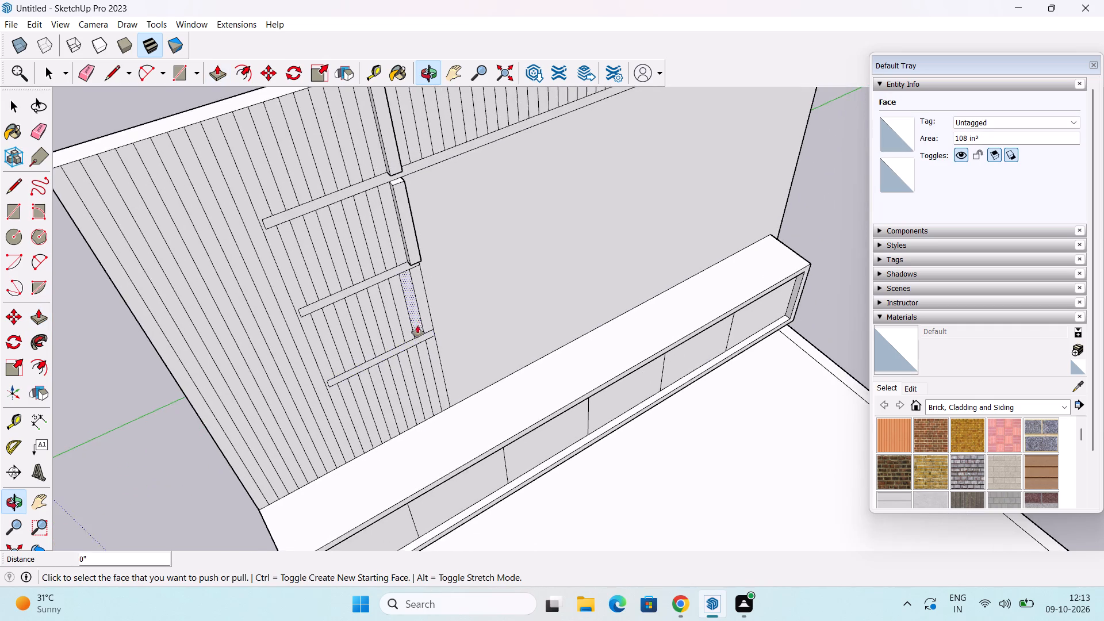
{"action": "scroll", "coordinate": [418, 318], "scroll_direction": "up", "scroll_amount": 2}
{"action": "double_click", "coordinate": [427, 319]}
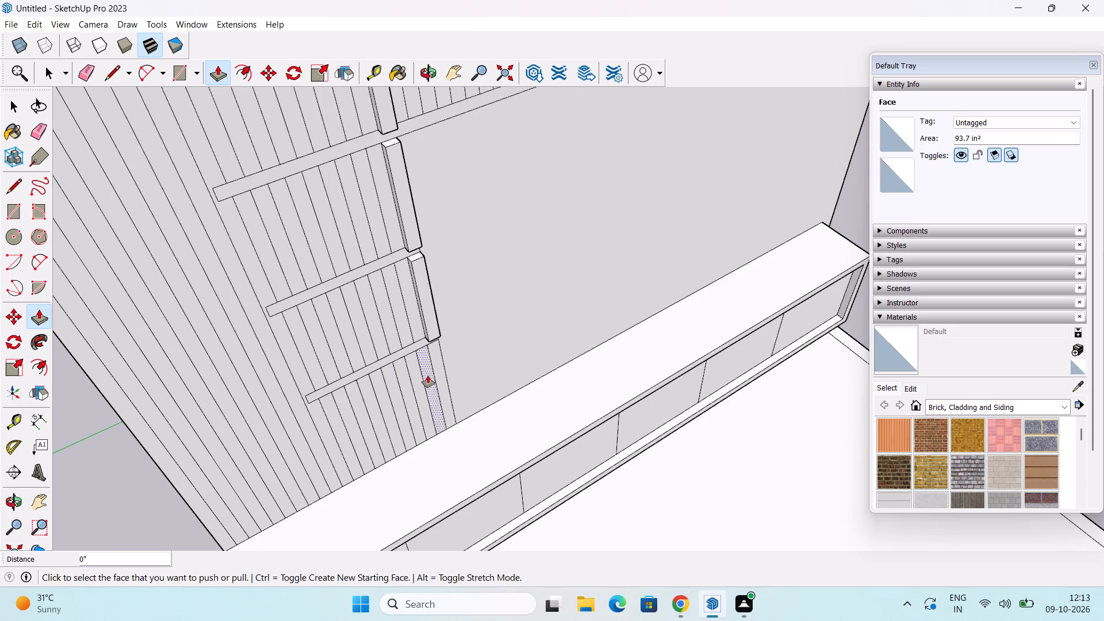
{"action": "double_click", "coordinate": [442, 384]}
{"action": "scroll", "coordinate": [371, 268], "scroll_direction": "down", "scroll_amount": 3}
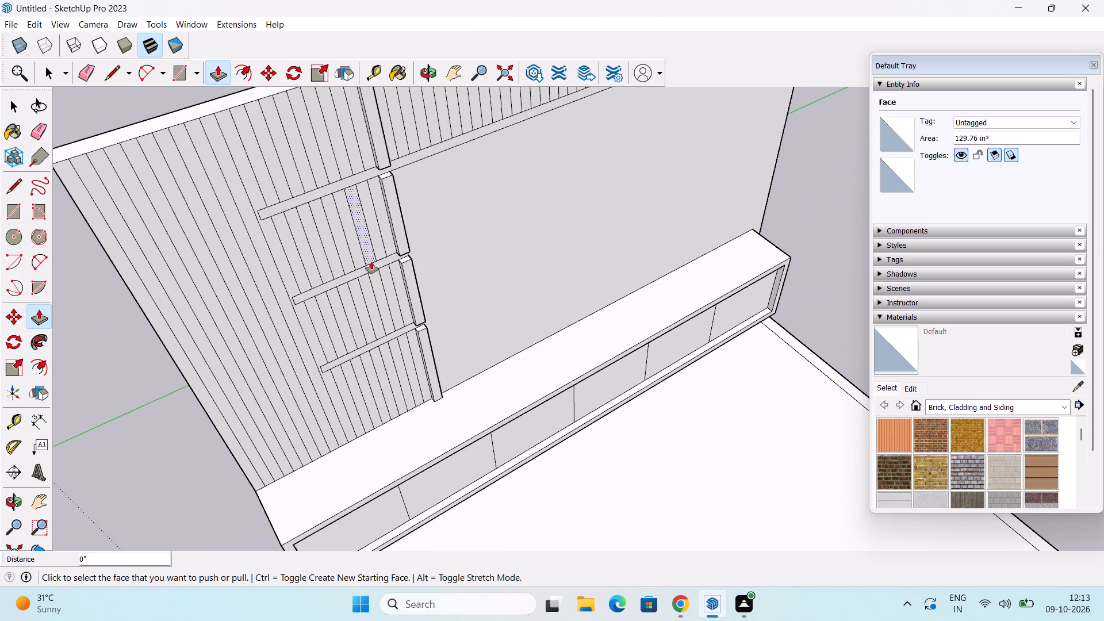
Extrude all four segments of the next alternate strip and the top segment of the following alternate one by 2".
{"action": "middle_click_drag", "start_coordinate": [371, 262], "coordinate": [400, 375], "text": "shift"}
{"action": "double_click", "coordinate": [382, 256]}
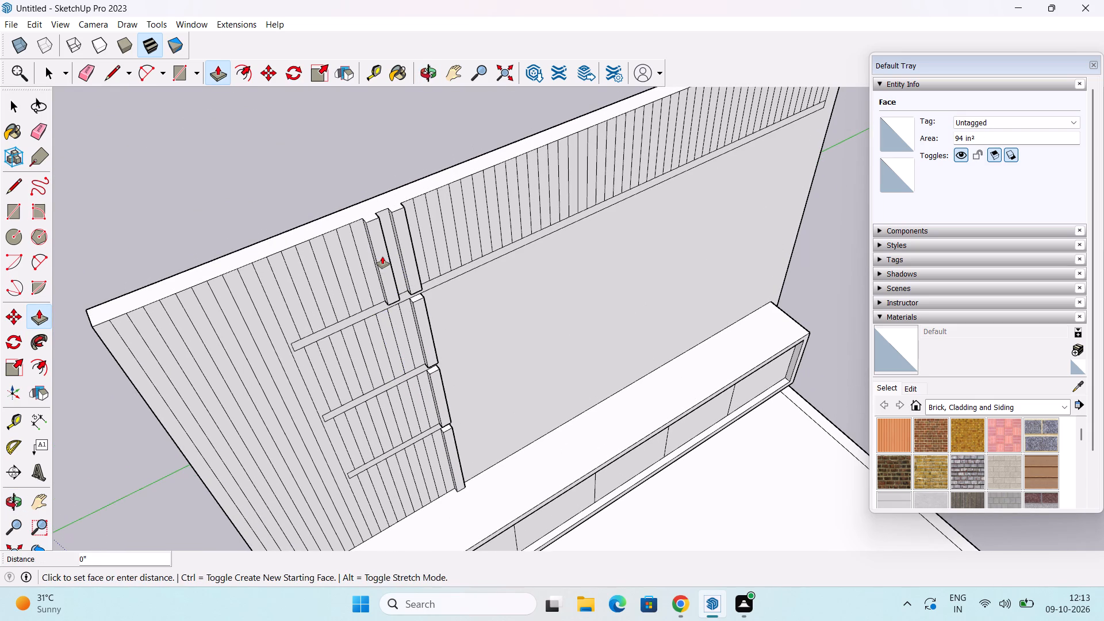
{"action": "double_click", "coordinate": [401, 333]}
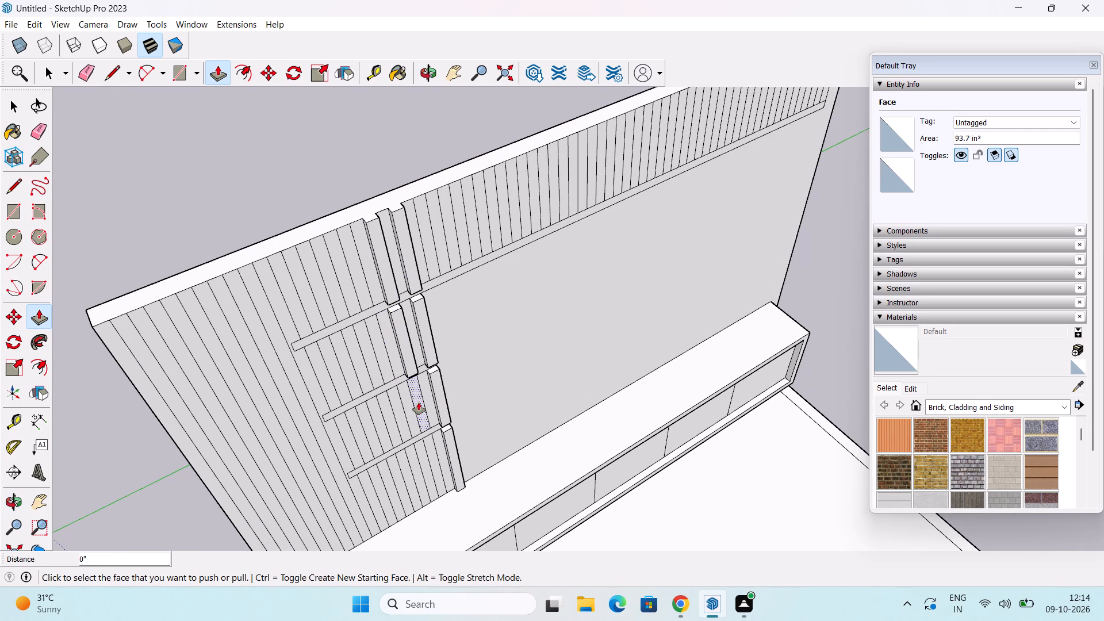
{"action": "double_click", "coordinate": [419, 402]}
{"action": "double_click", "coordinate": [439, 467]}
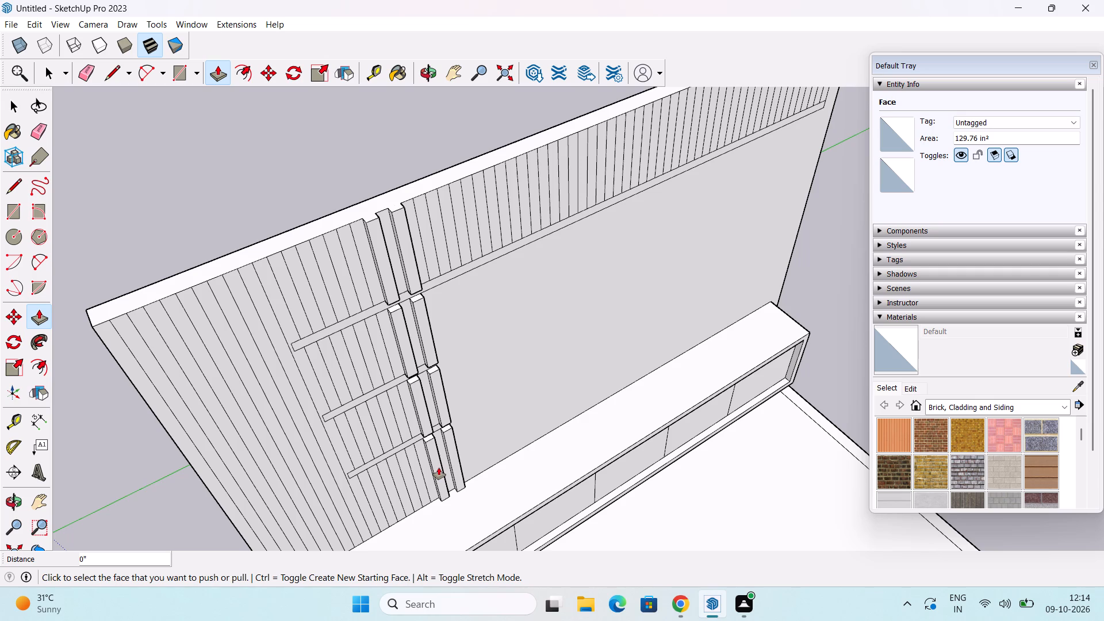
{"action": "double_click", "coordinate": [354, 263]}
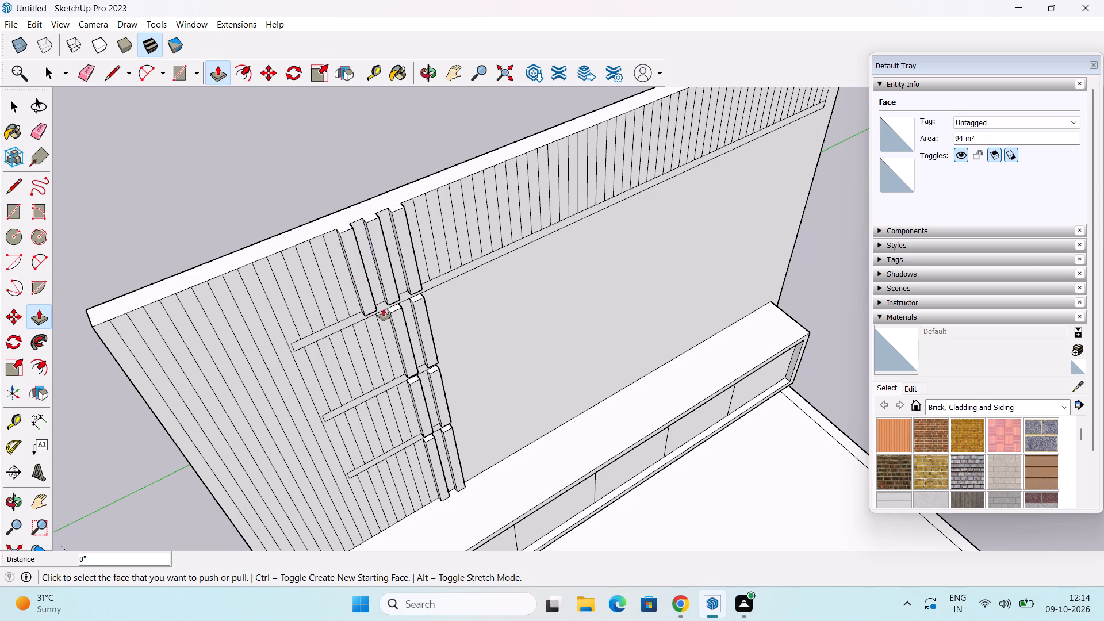
Examine the raised strips and band extensions on the whole wall from several angles.
{"action": "scroll", "coordinate": [384, 315], "scroll_direction": "down", "scroll_amount": 7}
{"action": "middle_click_drag", "start_coordinate": [431, 421], "coordinate": [322, 246]}
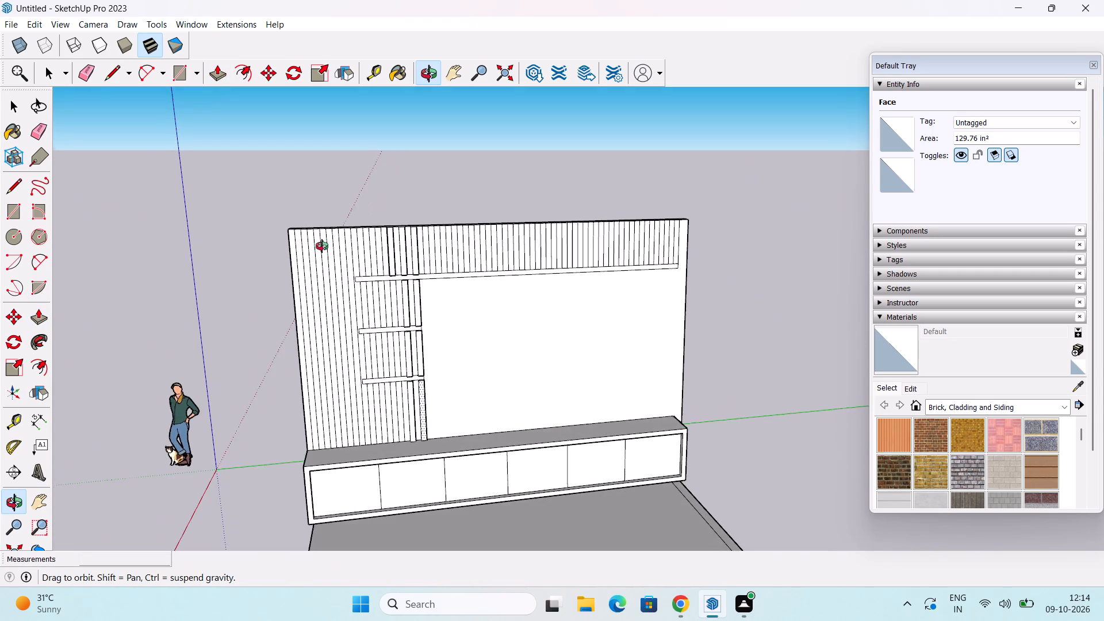
{"action": "middle_click_drag", "start_coordinate": [322, 246], "coordinate": [427, 344]}
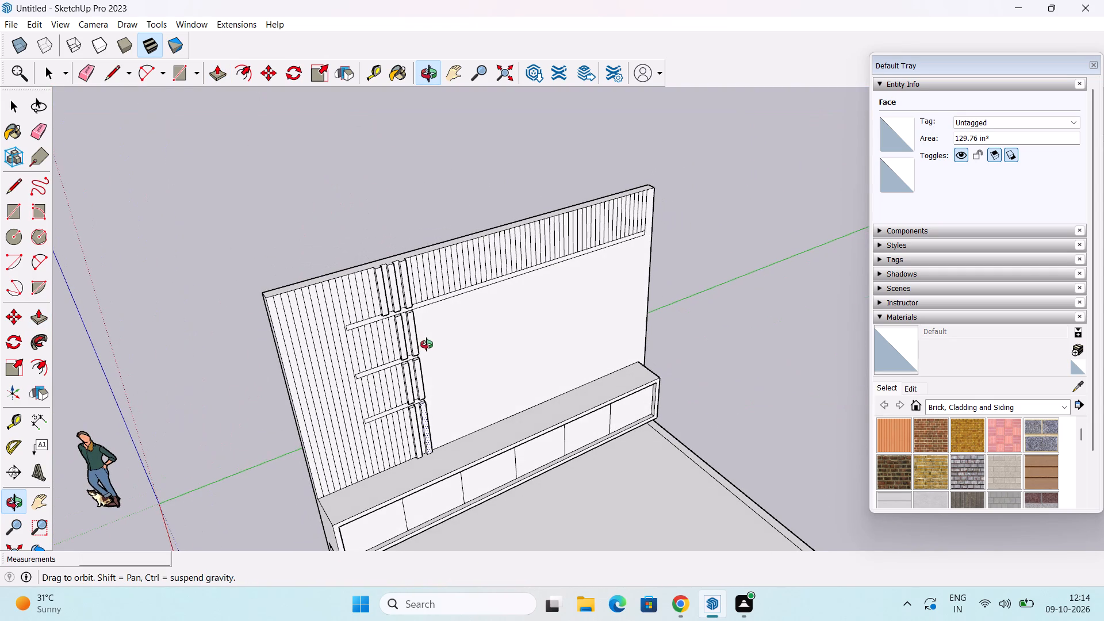
{"action": "middle_click_drag", "start_coordinate": [427, 344], "coordinate": [382, 284]}
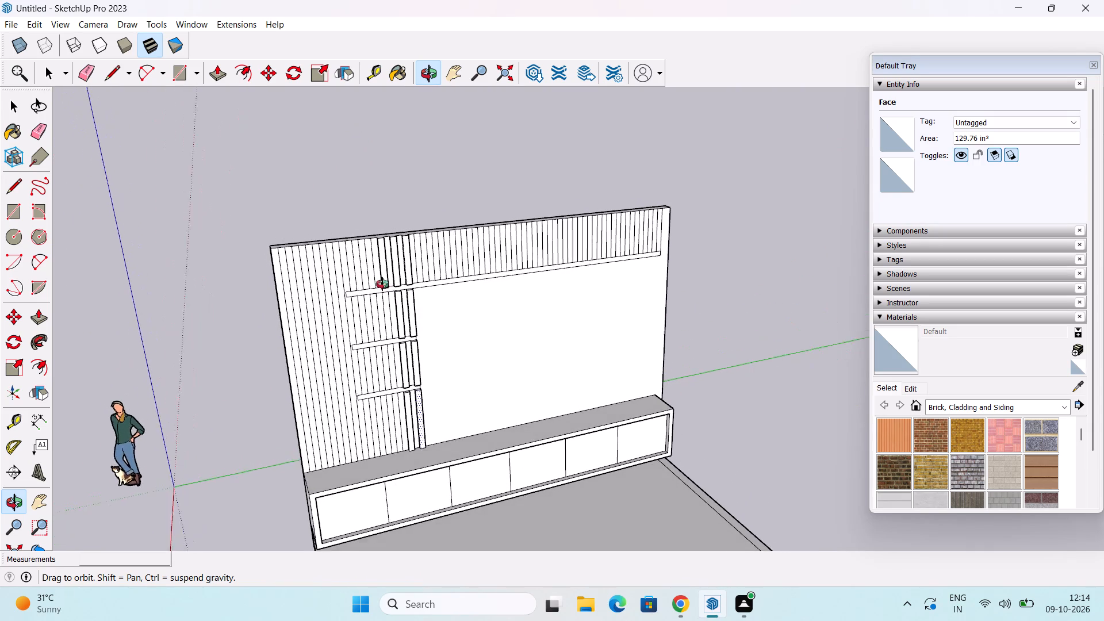
{"action": "middle_click_drag", "start_coordinate": [382, 284], "coordinate": [343, 281]}
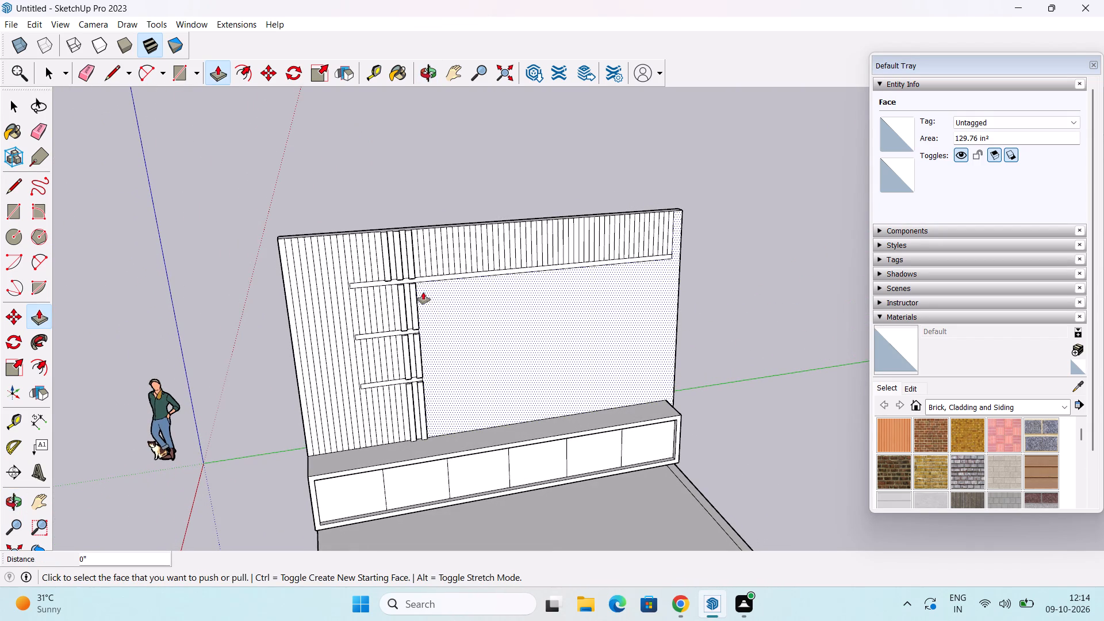
{"action": "scroll", "coordinate": [440, 312], "scroll_direction": "down", "scroll_amount": 1}
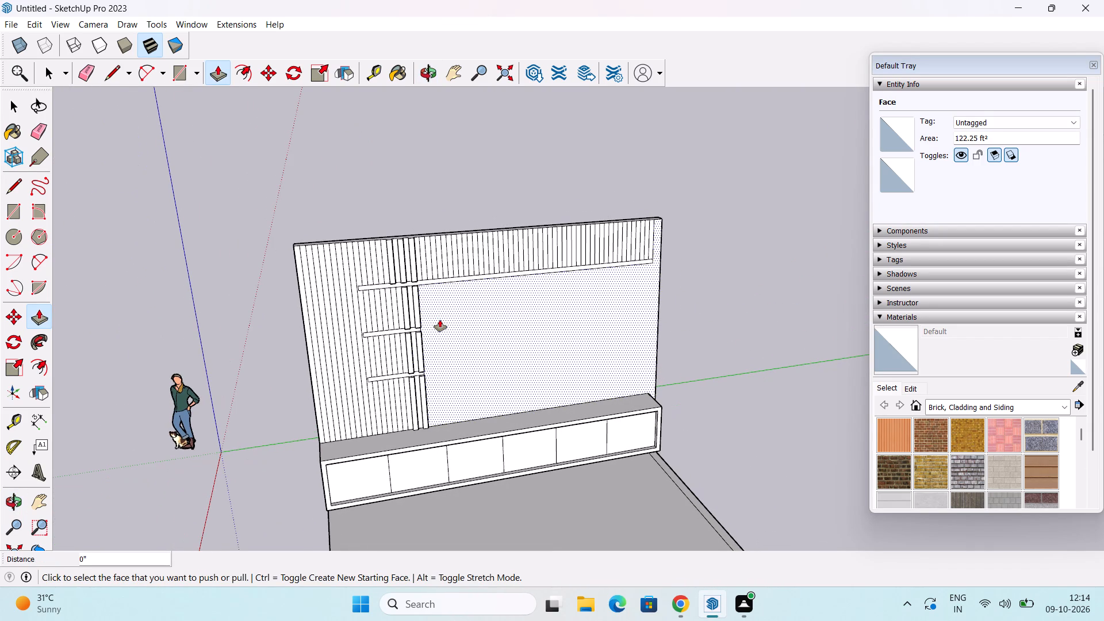
{"action": "middle_click_drag", "start_coordinate": [440, 320], "coordinate": [446, 358], "text": "shift"}
{"action": "key", "text": "space"}
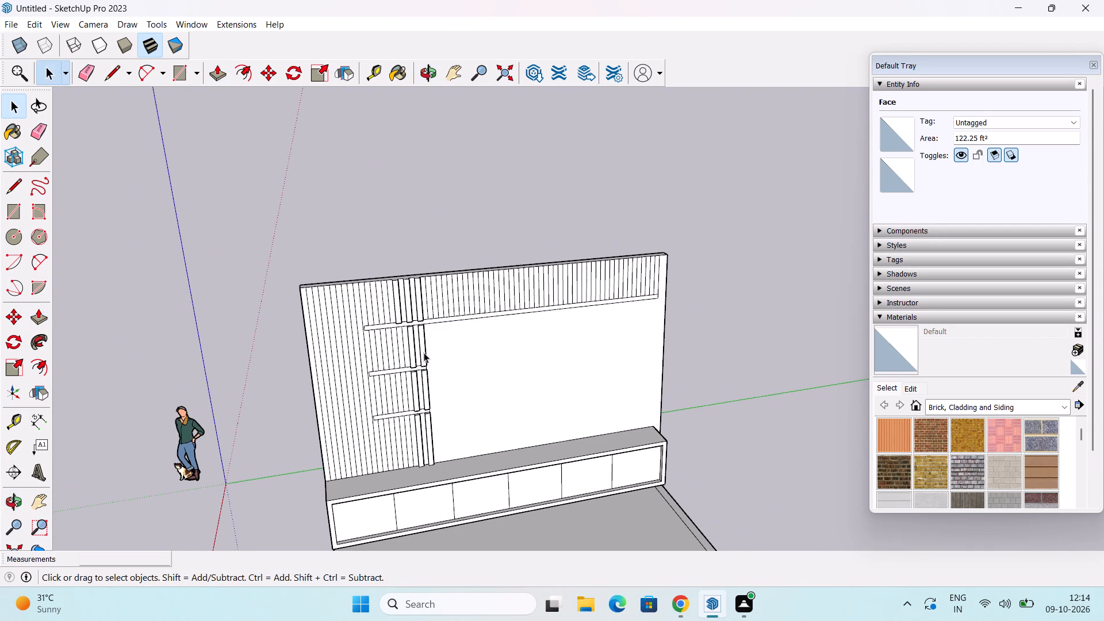
Undo the raised strips and the two copied band extensions below the top band.
{"action": "key", "text": "ctrl+z"}
{"action": "key", "text": "ctrl+z"}
{"action": "key", "text": "ctrl+z"}
{"action": "key", "text": "ctrl+z"}
{"action": "key", "text": "ctrl+z"}
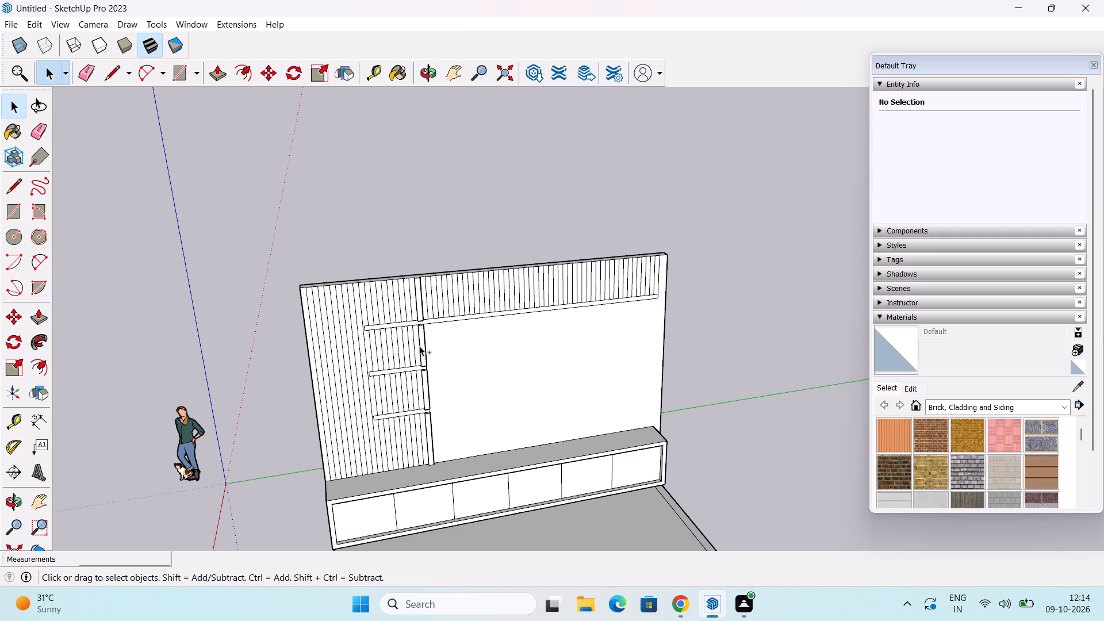
{"action": "key", "text": "ctrl+z"}
{"action": "key", "text": "ctrl+z"}
{"action": "key", "text": "ctrl+z"}
{"action": "key", "text": "ctrl+z"}
{"action": "key", "text": "ctrl+z"}
{"action": "key", "text": "ctrl+z"}
{"action": "key", "text": "ctrl+z"}
{"action": "key", "text": "ctrl+z"}
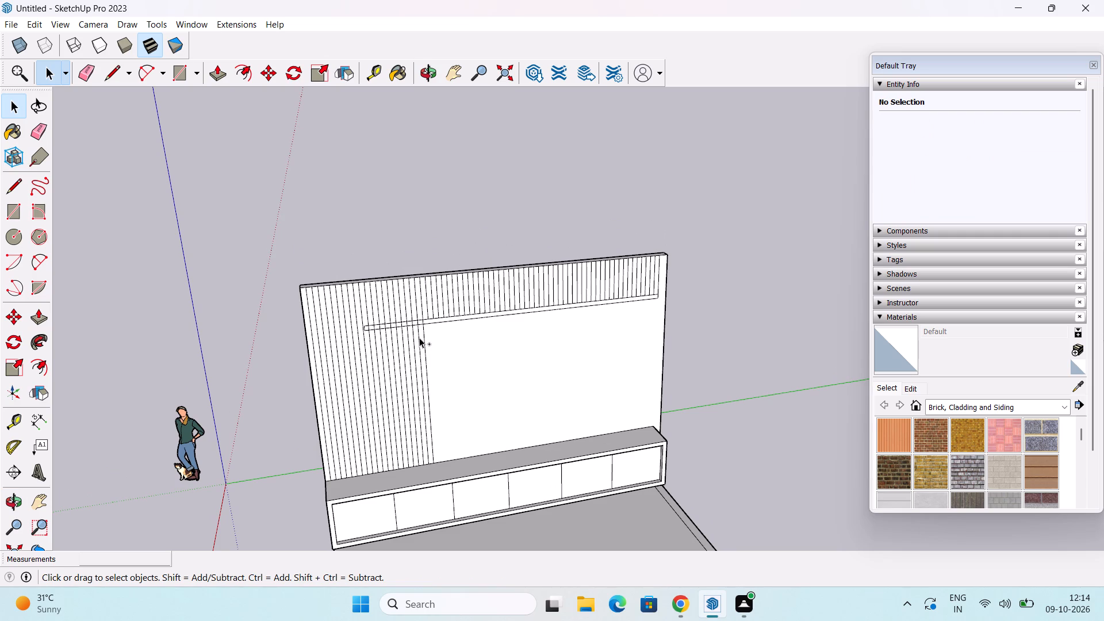
Undo the top band with its extension, the plain area and the wall's vertical strip lines.
{"action": "key", "text": "ctrl+z"}
{"action": "key", "text": "ctrl+z"}
{"action": "key", "text": "ctrl+z"}
{"action": "key", "text": "ctrl+z"}
{"action": "key", "text": "ctrl+z"}
{"action": "key", "text": "ctrl+z"}
{"action": "key", "text": "ctrl+z"}
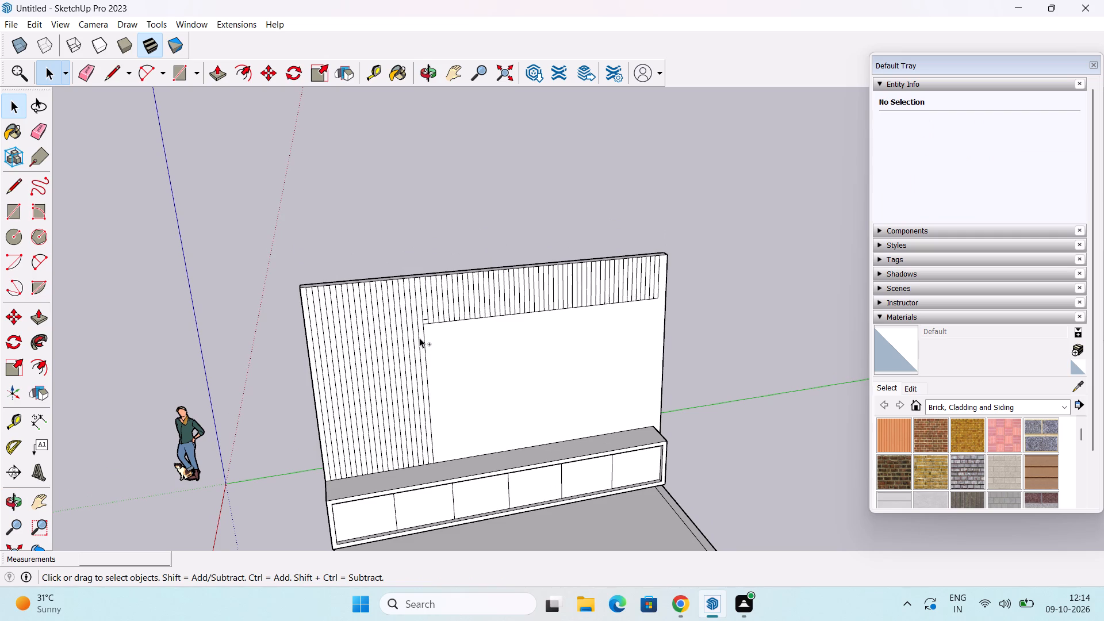
{"action": "key", "text": "ctrl+z"}
{"action": "key", "text": "ctrl+z"}
{"action": "key", "text": "ctrl+z"}
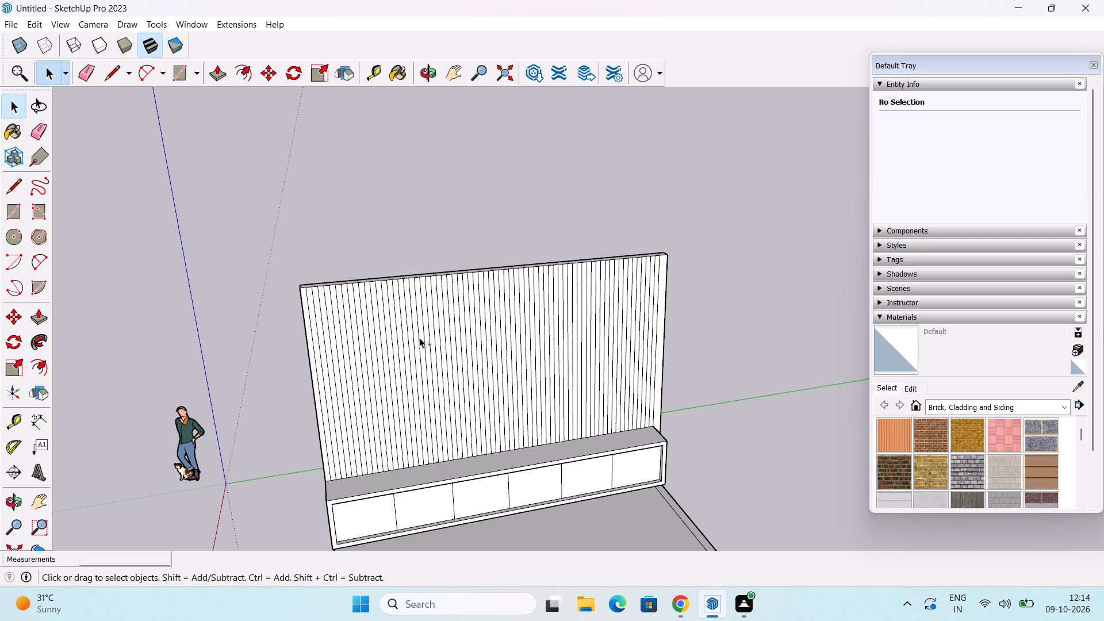
{"action": "key", "text": "ctrl+z"}
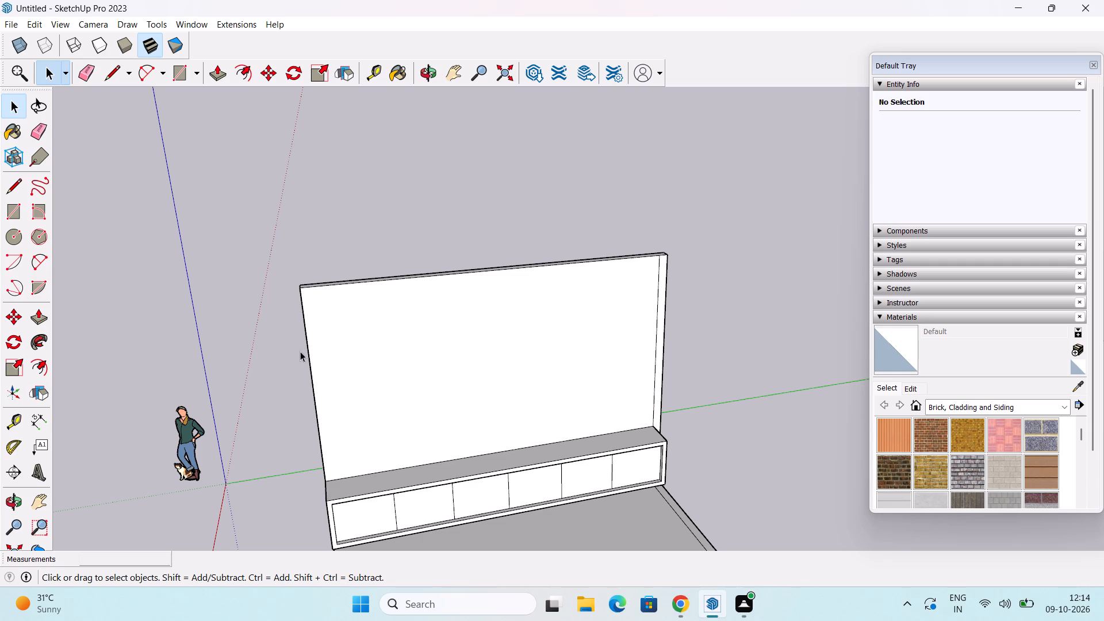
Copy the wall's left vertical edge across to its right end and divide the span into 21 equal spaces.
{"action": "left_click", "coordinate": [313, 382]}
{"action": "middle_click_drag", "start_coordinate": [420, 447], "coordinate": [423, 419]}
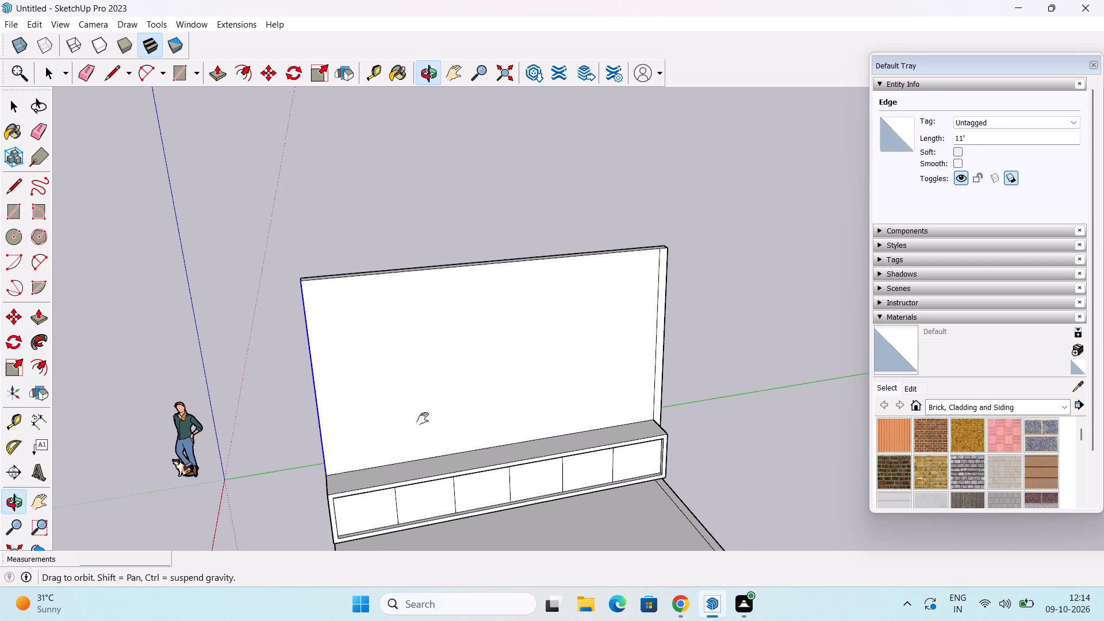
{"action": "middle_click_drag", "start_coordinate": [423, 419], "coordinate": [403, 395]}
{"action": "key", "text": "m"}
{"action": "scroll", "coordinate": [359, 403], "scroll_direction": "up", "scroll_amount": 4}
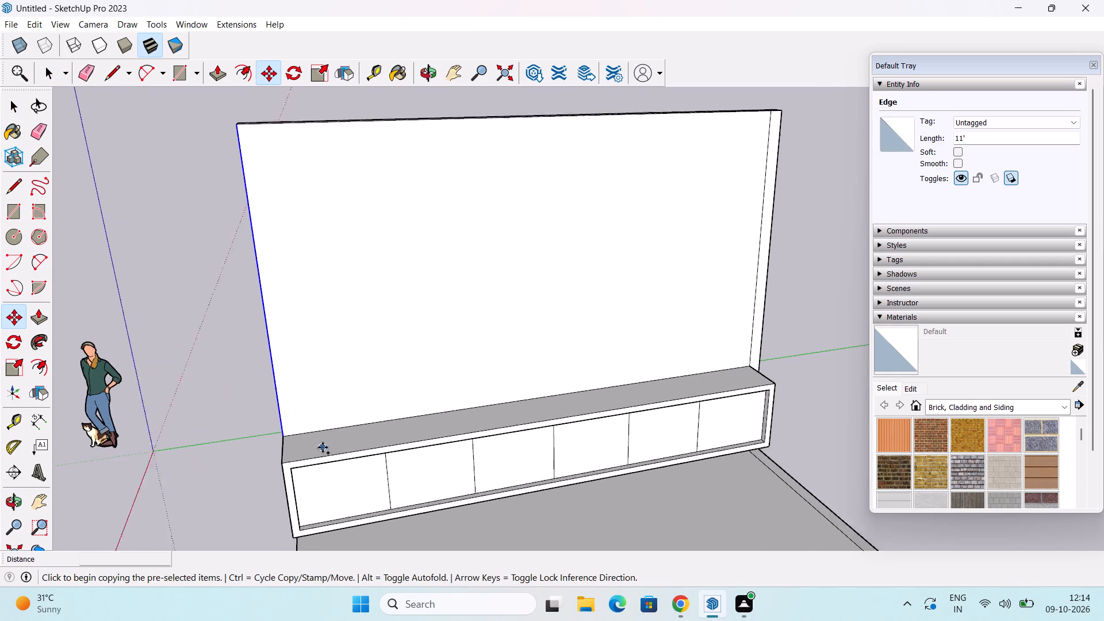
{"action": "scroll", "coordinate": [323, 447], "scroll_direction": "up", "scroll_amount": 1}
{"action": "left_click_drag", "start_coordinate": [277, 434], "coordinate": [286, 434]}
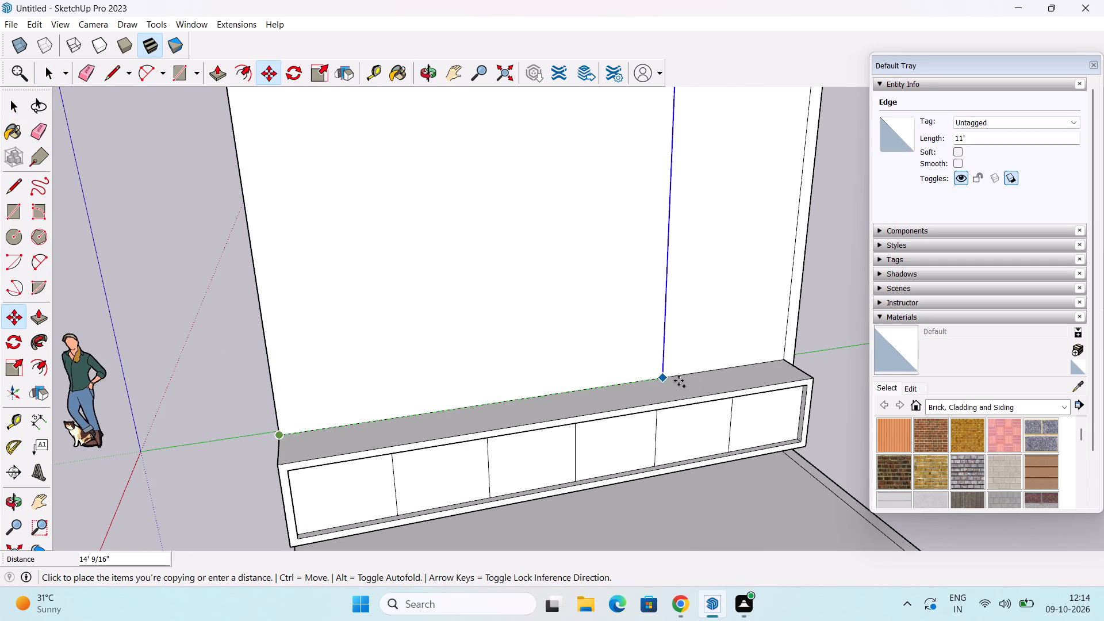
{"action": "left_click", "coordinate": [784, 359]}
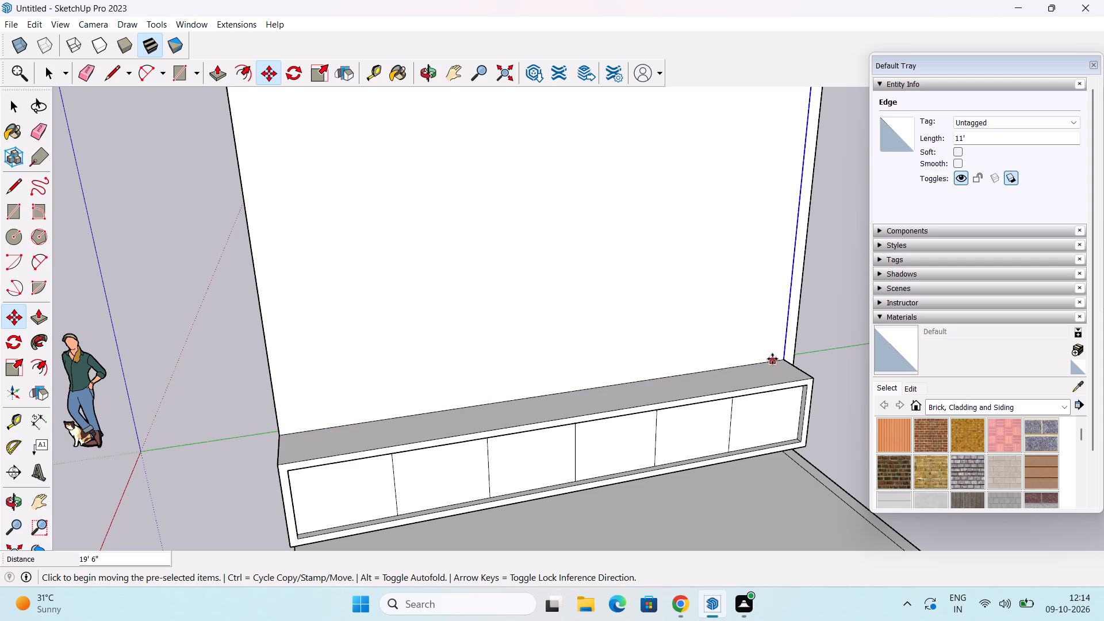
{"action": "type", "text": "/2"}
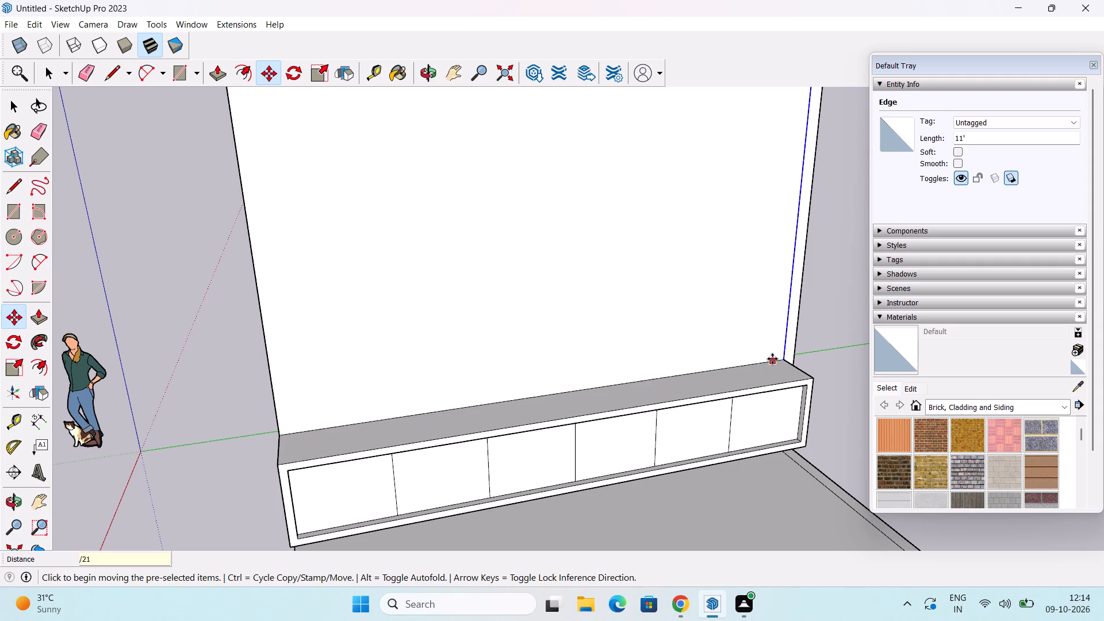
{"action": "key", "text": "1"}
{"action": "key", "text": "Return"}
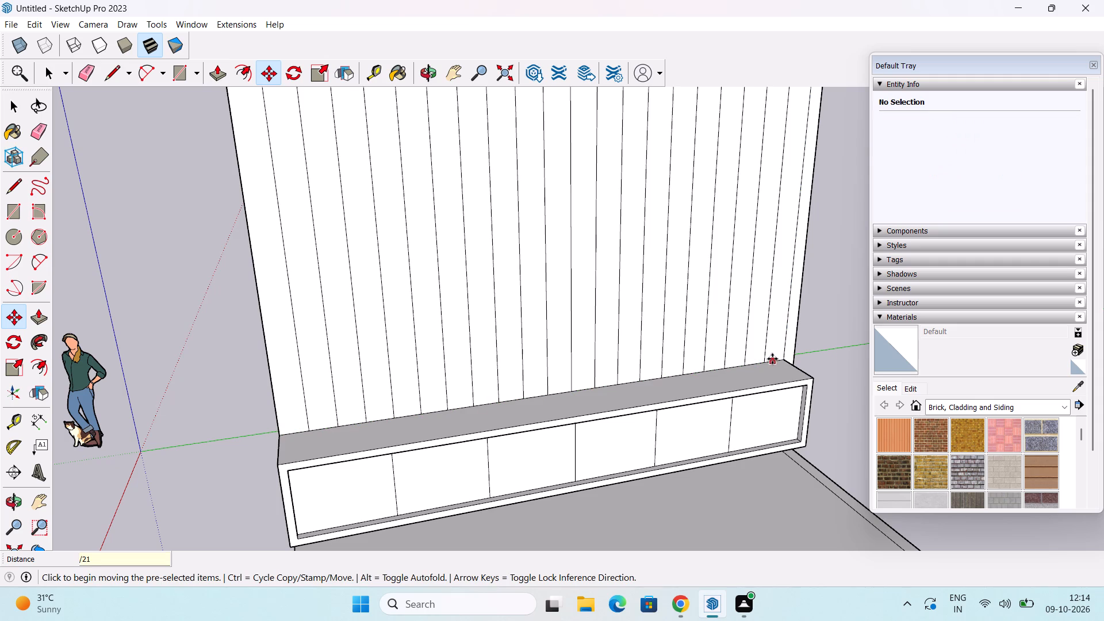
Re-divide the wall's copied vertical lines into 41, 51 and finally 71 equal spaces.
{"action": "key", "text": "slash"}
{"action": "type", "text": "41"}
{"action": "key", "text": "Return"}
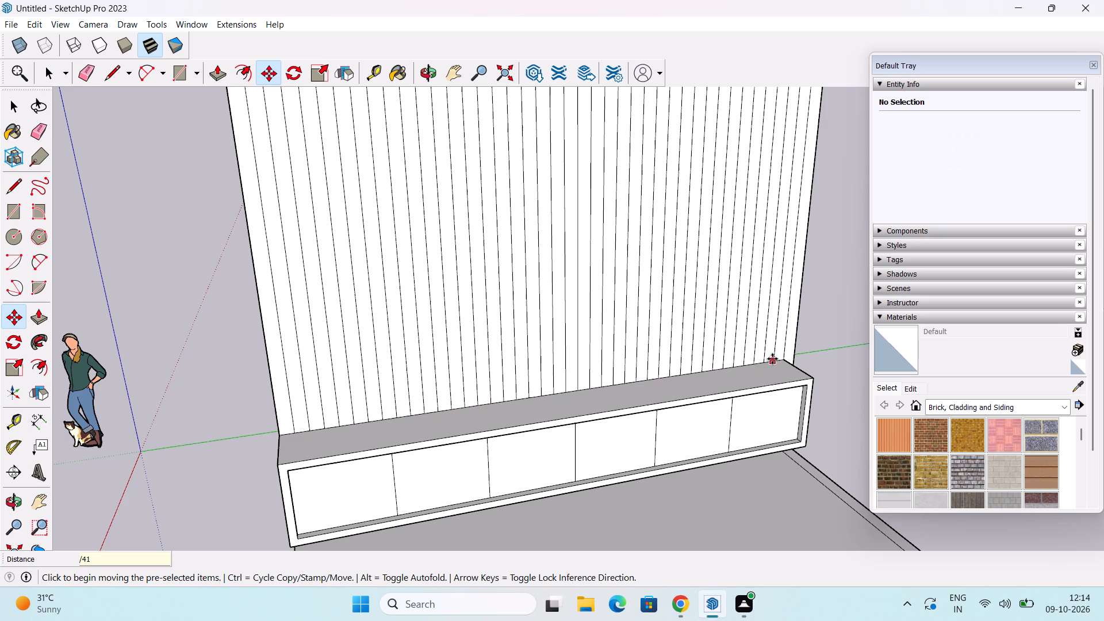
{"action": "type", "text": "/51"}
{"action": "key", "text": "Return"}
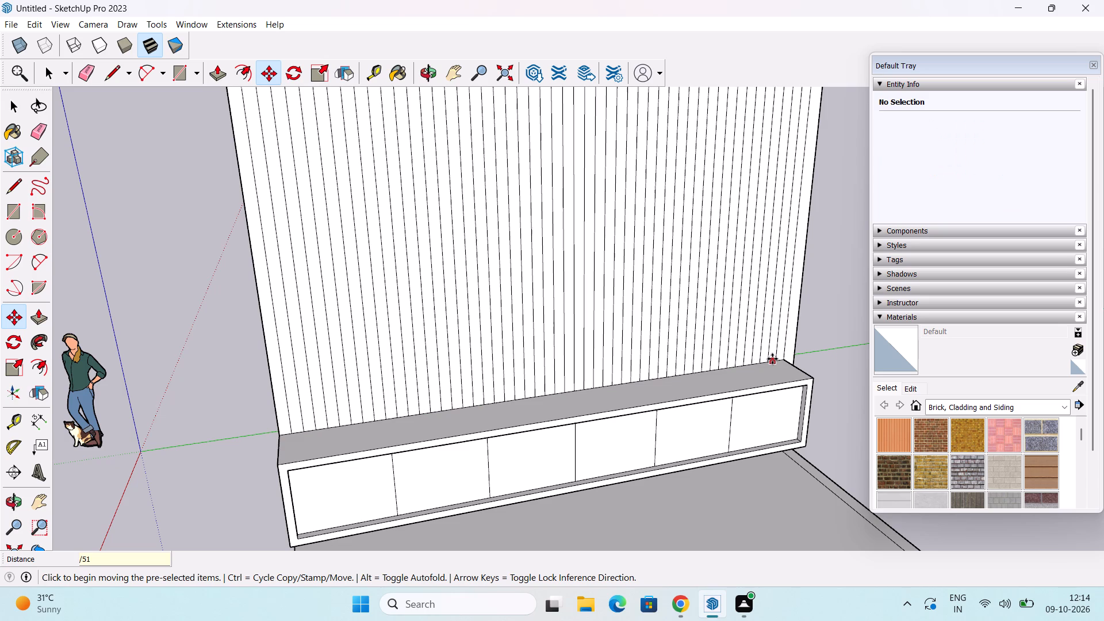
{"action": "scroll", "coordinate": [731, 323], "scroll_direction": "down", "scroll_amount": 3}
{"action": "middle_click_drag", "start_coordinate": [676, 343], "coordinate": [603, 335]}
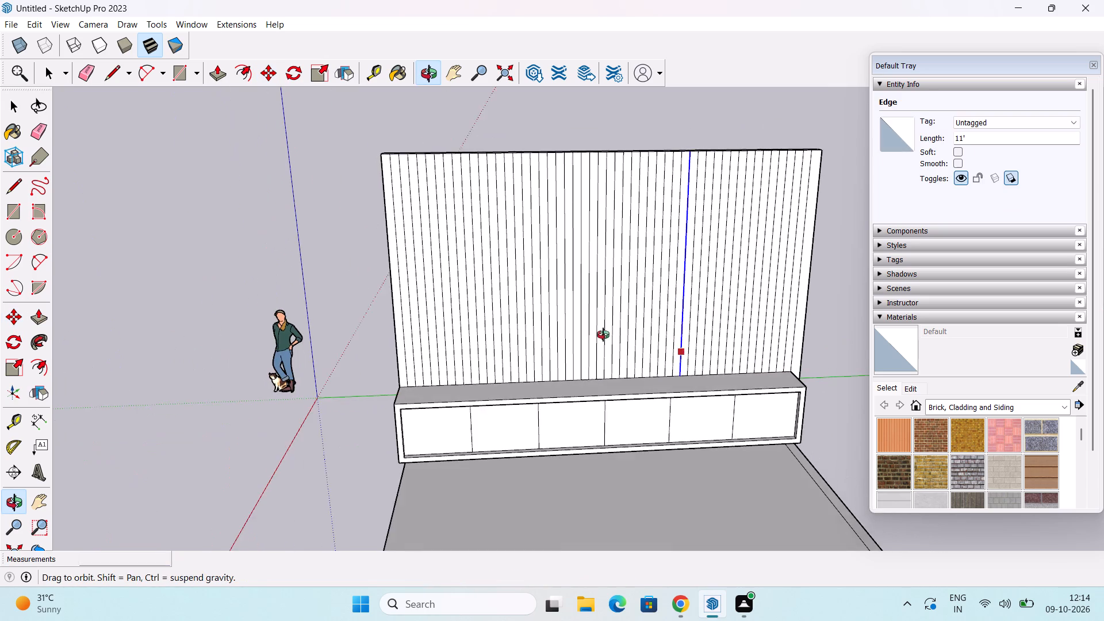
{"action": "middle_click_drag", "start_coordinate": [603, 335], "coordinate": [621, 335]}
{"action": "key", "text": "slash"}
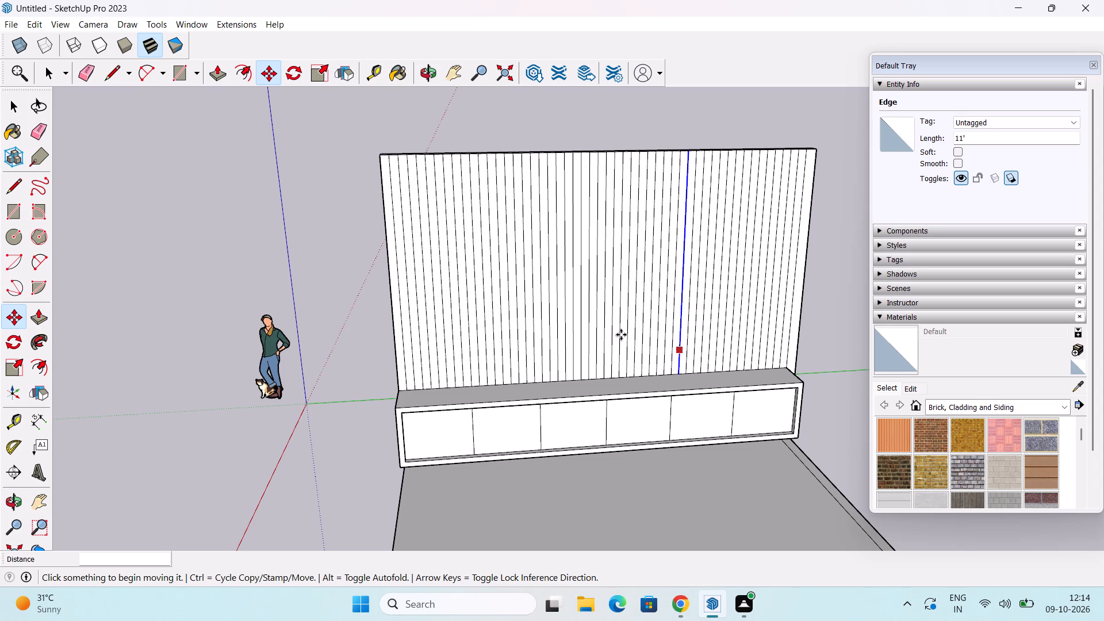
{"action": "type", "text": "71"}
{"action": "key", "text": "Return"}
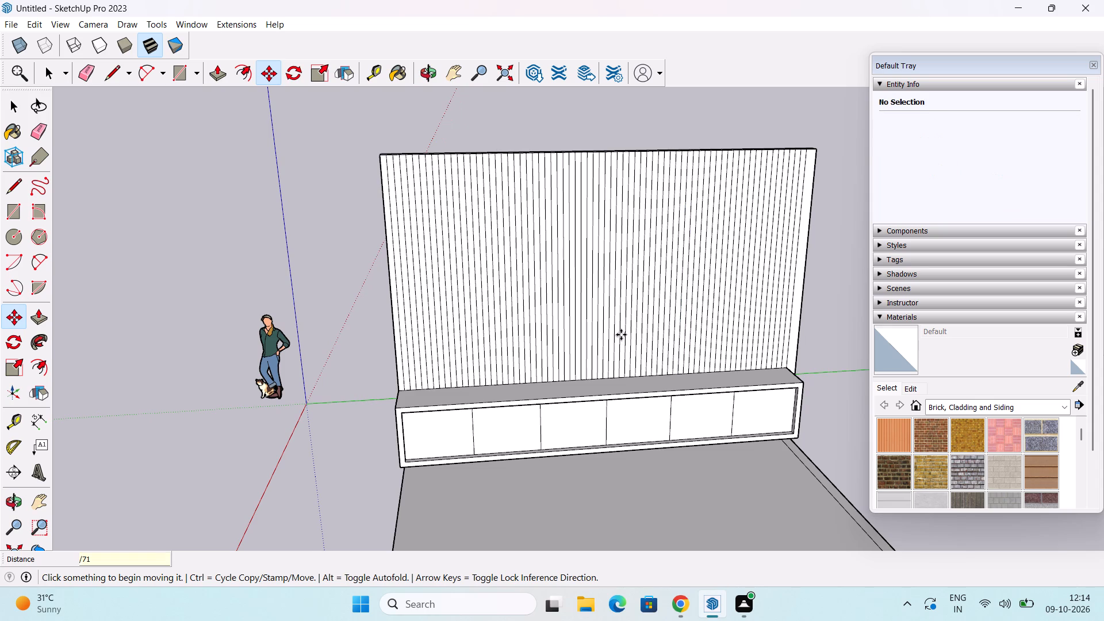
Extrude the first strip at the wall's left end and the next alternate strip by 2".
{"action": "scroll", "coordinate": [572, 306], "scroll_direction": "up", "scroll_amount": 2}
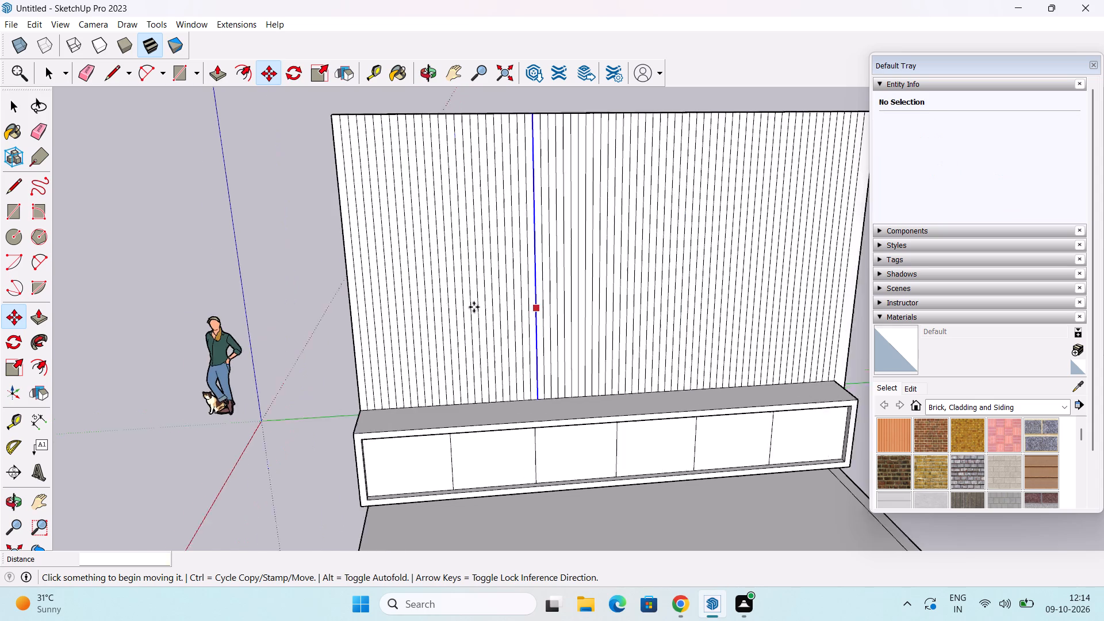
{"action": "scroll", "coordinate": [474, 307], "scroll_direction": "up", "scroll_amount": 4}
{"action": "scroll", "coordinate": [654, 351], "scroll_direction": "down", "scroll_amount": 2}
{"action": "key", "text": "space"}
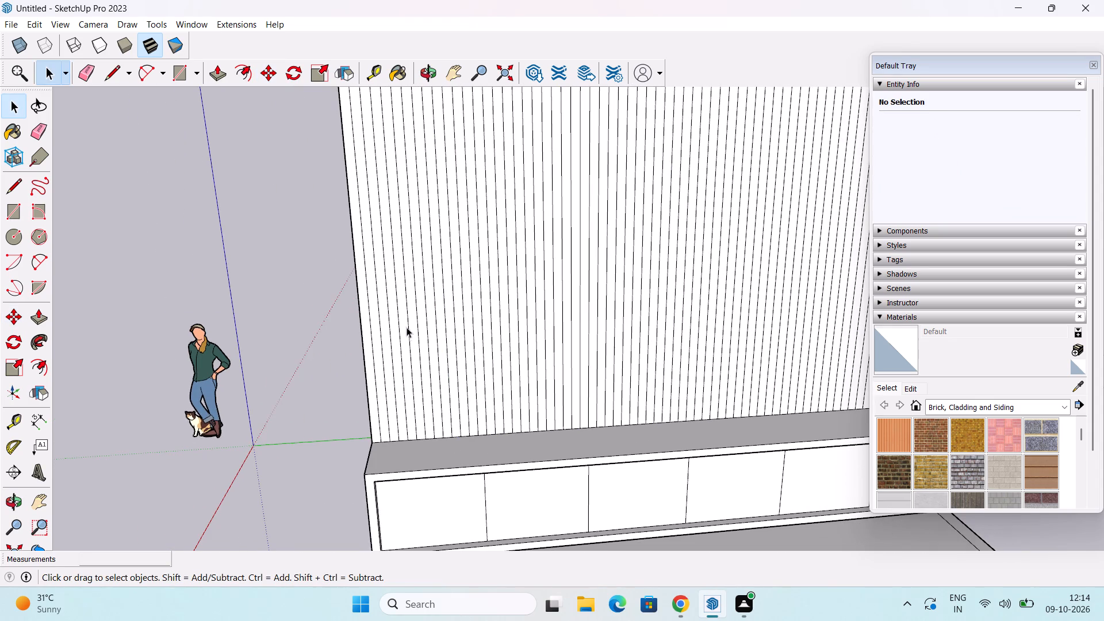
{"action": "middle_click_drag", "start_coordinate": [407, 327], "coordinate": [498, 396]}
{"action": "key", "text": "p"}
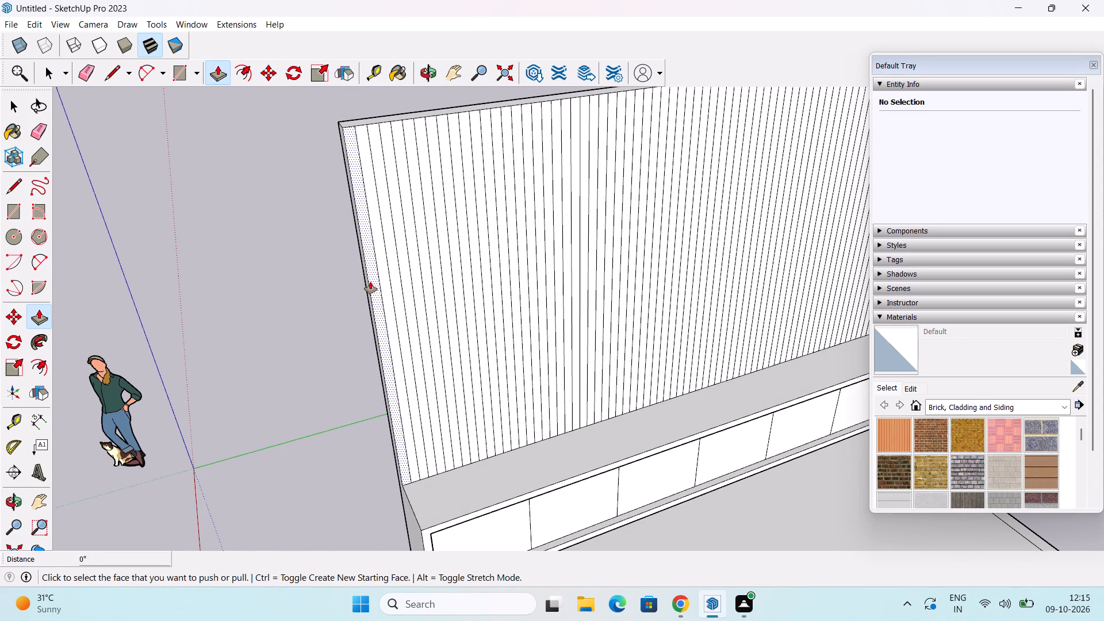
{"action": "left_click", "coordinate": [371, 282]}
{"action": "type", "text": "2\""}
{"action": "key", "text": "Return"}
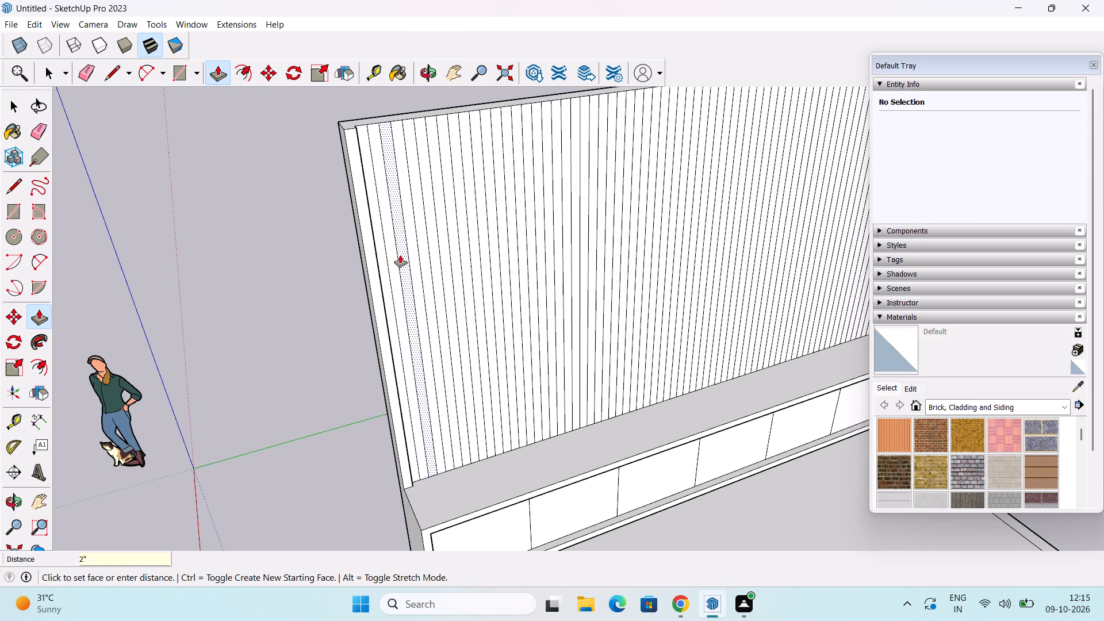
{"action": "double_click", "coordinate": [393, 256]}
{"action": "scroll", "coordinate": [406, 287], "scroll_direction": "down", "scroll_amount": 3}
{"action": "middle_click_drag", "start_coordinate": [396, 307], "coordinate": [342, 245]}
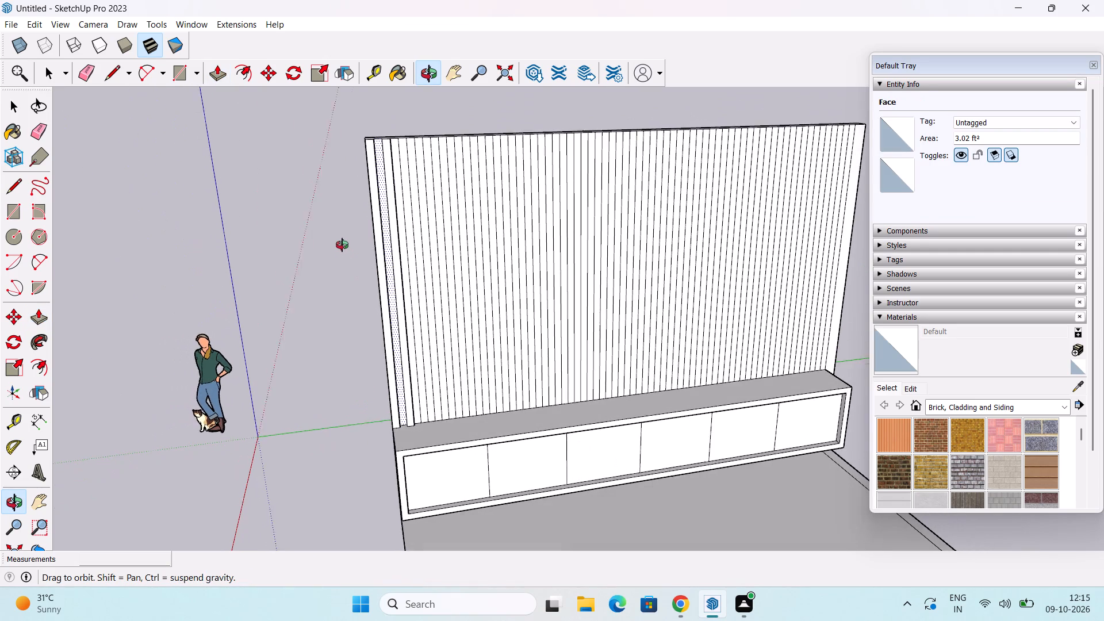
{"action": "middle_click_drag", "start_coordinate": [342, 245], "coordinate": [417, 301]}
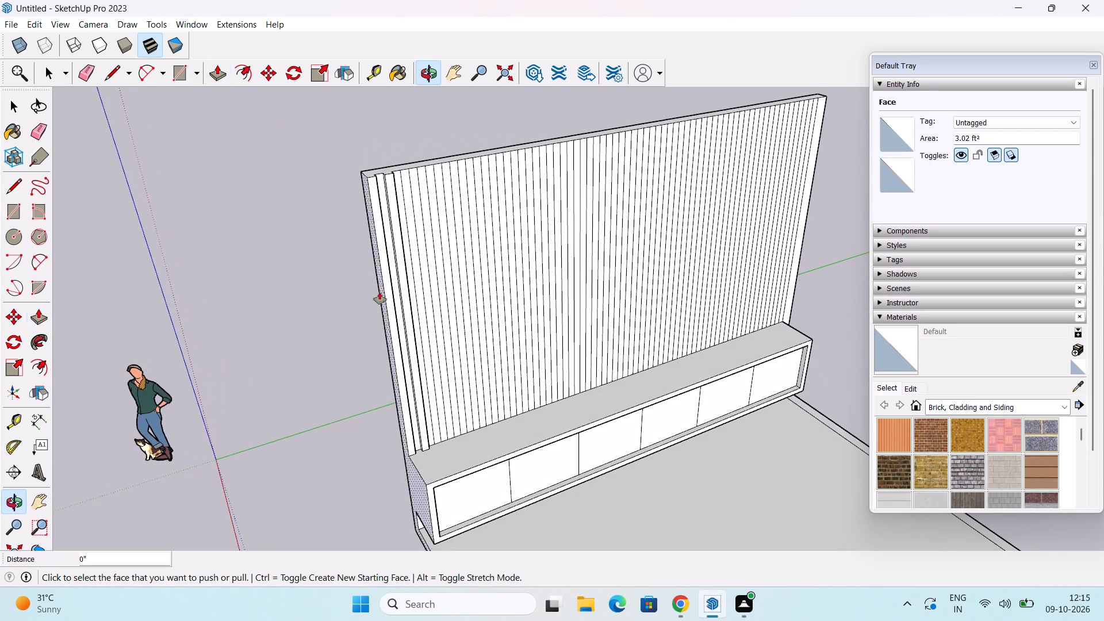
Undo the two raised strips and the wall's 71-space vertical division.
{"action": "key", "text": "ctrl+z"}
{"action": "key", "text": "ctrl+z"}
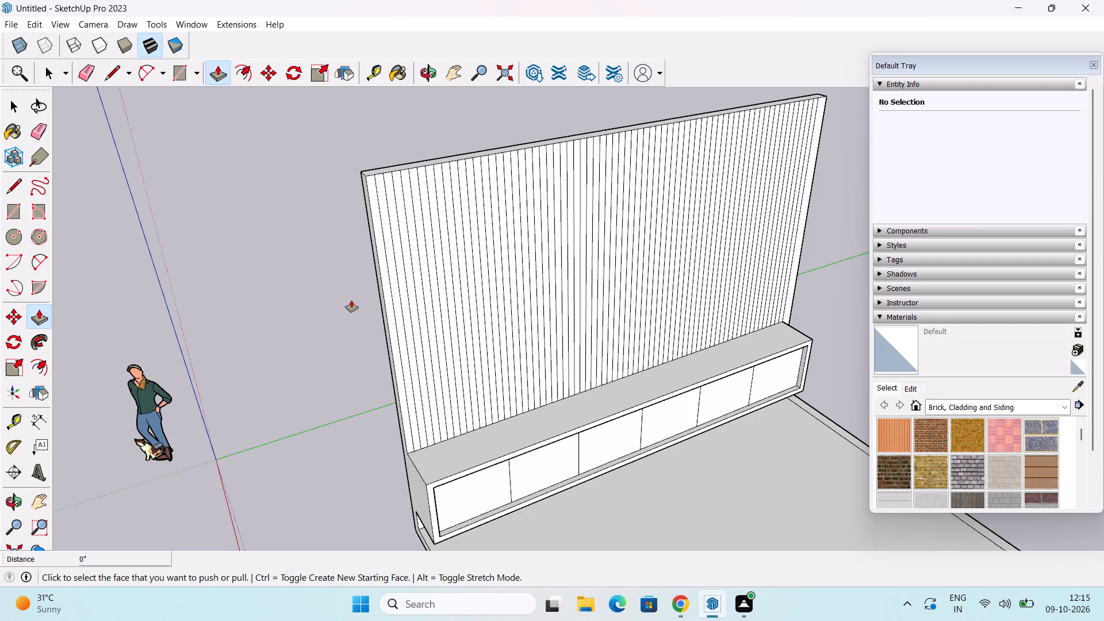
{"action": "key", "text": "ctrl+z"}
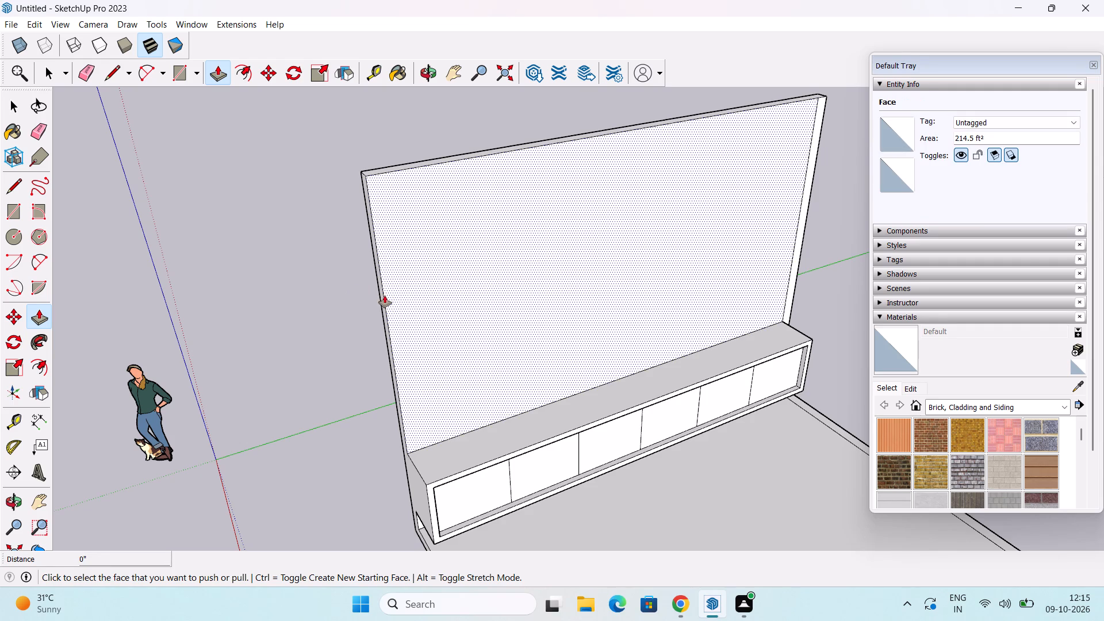
Copy the wall's left vertical edge across to its right end and divide the span into 81 equal spaces.
{"action": "key", "text": "space"}
{"action": "left_click", "coordinate": [384, 298]}
{"action": "key", "text": "m"}
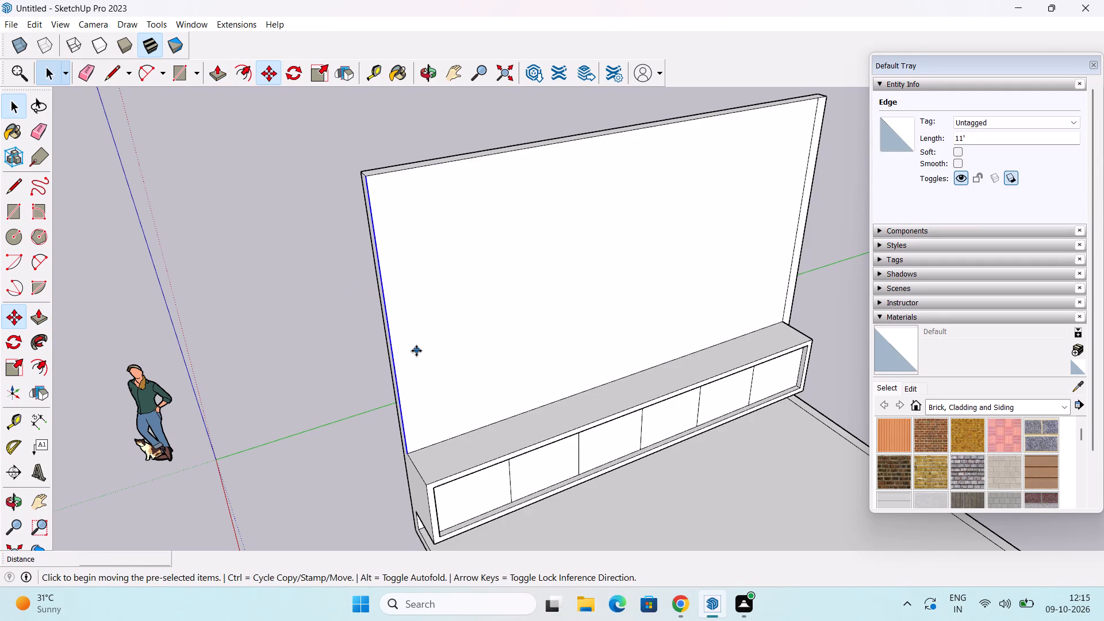
{"action": "left_click_drag", "start_coordinate": [409, 459], "coordinate": [416, 457]}
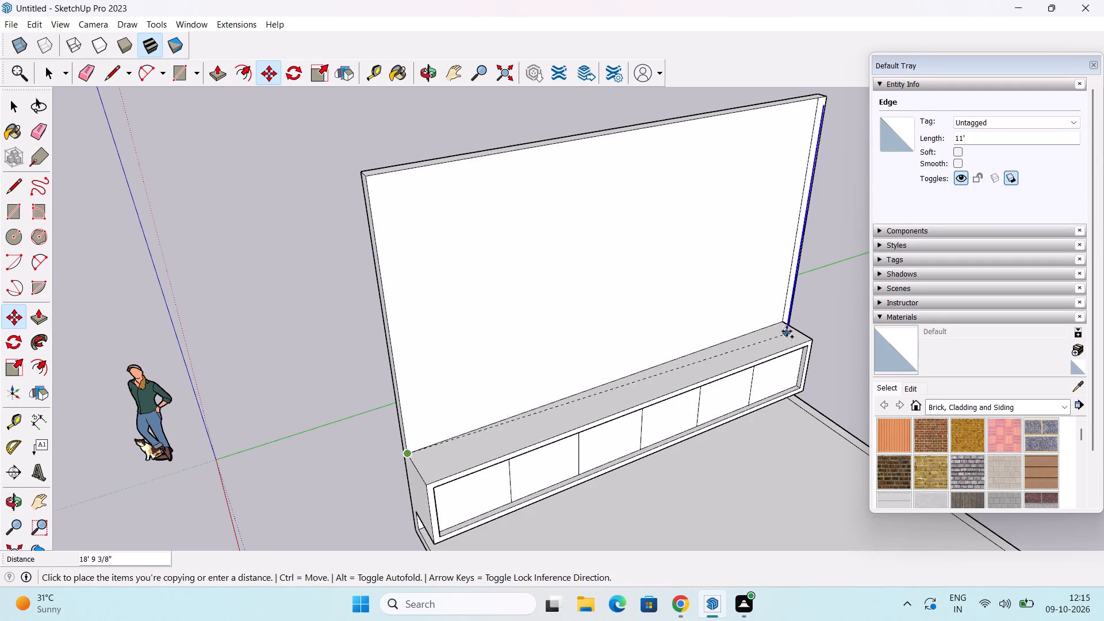
{"action": "left_click", "coordinate": [786, 325]}
{"action": "type", "text": "/81"}
{"action": "key", "text": "Return"}
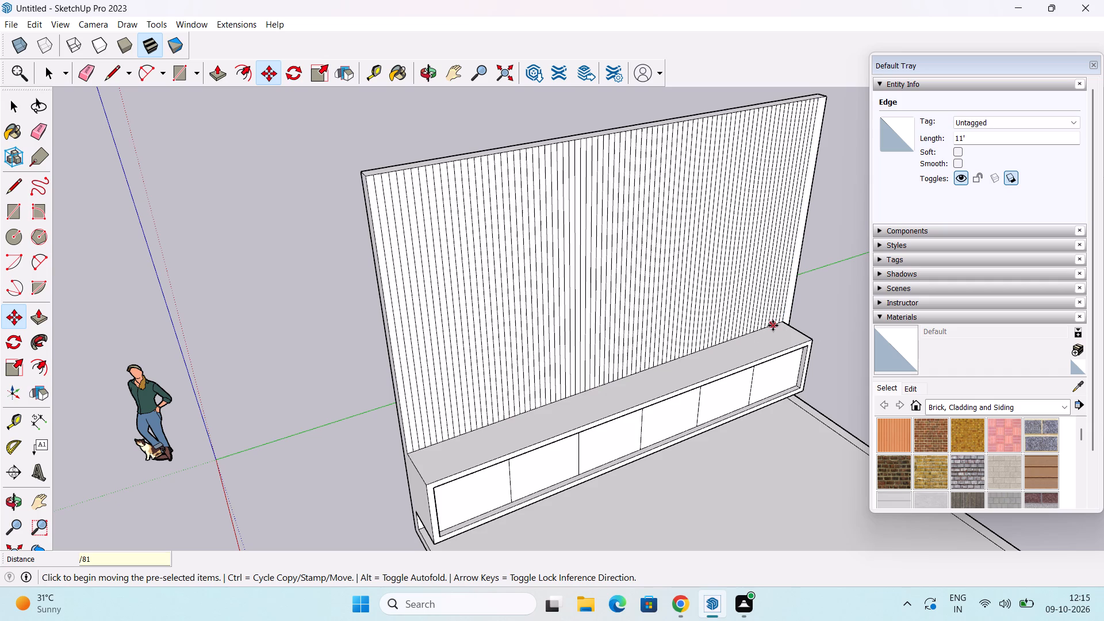
{"action": "key", "text": "space"}
Draw a horizontal line about 12' 9" long across the upper wall, from a strip line one-third along to the right-hand end.
{"action": "middle_click_drag", "start_coordinate": [689, 371], "coordinate": [463, 273]}
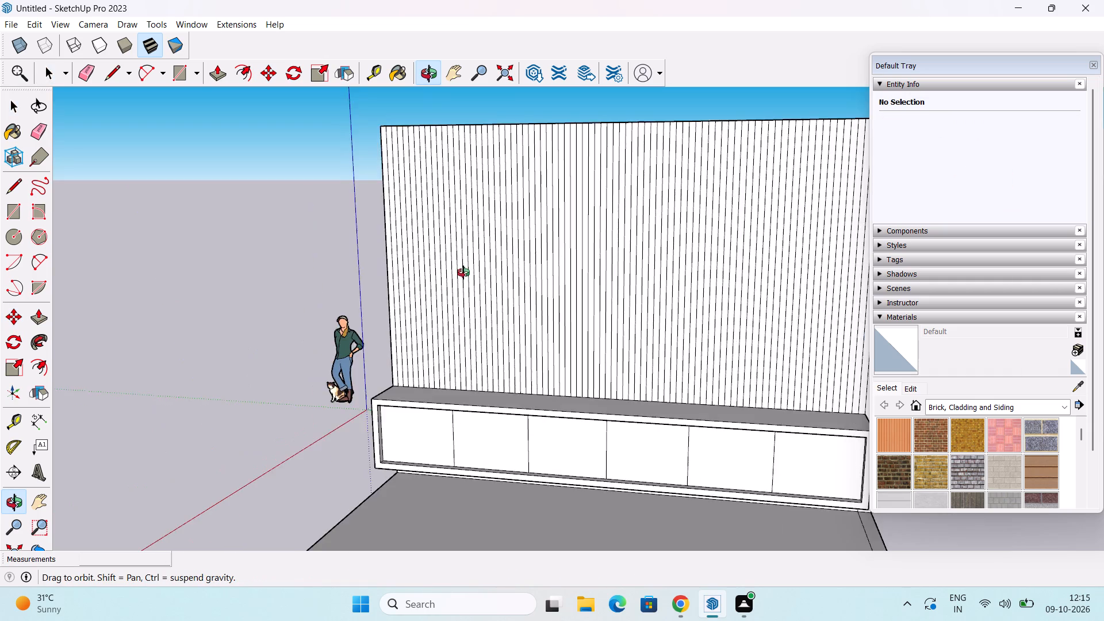
{"action": "middle_click_drag", "start_coordinate": [463, 273], "coordinate": [517, 248]}
{"action": "middle_click_drag", "start_coordinate": [496, 232], "coordinate": [420, 375], "text": "shift"}
{"action": "middle_click", "coordinate": [455, 404]}
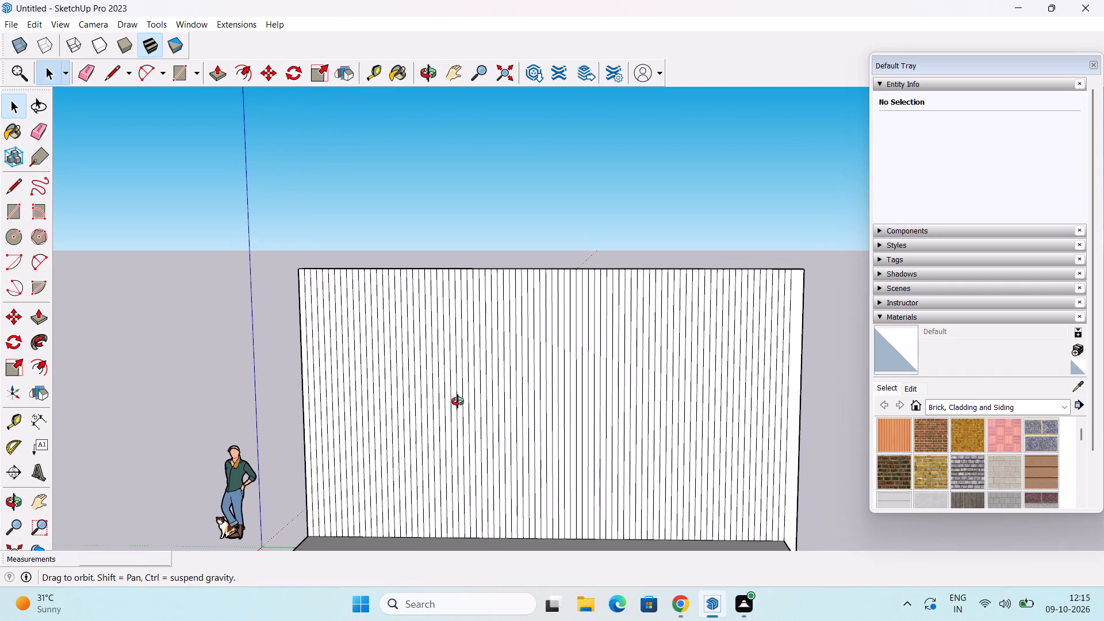
{"action": "key", "text": "l"}
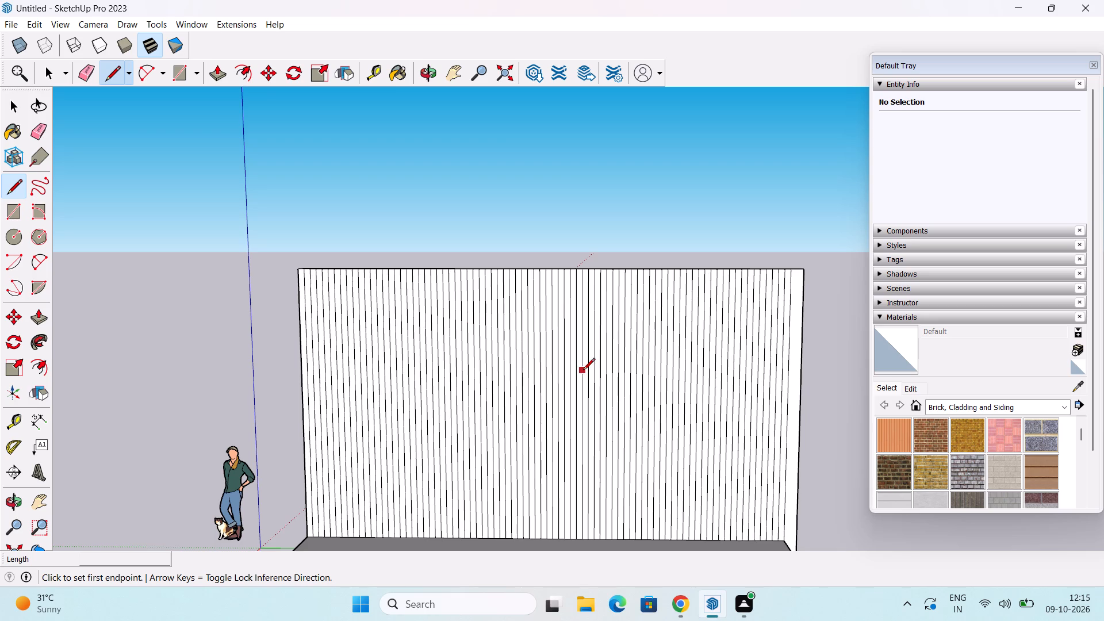
{"action": "scroll", "coordinate": [585, 377], "scroll_direction": "down", "scroll_amount": 2}
{"action": "middle_click_drag", "start_coordinate": [609, 407], "coordinate": [626, 412]}
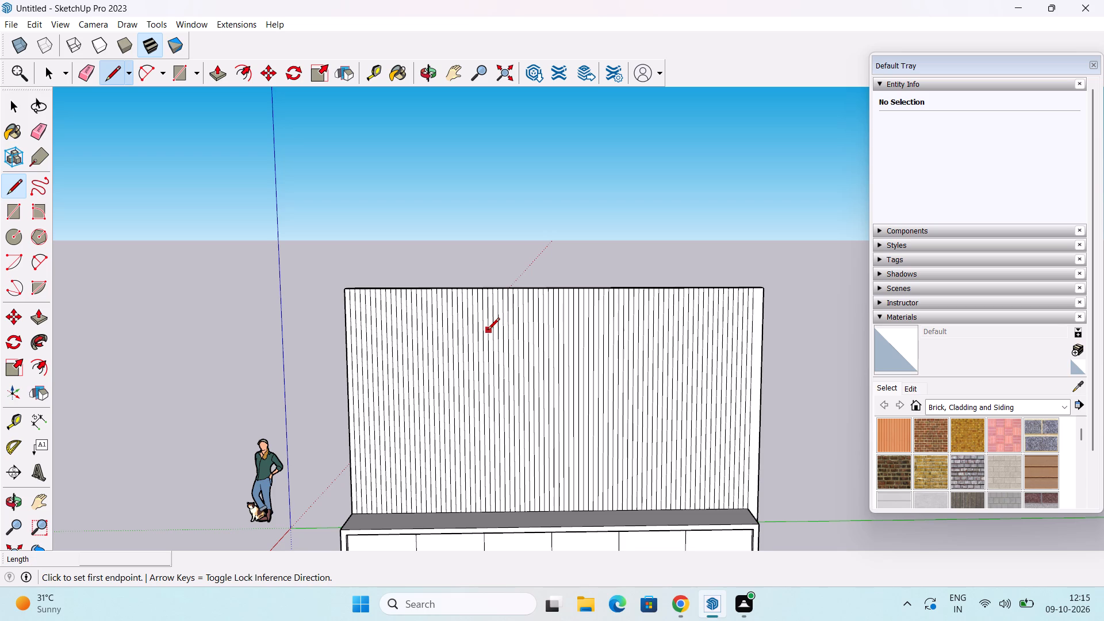
{"action": "left_click", "coordinate": [486, 331]}
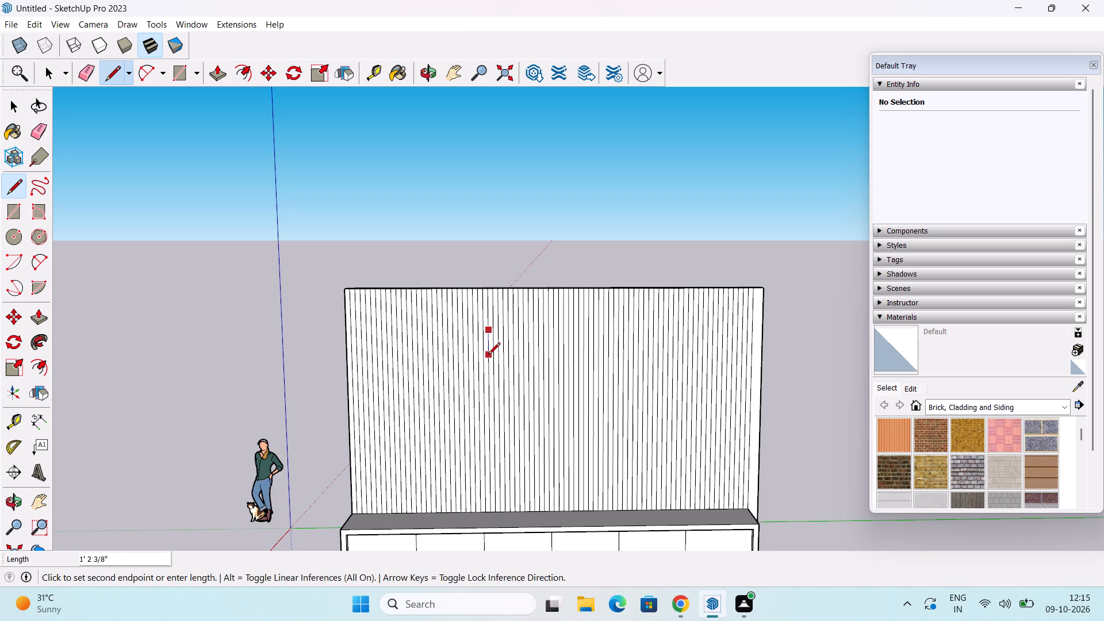
{"action": "key", "text": "Escape"}
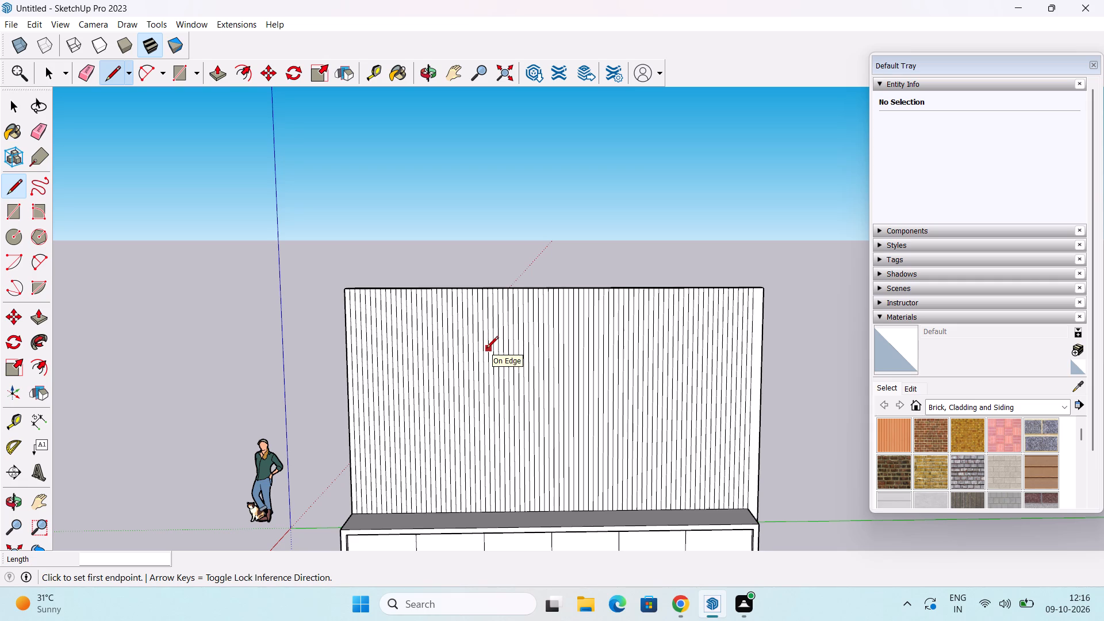
{"action": "left_click", "coordinate": [487, 344]}
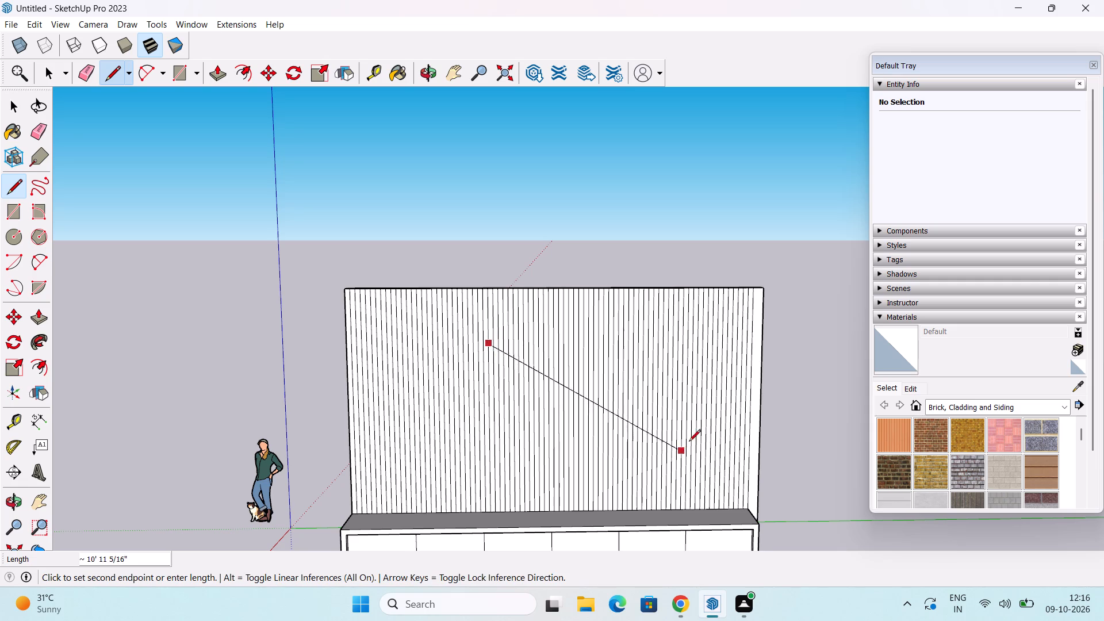
{"action": "left_click", "coordinate": [752, 346]}
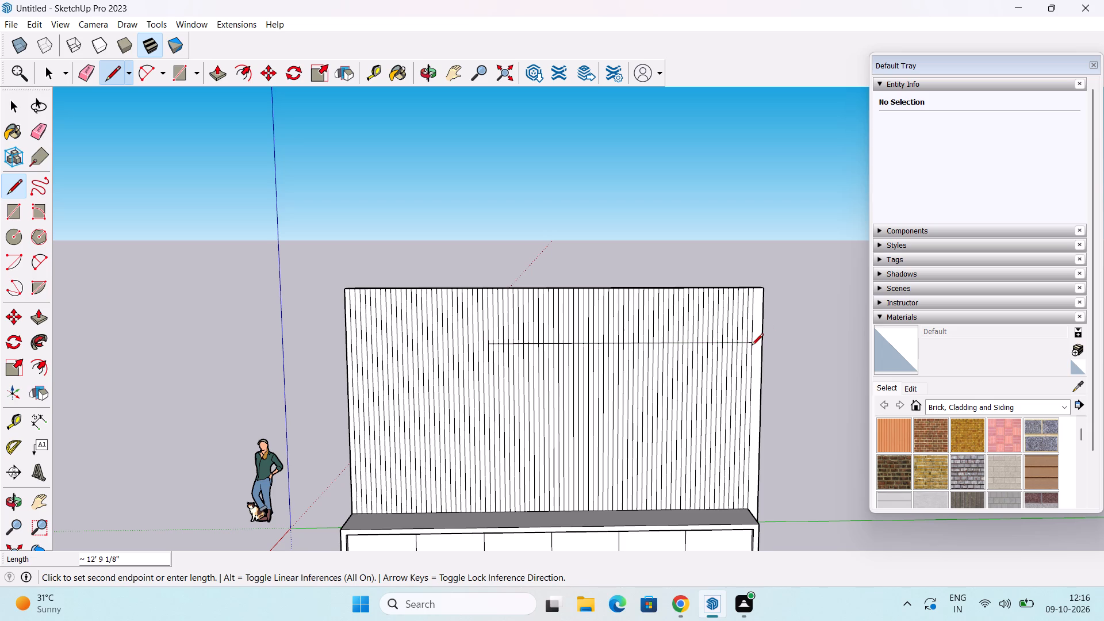
{"action": "key", "text": "space"}
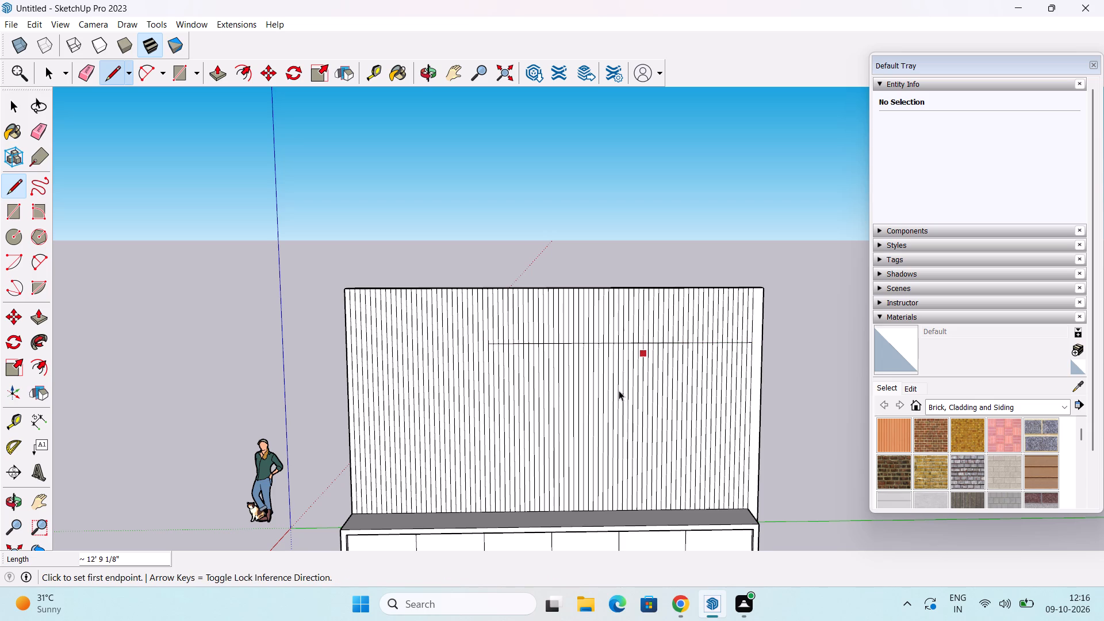
Erase the vertical strip lines below the horizontal line, leaving a plain rectangular area above the cabinet.
{"action": "key", "text": "e"}
{"action": "scroll", "coordinate": [579, 408], "scroll_direction": "up", "scroll_amount": 5}
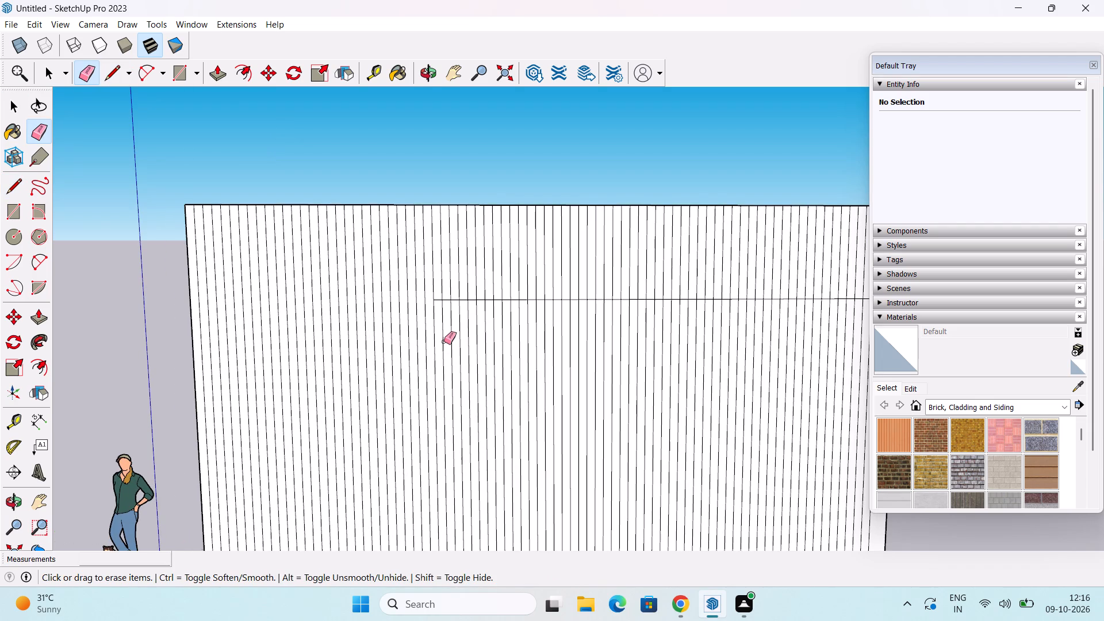
{"action": "left_click_drag", "start_coordinate": [444, 342], "coordinate": [751, 373]}
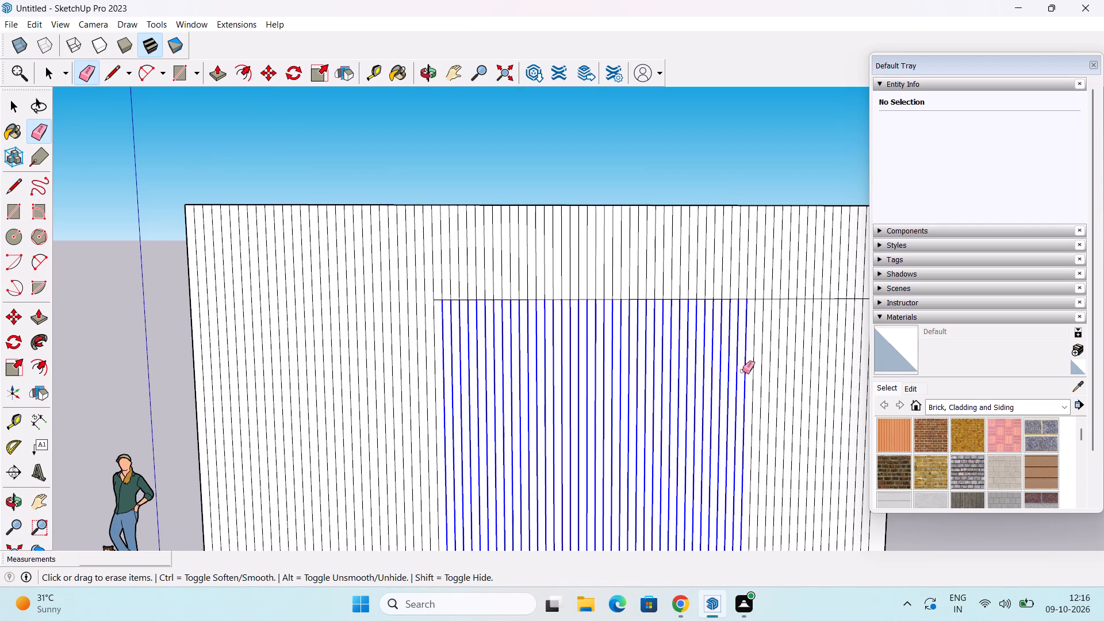
{"action": "scroll", "coordinate": [742, 372], "scroll_direction": "down", "scroll_amount": 2}
{"action": "middle_click_drag", "start_coordinate": [735, 405], "coordinate": [647, 384], "text": "shift"}
{"action": "left_click_drag", "start_coordinate": [638, 370], "coordinate": [762, 370]}
{"action": "scroll", "coordinate": [596, 373], "scroll_direction": "down", "scroll_amount": 2}
{"action": "middle_click_drag", "start_coordinate": [458, 365], "coordinate": [513, 376]}
{"action": "key", "text": "space"}
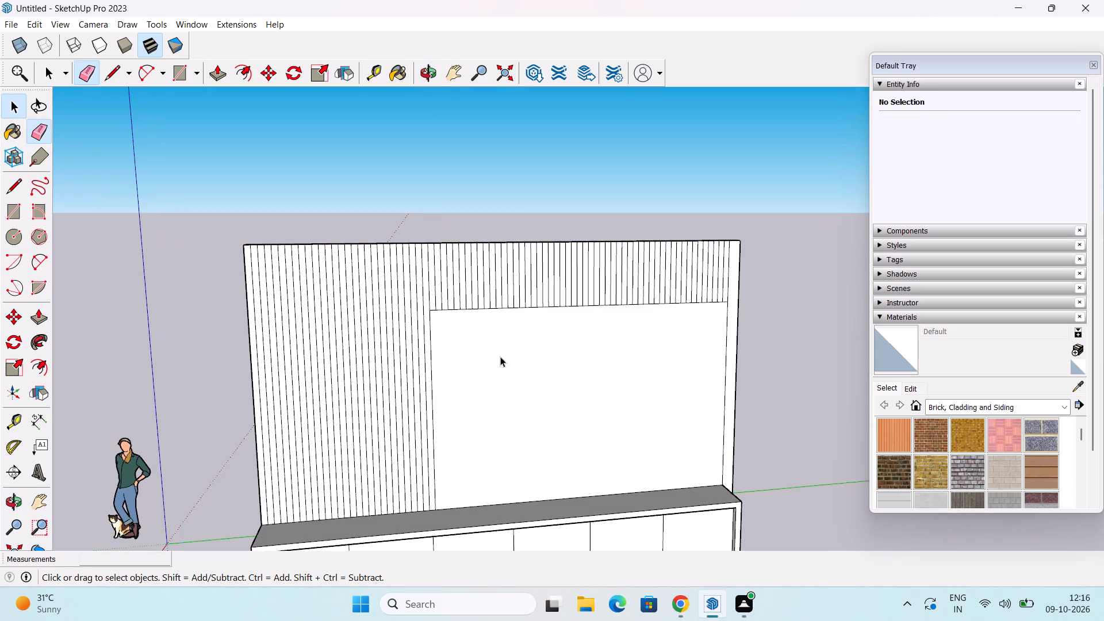
Copy the short edge at the plain area's upper-left corner 3" straight up.
{"action": "scroll", "coordinate": [464, 333], "scroll_direction": "up", "scroll_amount": 5}
{"action": "left_click", "coordinate": [420, 298]}
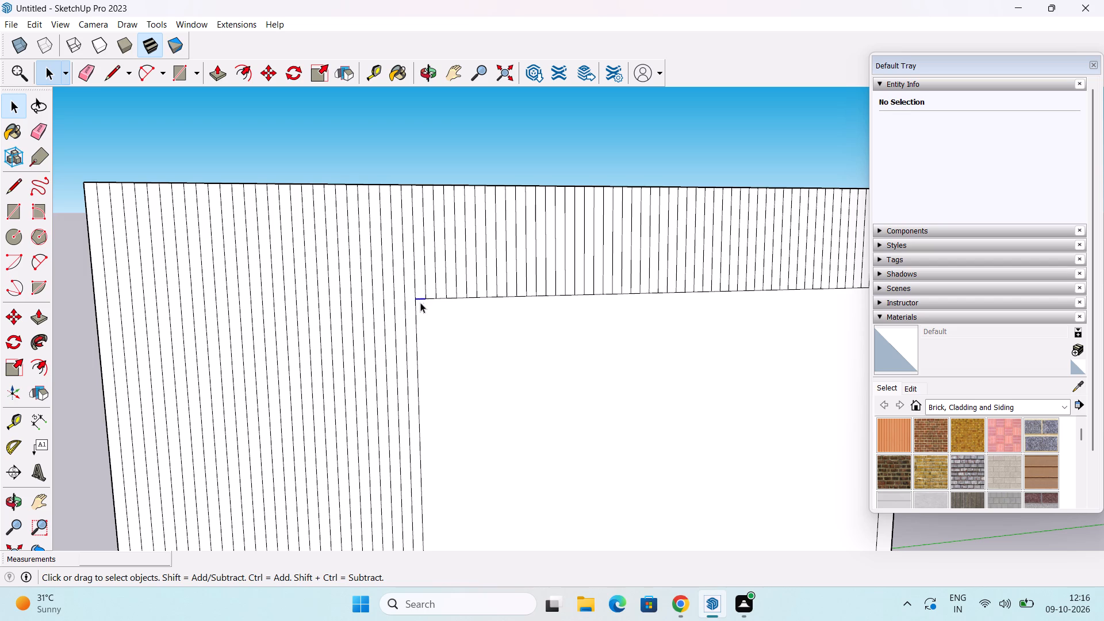
{"action": "key", "text": "m"}
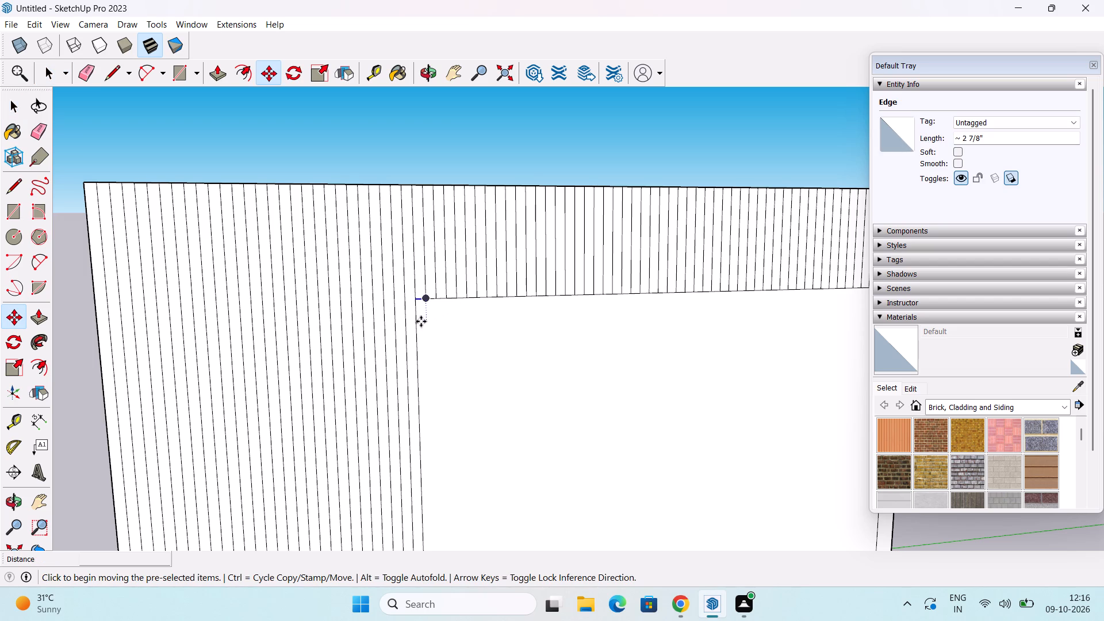
{"action": "left_click", "coordinate": [412, 301]}
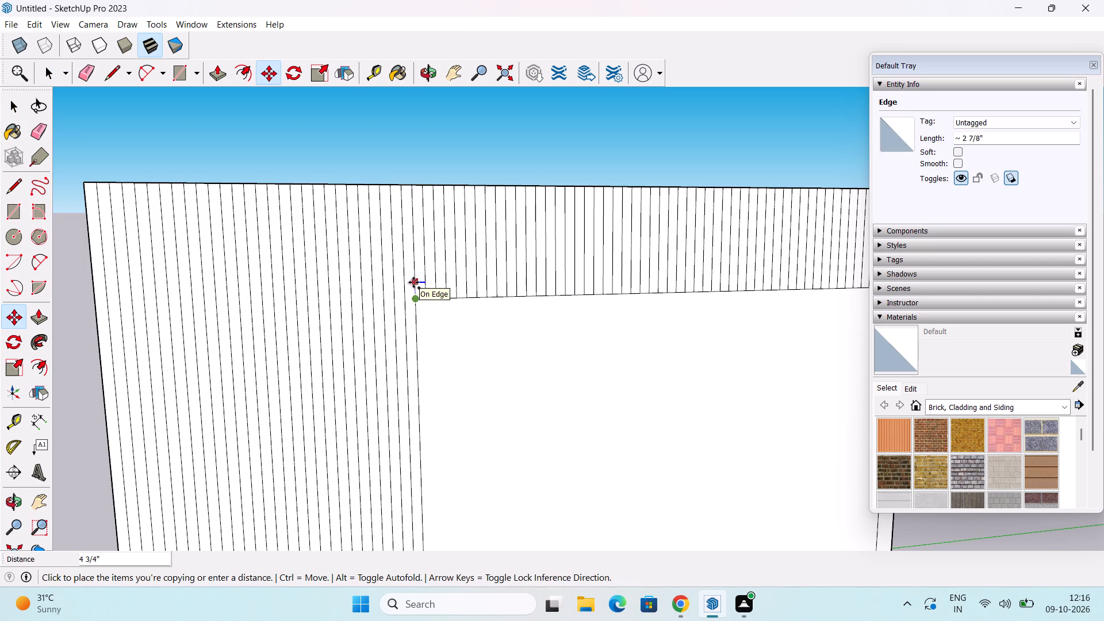
{"action": "type", "text": "3\""}
{"action": "key", "text": "Return"}
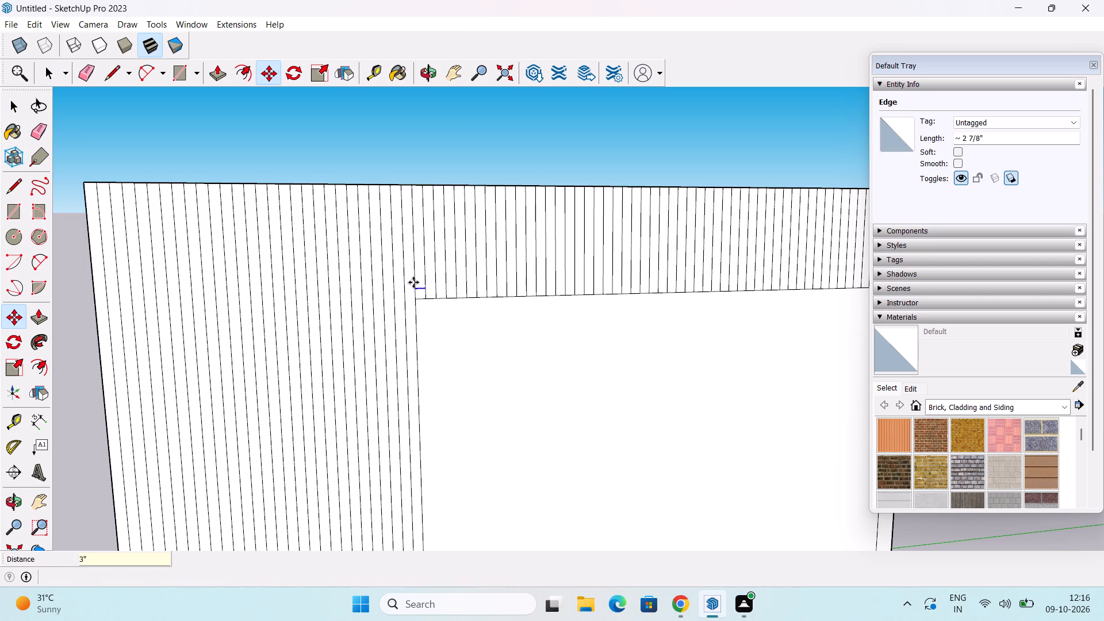
{"action": "key", "text": "space"}
Draw a horizontal line from the raised copy's inner end across to the plain area's right-hand boundary line.
{"action": "key", "text": "l"}
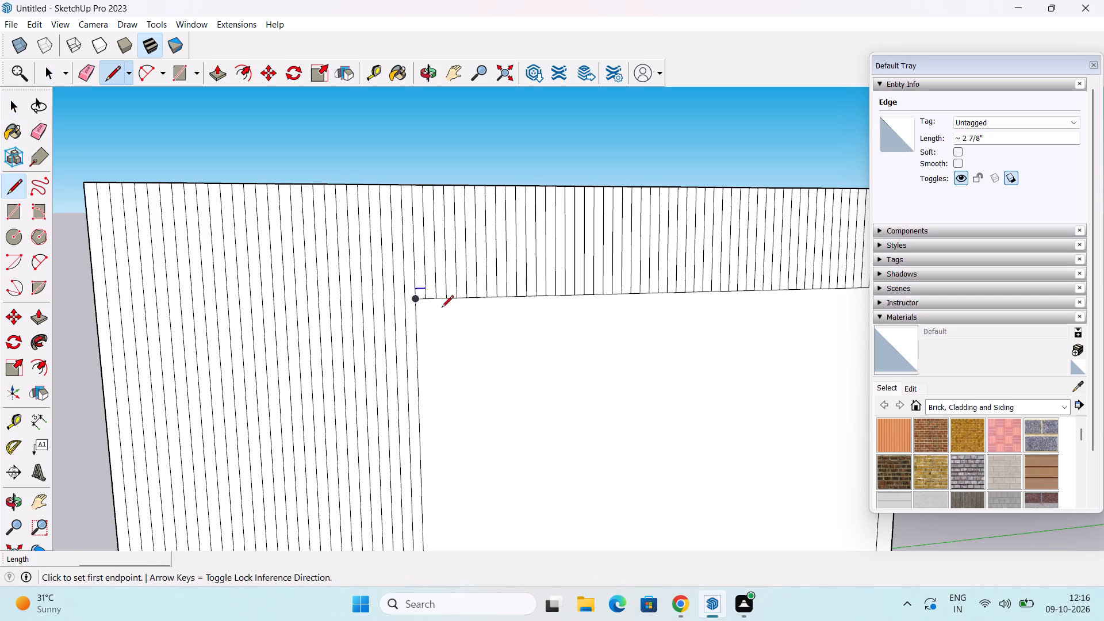
{"action": "left_click_drag", "start_coordinate": [428, 285], "coordinate": [442, 285]}
{"action": "scroll", "coordinate": [633, 273], "scroll_direction": "down", "scroll_amount": 1}
{"action": "middle_click_drag", "start_coordinate": [618, 261], "coordinate": [501, 268]}
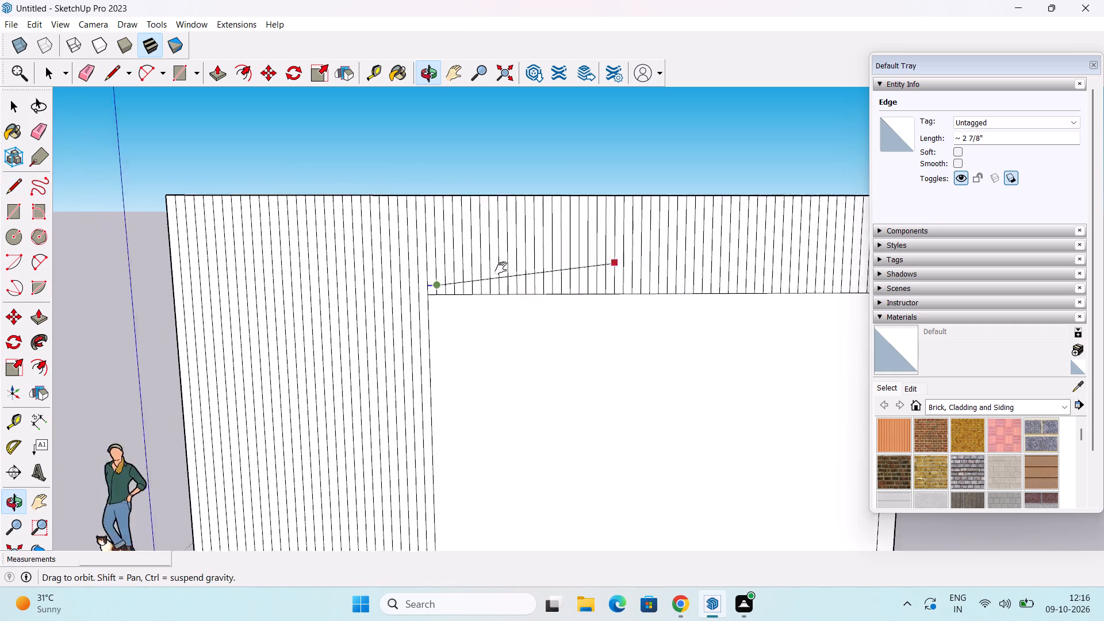
{"action": "middle_click_drag", "start_coordinate": [501, 268], "coordinate": [351, 283]}
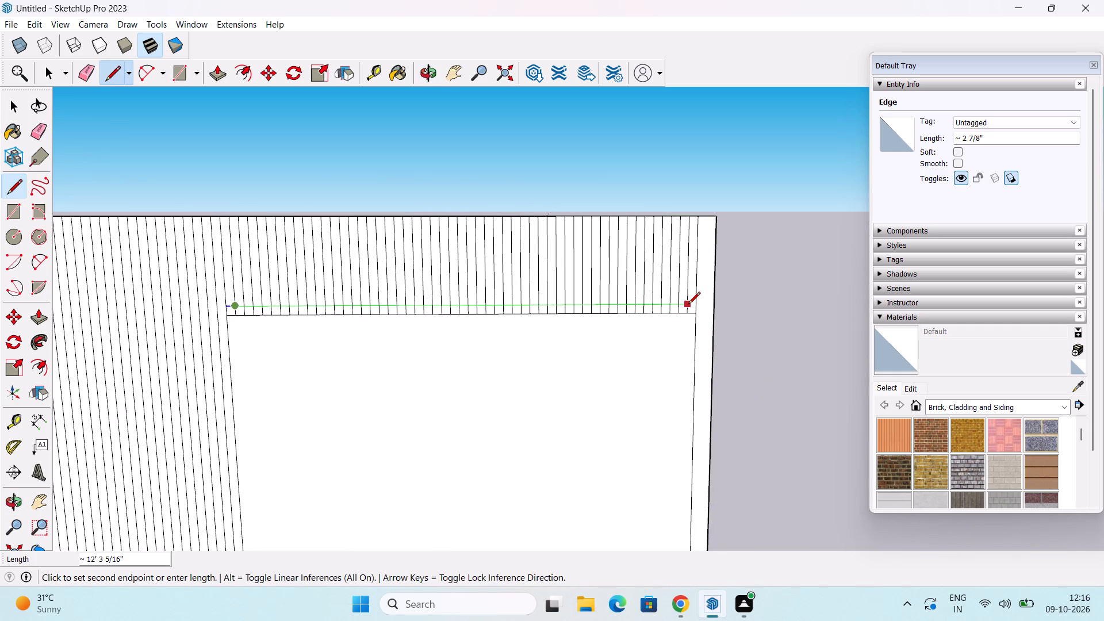
{"action": "left_click", "coordinate": [697, 305]}
Draw a 3' horizontal line leftward across the strips from the plain area's upper-left corner.
{"action": "middle_click_drag", "start_coordinate": [471, 359], "coordinate": [532, 344]}
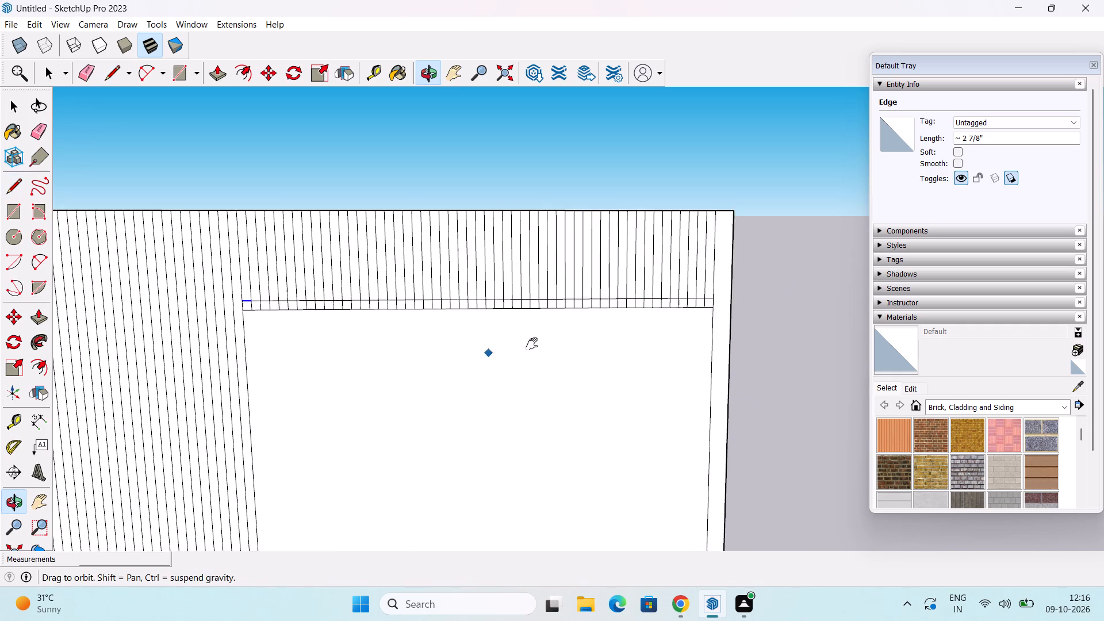
{"action": "middle_click_drag", "start_coordinate": [532, 344], "coordinate": [653, 336]}
{"action": "scroll", "coordinate": [422, 273], "scroll_direction": "up", "scroll_amount": 4}
{"action": "left_click", "coordinate": [405, 300]}
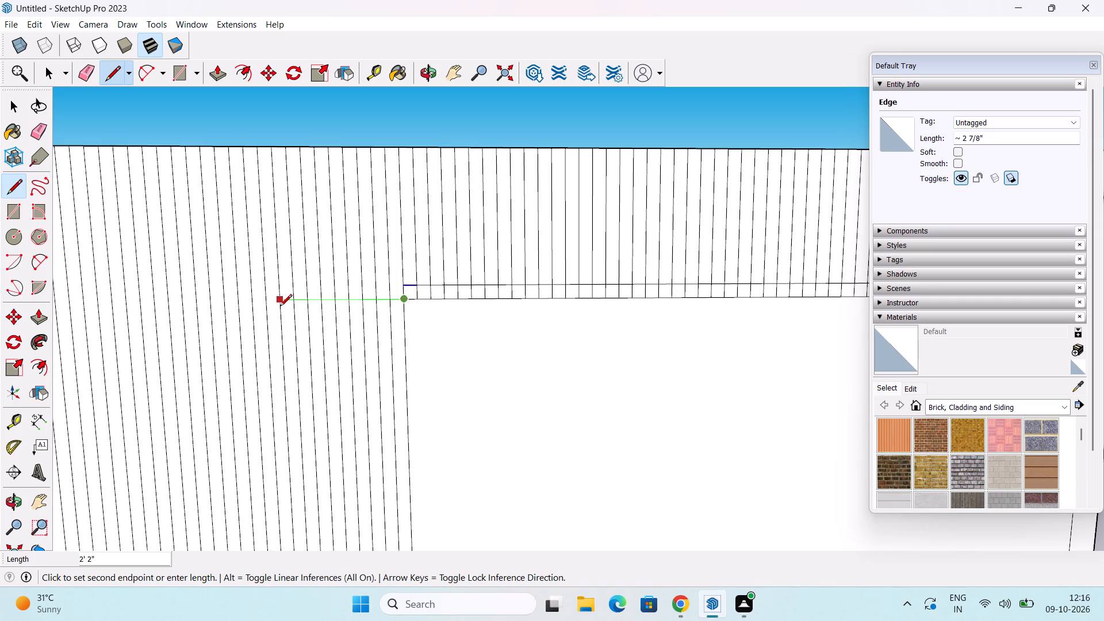
{"action": "type", "text": "3'"}
{"action": "key", "text": "Return"}
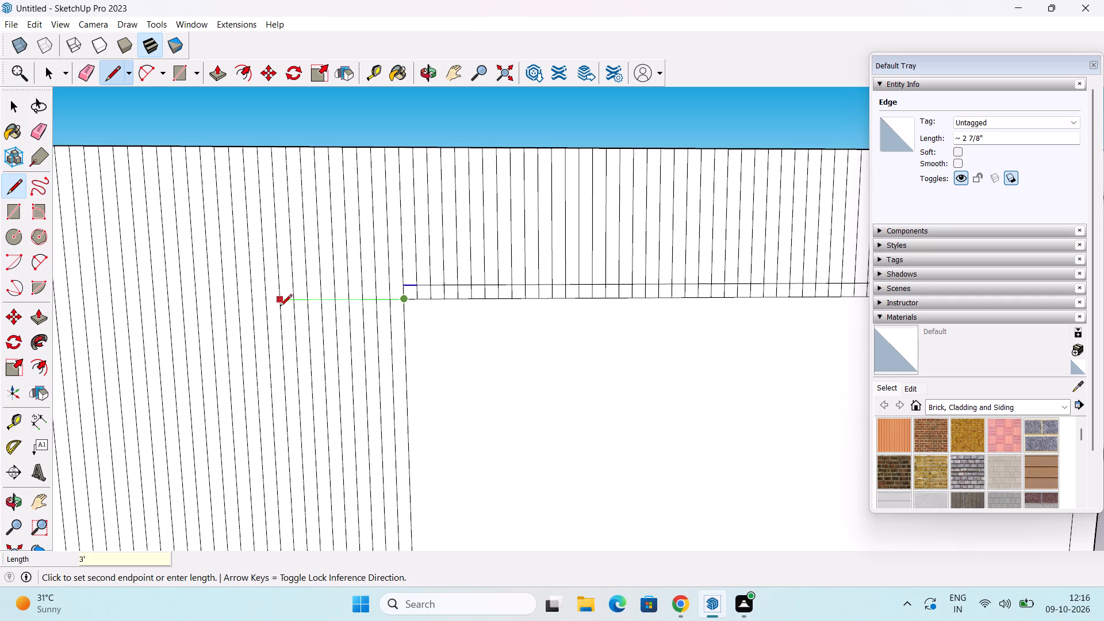
{"action": "scroll", "coordinate": [297, 309], "scroll_direction": "down", "scroll_amount": 4}
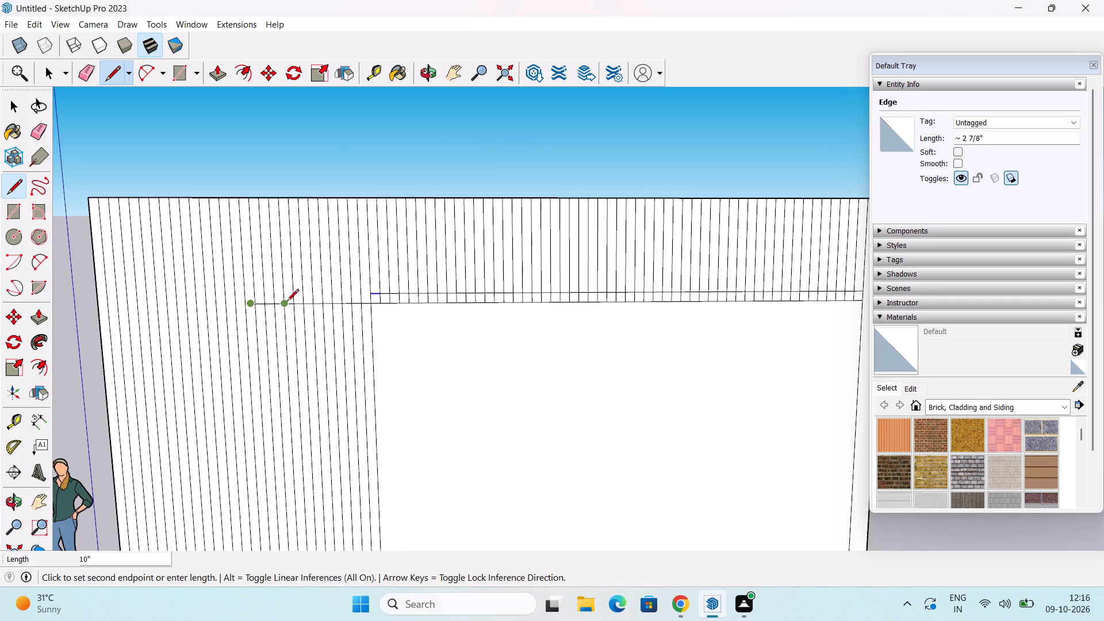
{"action": "middle_click_drag", "start_coordinate": [287, 302], "coordinate": [303, 346]}
{"action": "key", "text": "Escape"}
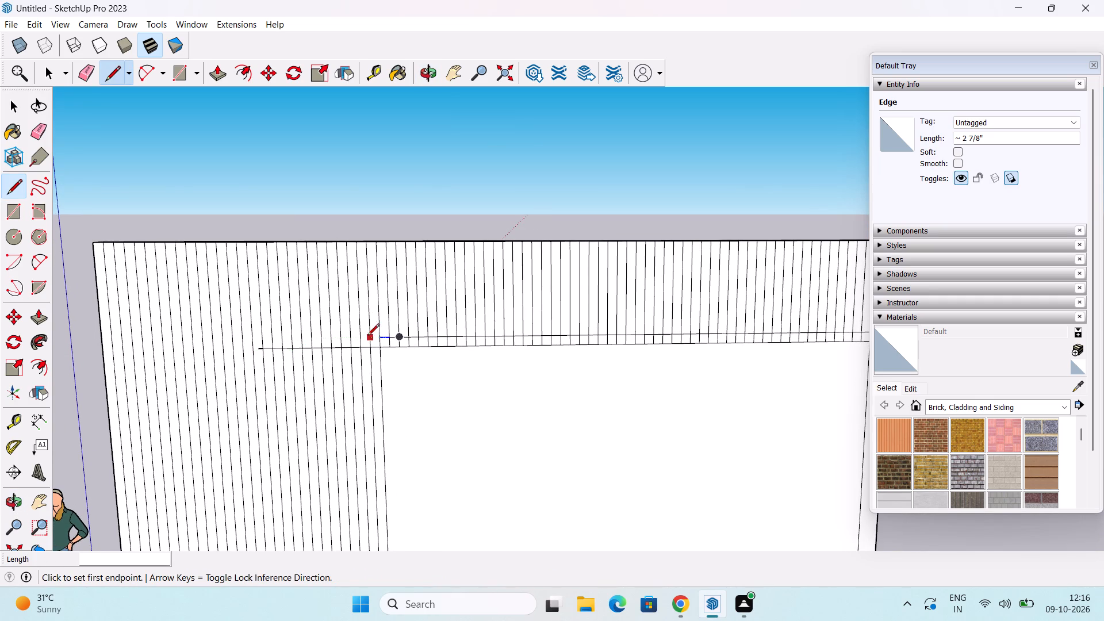
Extend the upper line of the band 3' leftward and close the band's left end with a 3" vertical line.
{"action": "scroll", "coordinate": [367, 336], "scroll_direction": "up", "scroll_amount": 2}
{"action": "left_click", "coordinate": [381, 341]}
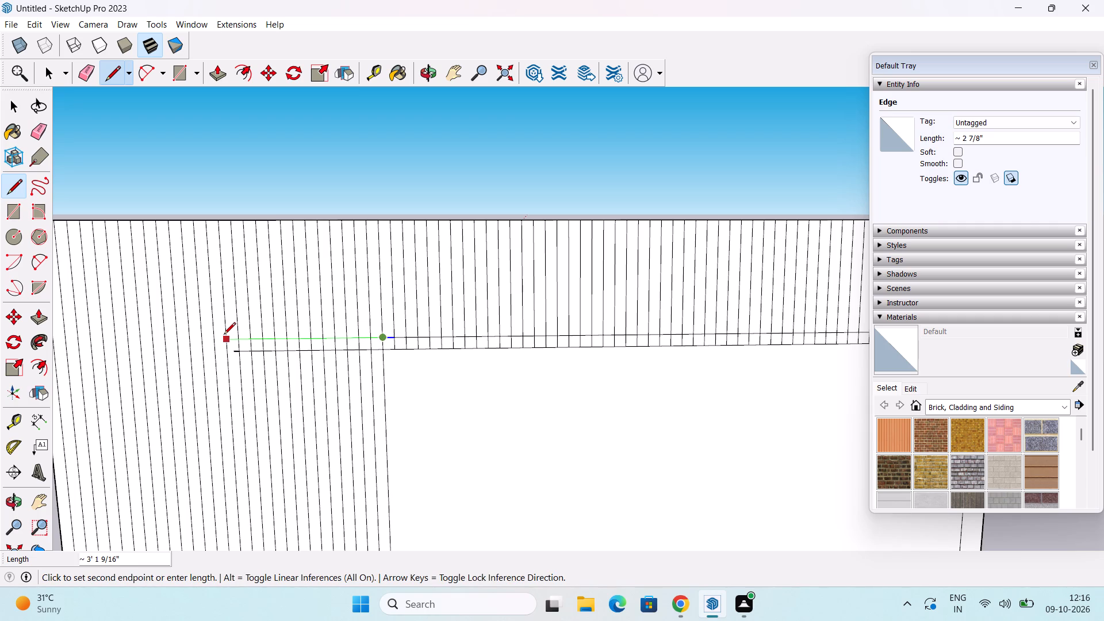
{"action": "type", "text": "3'"}
{"action": "key", "text": "Return"}
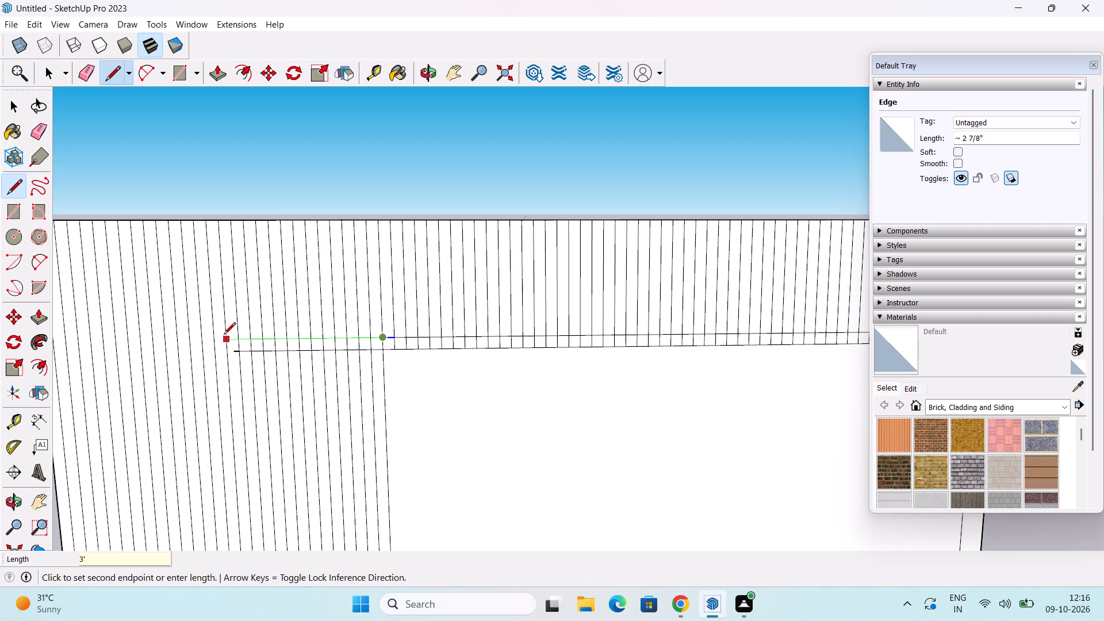
{"action": "scroll", "coordinate": [221, 470], "scroll_direction": "up", "scroll_amount": 2}
{"action": "scroll", "coordinate": [249, 300], "scroll_direction": "up", "scroll_amount": 3}
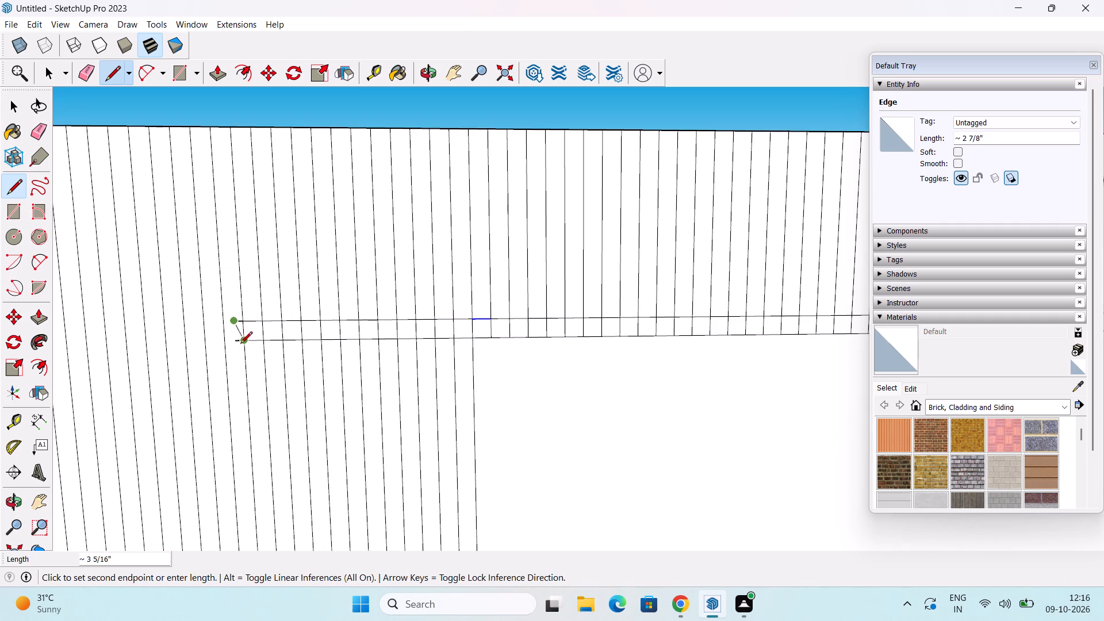
{"action": "left_click", "coordinate": [235, 343]}
{"action": "key", "text": "space"}
Erase the vertical strip segments inside the 3" band, from its left end to past its middle.
{"action": "key", "text": "e"}
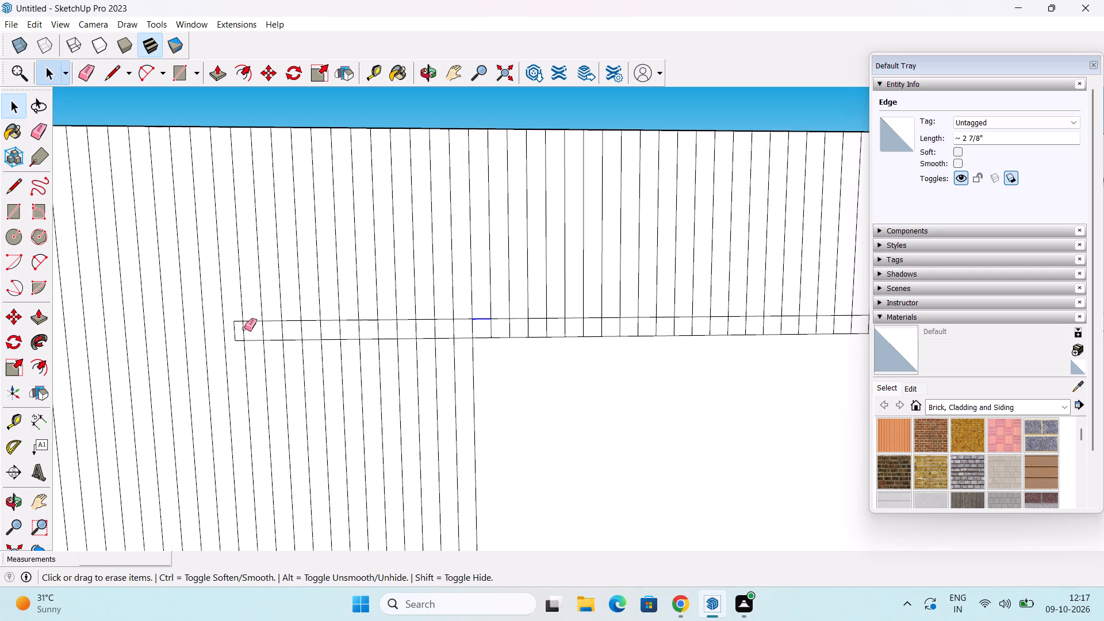
{"action": "left_click_drag", "start_coordinate": [240, 331], "coordinate": [298, 331]}
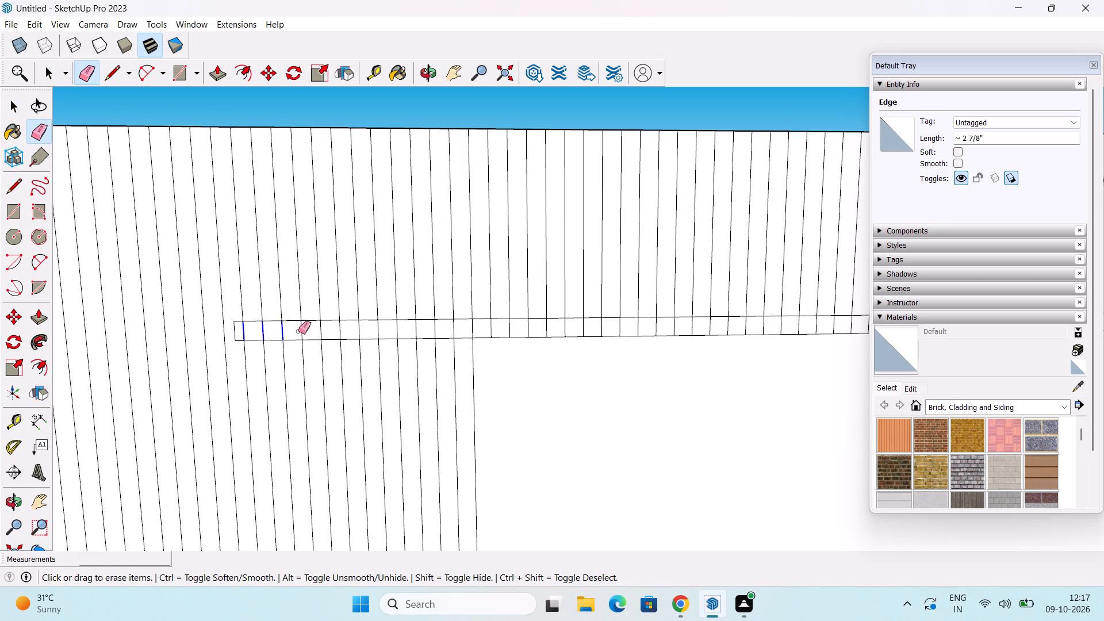
{"action": "left_click_drag", "start_coordinate": [298, 331], "coordinate": [385, 328]}
{"action": "left_click_drag", "start_coordinate": [385, 328], "coordinate": [411, 329]}
{"action": "left_click_drag", "start_coordinate": [413, 329], "coordinate": [422, 331]}
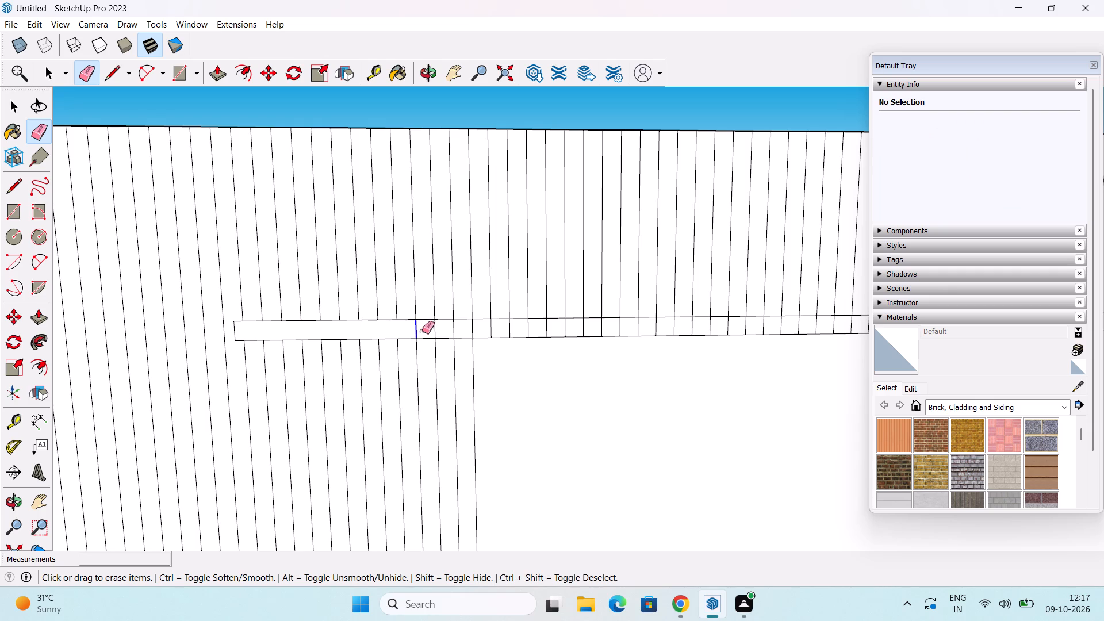
{"action": "left_click_drag", "start_coordinate": [422, 331], "coordinate": [584, 333]}
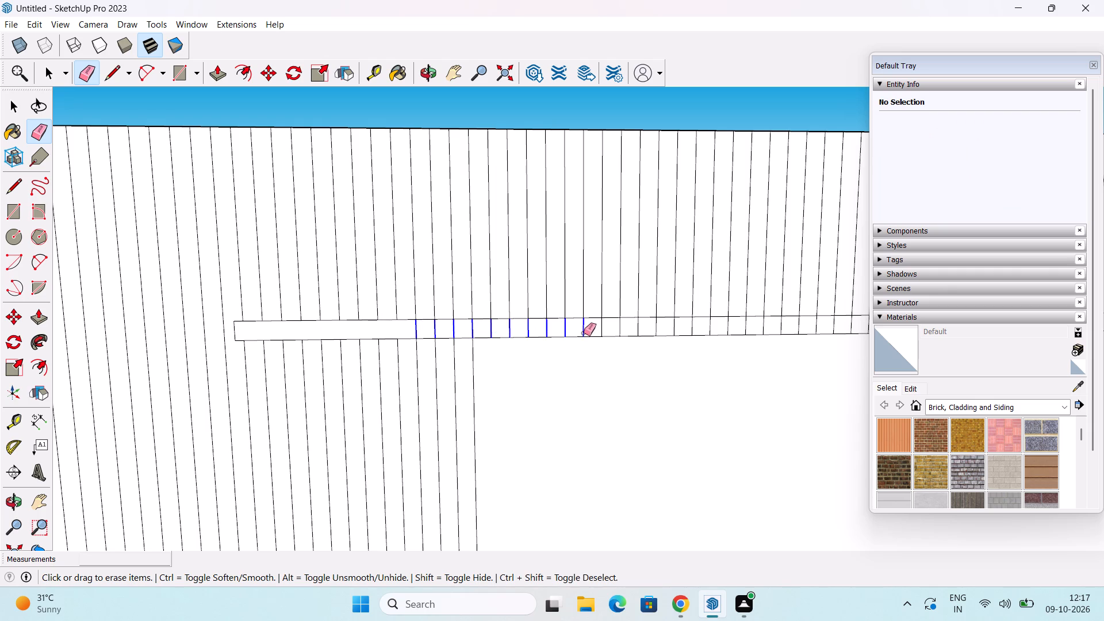
{"action": "left_click_drag", "start_coordinate": [584, 333], "coordinate": [715, 331]}
{"action": "left_click_drag", "start_coordinate": [715, 331], "coordinate": [830, 325]}
Erase the remaining vertical strip segments inside the 3" band up to the plain area's right-hand boundary.
{"action": "scroll", "coordinate": [308, 414], "scroll_direction": "down", "scroll_amount": 5}
{"action": "middle_click_drag", "start_coordinate": [458, 414], "coordinate": [287, 416], "text": "shift"}
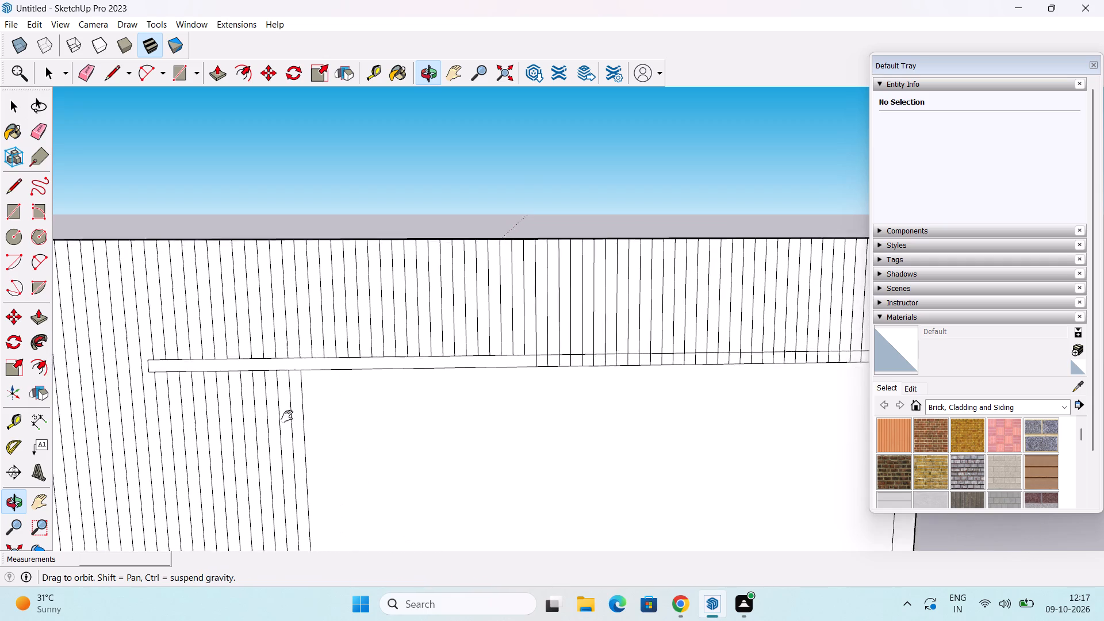
{"action": "middle_click_drag", "start_coordinate": [287, 416], "coordinate": [237, 418], "text": "shift"}
{"action": "scroll", "coordinate": [776, 392], "scroll_direction": "up", "scroll_amount": 1}
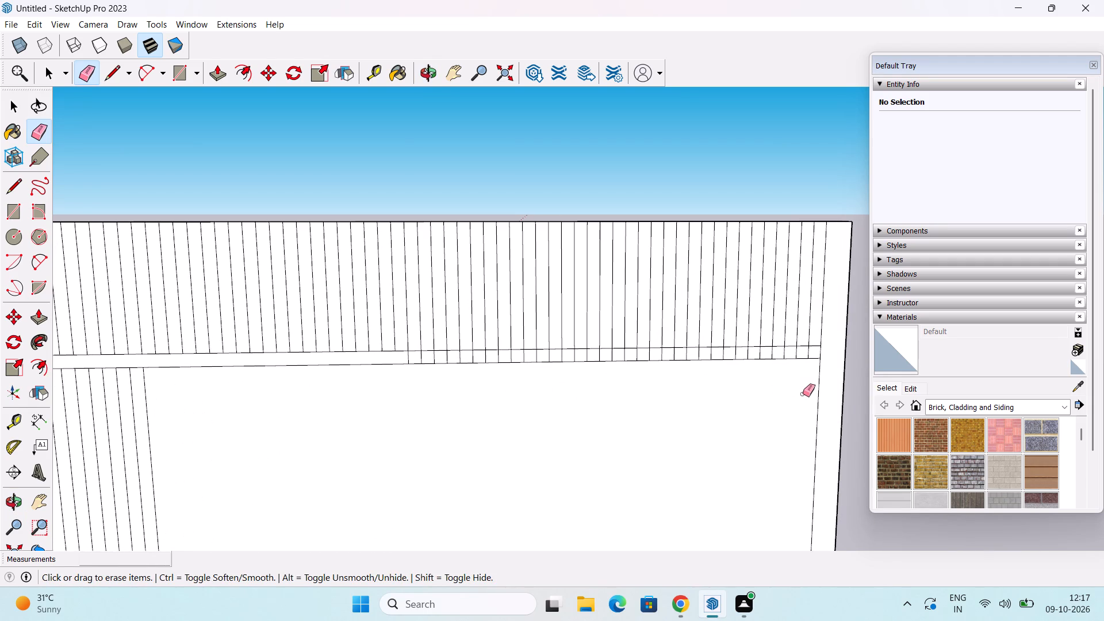
{"action": "scroll", "coordinate": [803, 393], "scroll_direction": "up", "scroll_amount": 1}
{"action": "middle_click_drag", "start_coordinate": [806, 390], "coordinate": [697, 389], "text": "shift"}
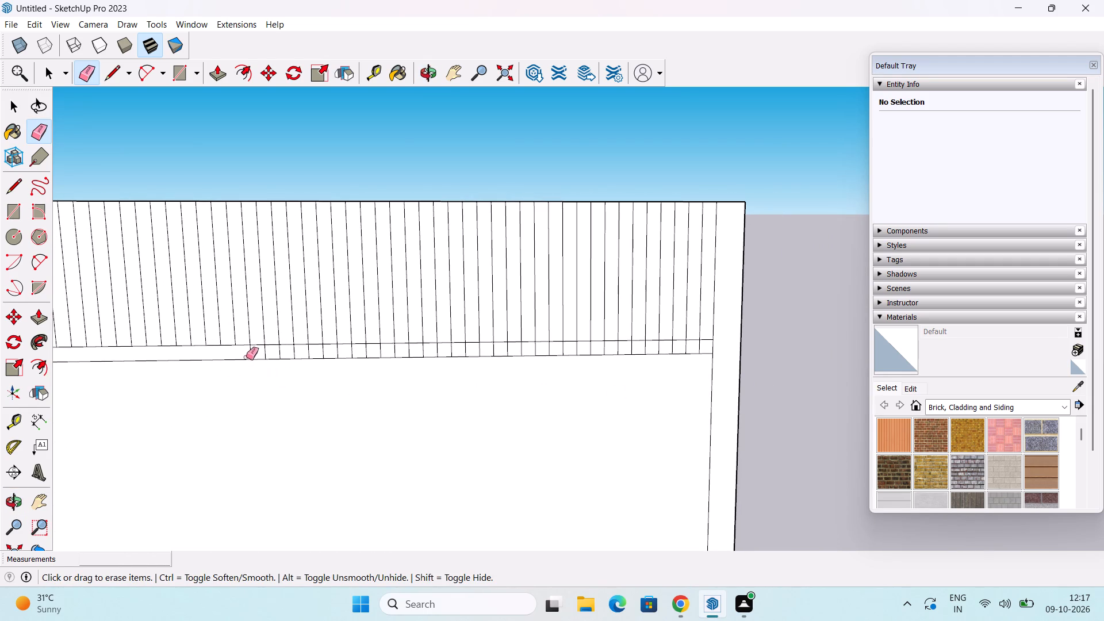
{"action": "left_click_drag", "start_coordinate": [247, 352], "coordinate": [347, 352]}
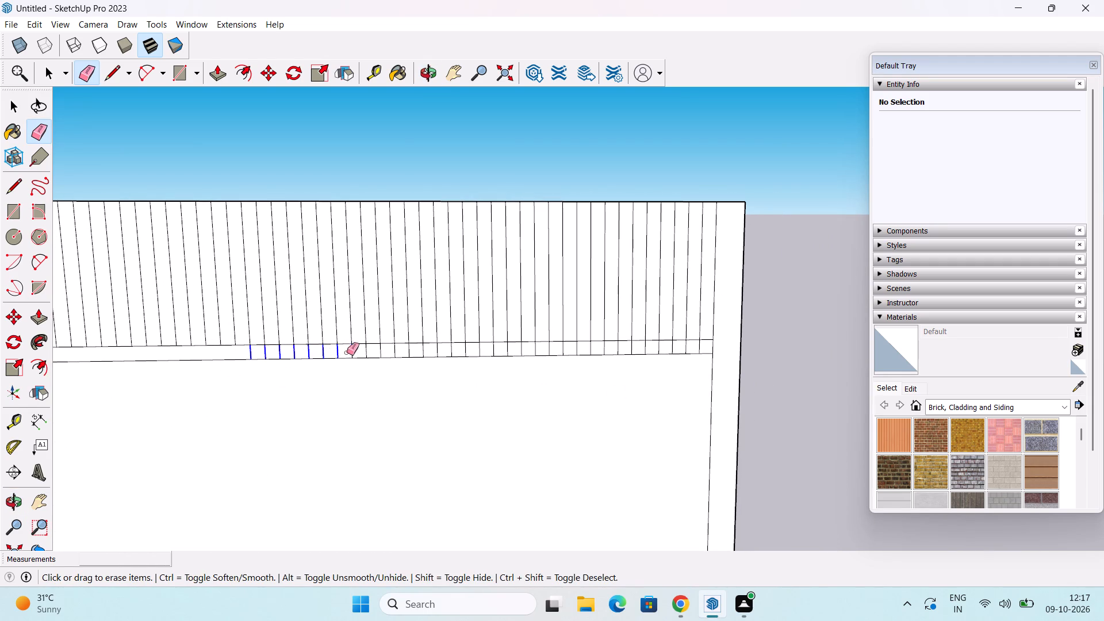
{"action": "left_click_drag", "start_coordinate": [347, 352], "coordinate": [461, 354]}
{"action": "scroll", "coordinate": [430, 365], "scroll_direction": "down", "scroll_amount": 3}
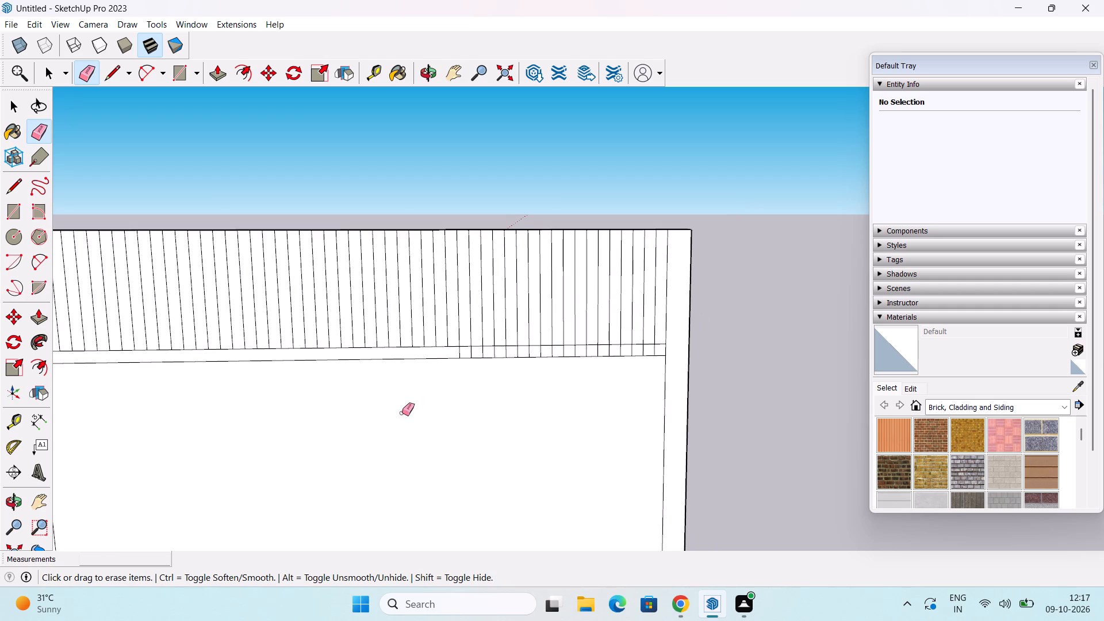
{"action": "scroll", "coordinate": [402, 413], "scroll_direction": "down", "scroll_amount": 3}
{"action": "scroll", "coordinate": [340, 368], "scroll_direction": "up", "scroll_amount": 5}
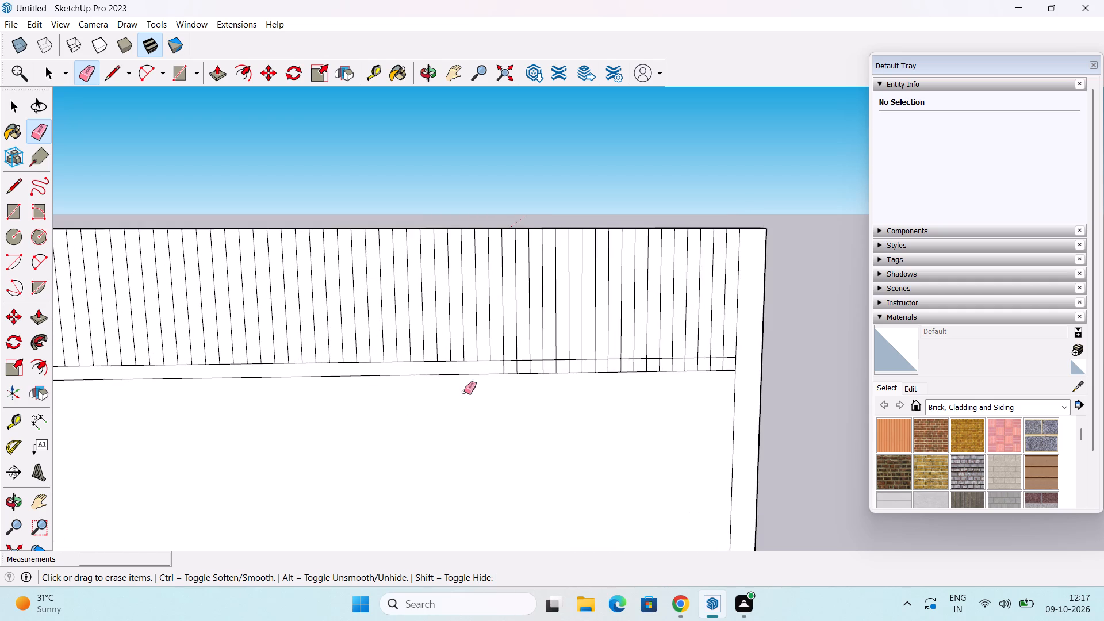
{"action": "scroll", "coordinate": [471, 392], "scroll_direction": "up", "scroll_amount": 3}
{"action": "middle_click_drag", "start_coordinate": [512, 366], "coordinate": [383, 396]}
{"action": "scroll", "coordinate": [390, 407], "scroll_direction": "up", "scroll_amount": 1}
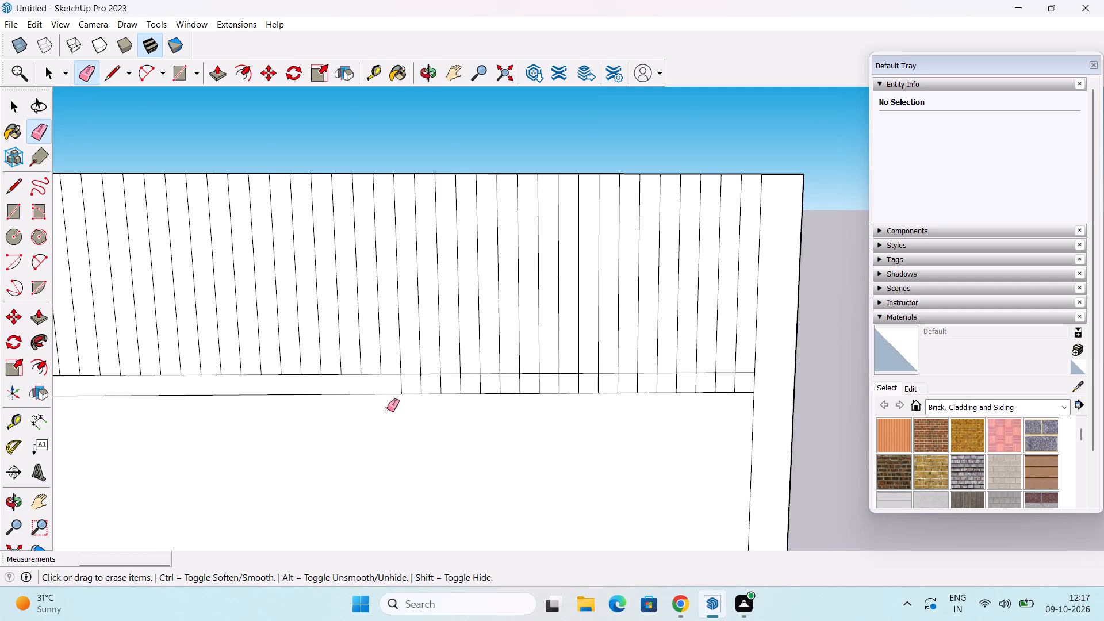
{"action": "scroll", "coordinate": [388, 415], "scroll_direction": "up", "scroll_amount": 1}
{"action": "left_click_drag", "start_coordinate": [400, 380], "coordinate": [449, 377]}
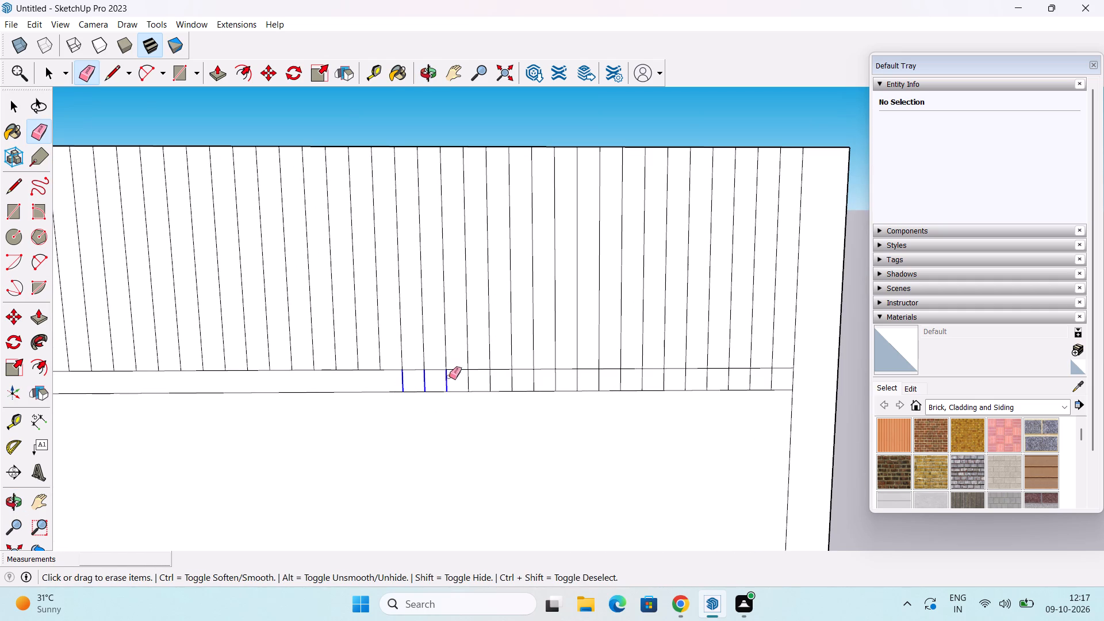
{"action": "left_click_drag", "start_coordinate": [449, 377], "coordinate": [647, 375]}
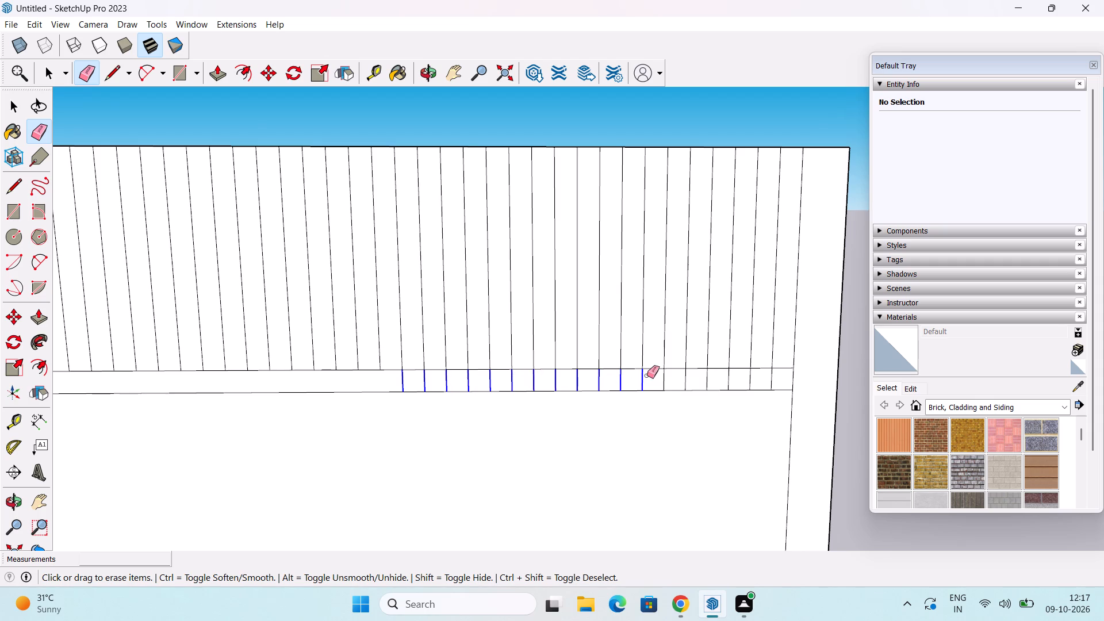
{"action": "left_click_drag", "start_coordinate": [647, 375], "coordinate": [787, 381]}
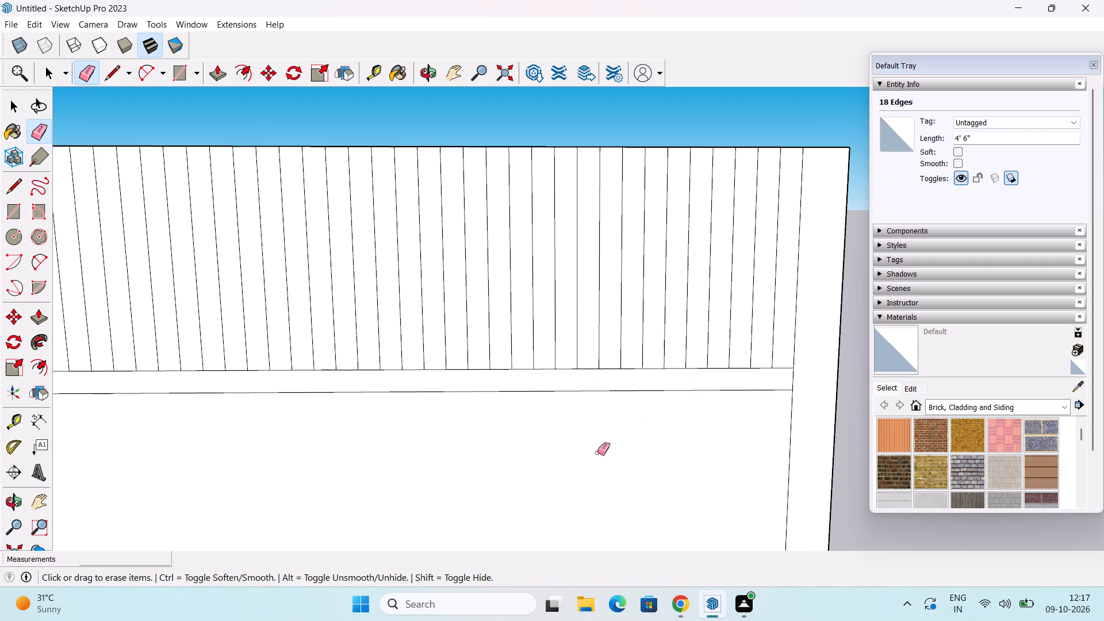
{"action": "scroll", "coordinate": [83, 556], "scroll_direction": "down", "scroll_amount": 3}
{"action": "scroll", "coordinate": [124, 505], "scroll_direction": "down", "scroll_amount": 3}
{"action": "key", "text": "space"}
Examine the whole strip wall with its horizontal band, the plain area and the cabinet below.
{"action": "scroll", "coordinate": [241, 505], "scroll_direction": "down", "scroll_amount": 7}
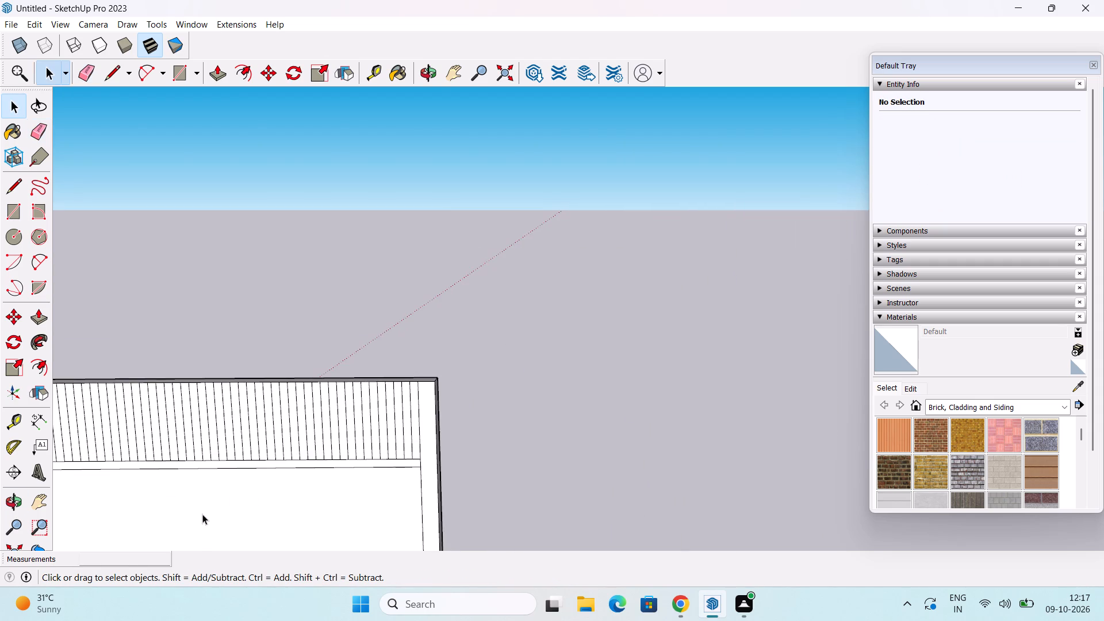
{"action": "middle_click_drag", "start_coordinate": [202, 514], "coordinate": [504, 402]}
{"action": "scroll", "coordinate": [432, 454], "scroll_direction": "down", "scroll_amount": 2}
{"action": "middle_click_drag", "start_coordinate": [426, 451], "coordinate": [454, 409]}
{"action": "scroll", "coordinate": [451, 409], "scroll_direction": "down", "scroll_amount": 3}
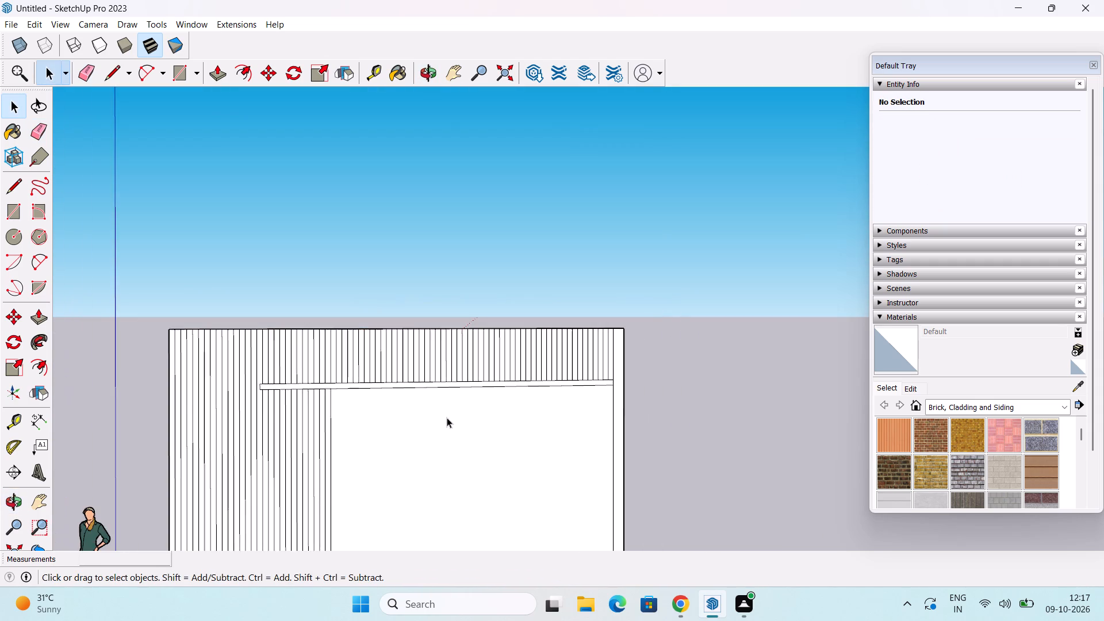
{"action": "middle_click_drag", "start_coordinate": [443, 422], "coordinate": [379, 489]}
{"action": "middle_click_drag", "start_coordinate": [377, 484], "coordinate": [411, 414]}
{"action": "scroll", "coordinate": [408, 413], "scroll_direction": "down", "scroll_amount": 1}
{"action": "scroll", "coordinate": [293, 360], "scroll_direction": "up", "scroll_amount": 3}
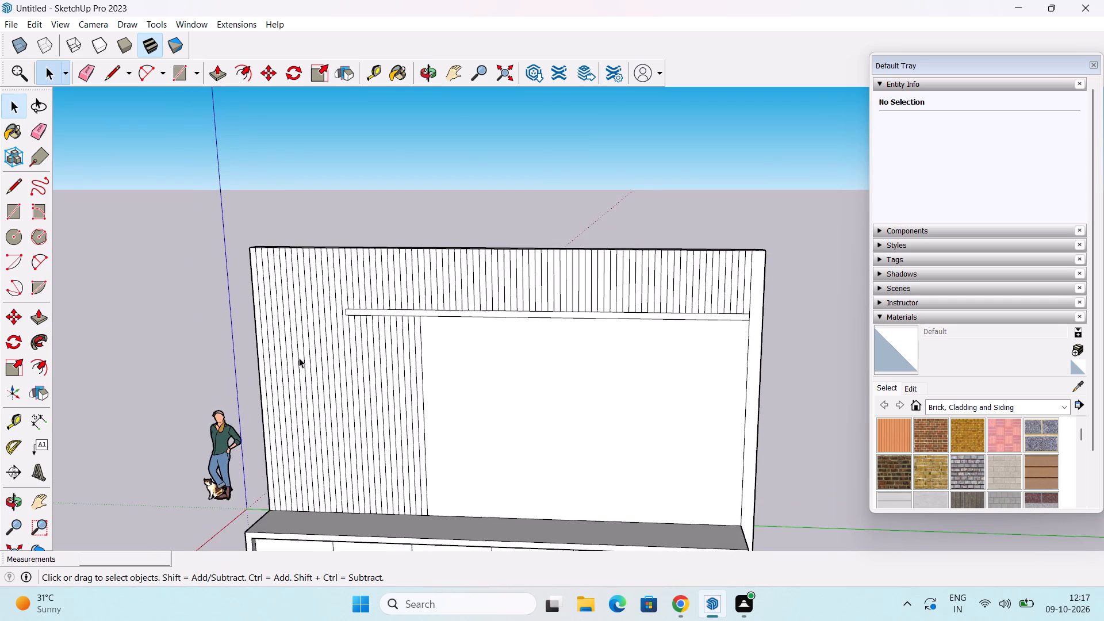
Copy the band section left of the plain area about 5' 8 9/16" straight down, dividing the distance by 2 for evenly spaced copies.
{"action": "scroll", "coordinate": [311, 342], "scroll_direction": "up", "scroll_amount": 5}
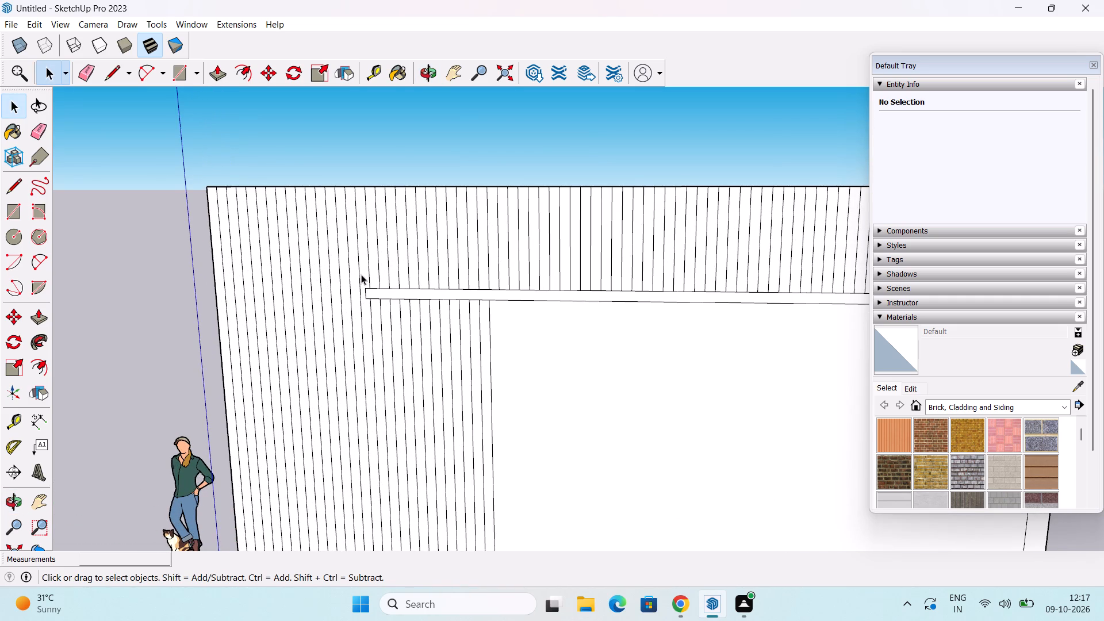
{"action": "left_click_drag", "start_coordinate": [361, 280], "coordinate": [499, 309]}
{"action": "left_click_drag", "start_coordinate": [499, 309], "coordinate": [494, 309]}
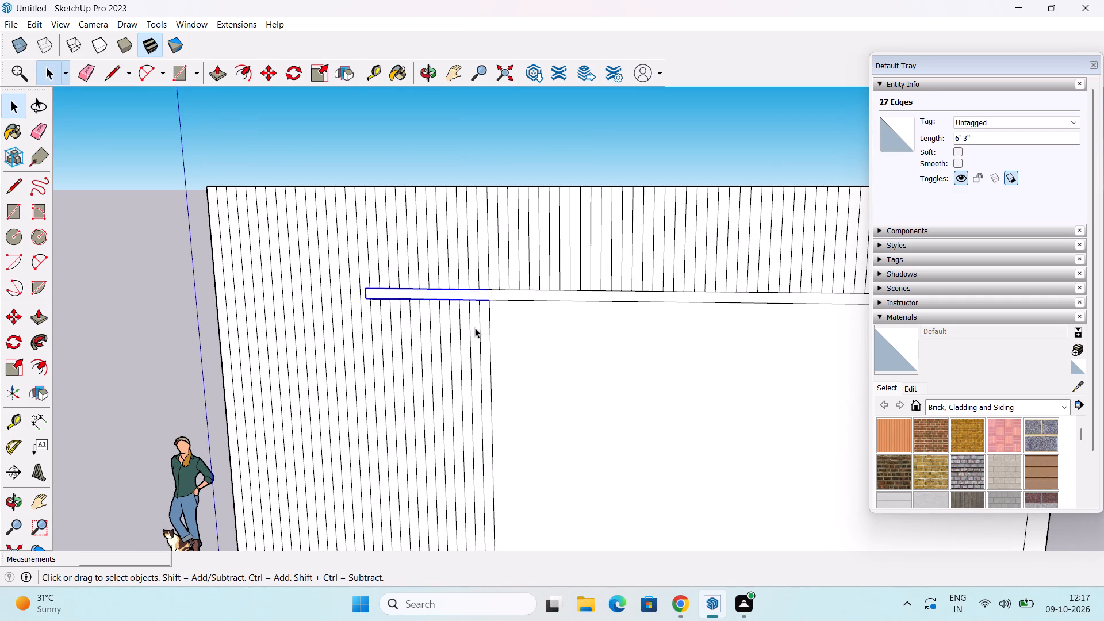
{"action": "key", "text": "m"}
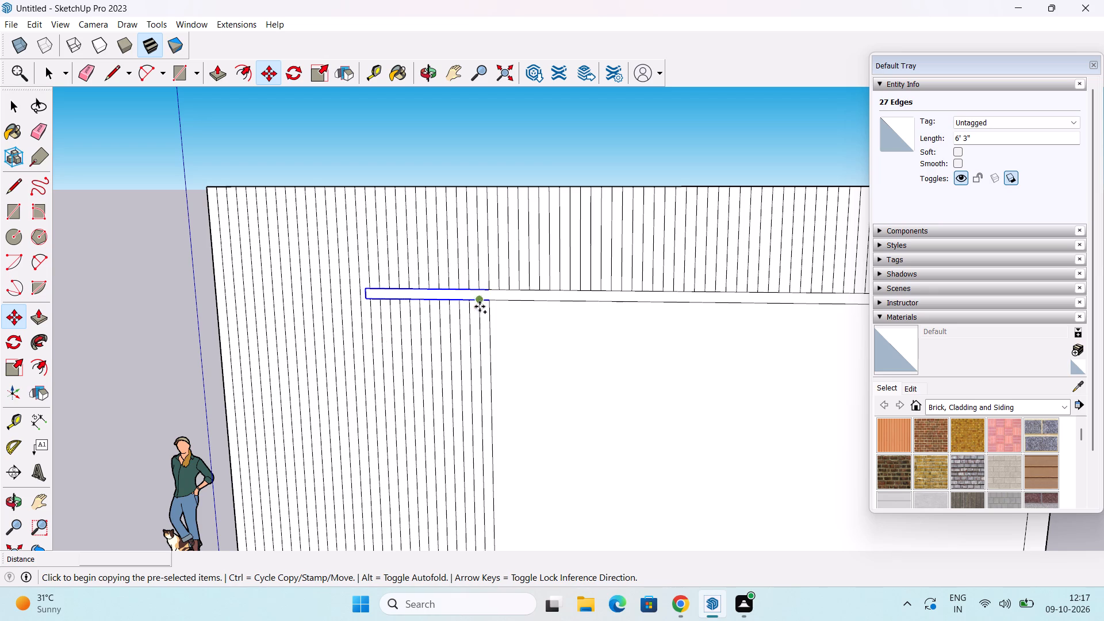
{"action": "left_click_drag", "start_coordinate": [490, 303], "coordinate": [490, 308]}
{"action": "scroll", "coordinate": [482, 419], "scroll_direction": "down", "scroll_amount": 2}
{"action": "middle_click_drag", "start_coordinate": [484, 459], "coordinate": [454, 324]}
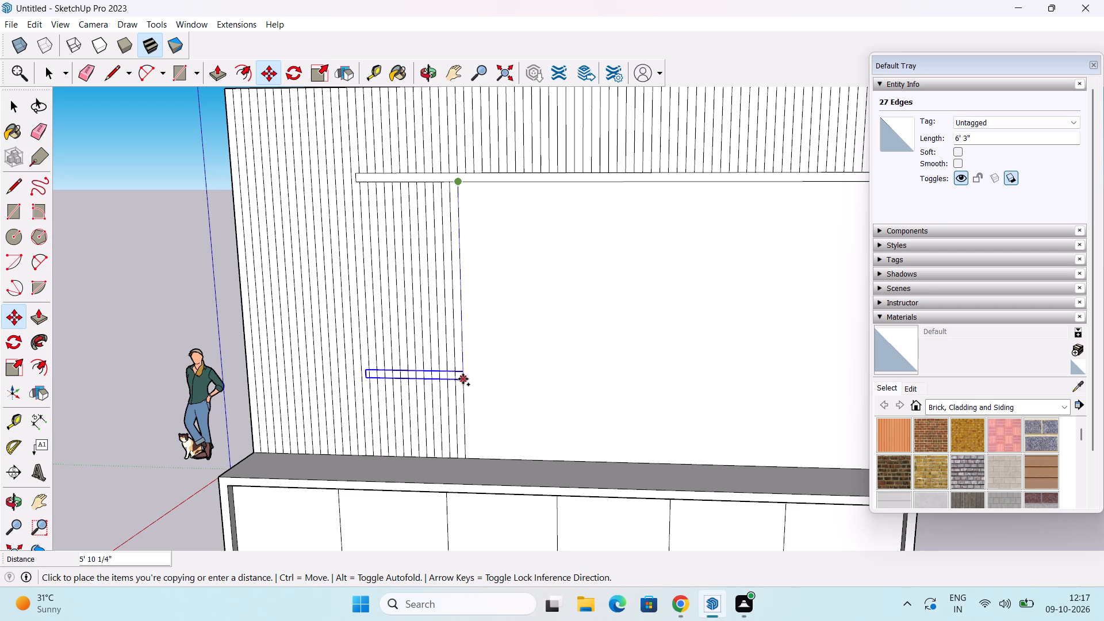
{"action": "left_click", "coordinate": [463, 375]}
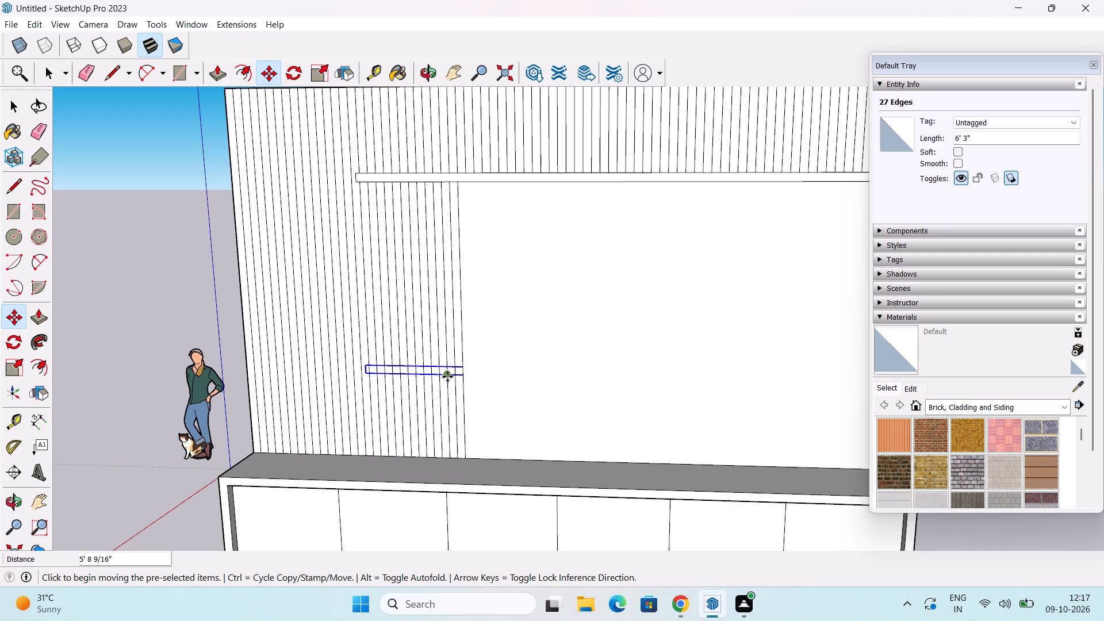
{"action": "key", "text": "slash"}
{"action": "key", "text": "2"}
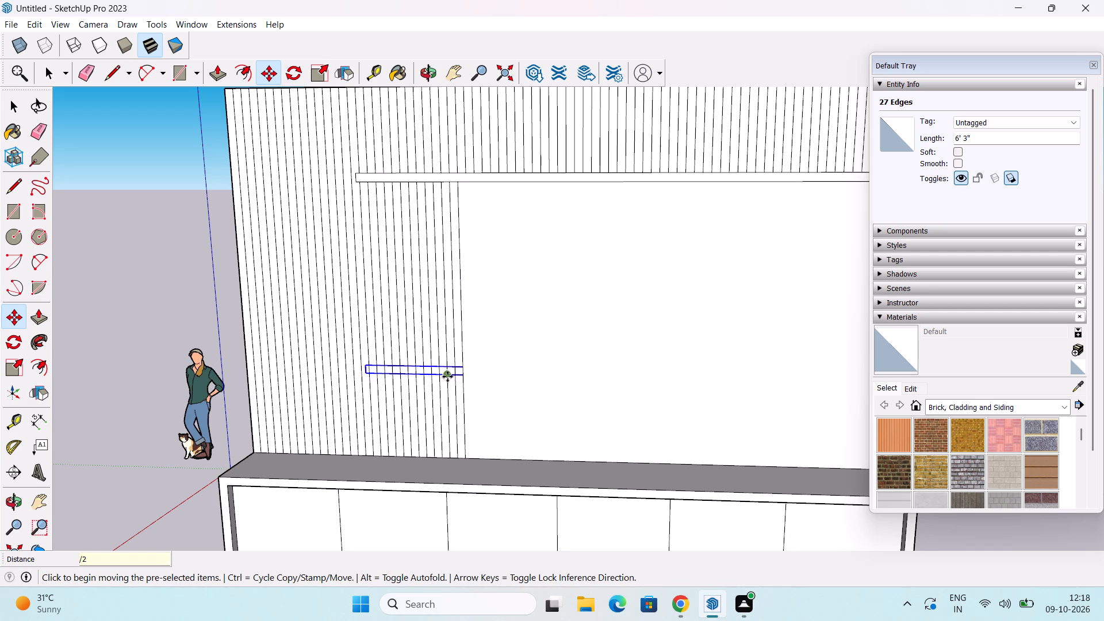
{"action": "key", "text": "Return"}
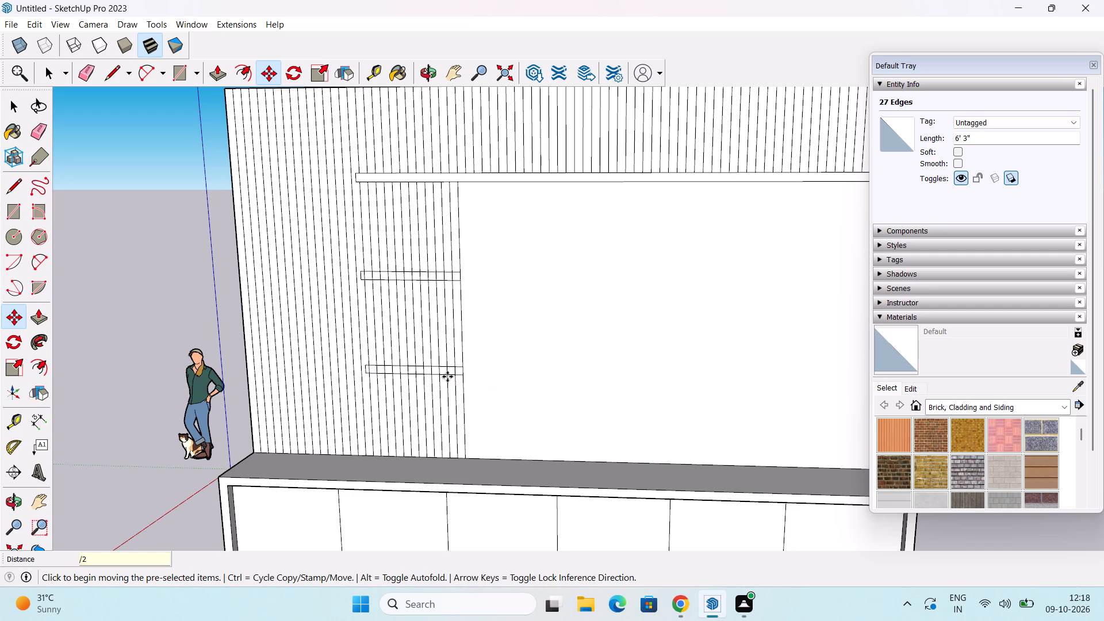
{"action": "key", "text": "space"}
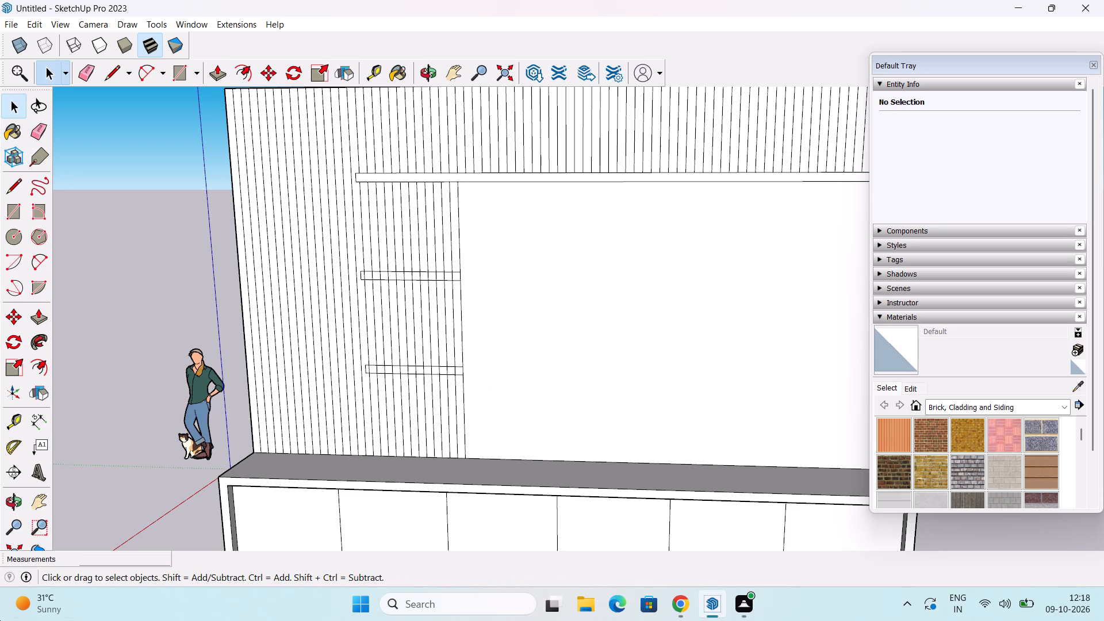
Erase the vertical strip segments inside the upper of the two copied bands.
{"action": "key", "text": "e"}
{"action": "scroll", "coordinate": [372, 273], "scroll_direction": "up", "scroll_amount": 3}
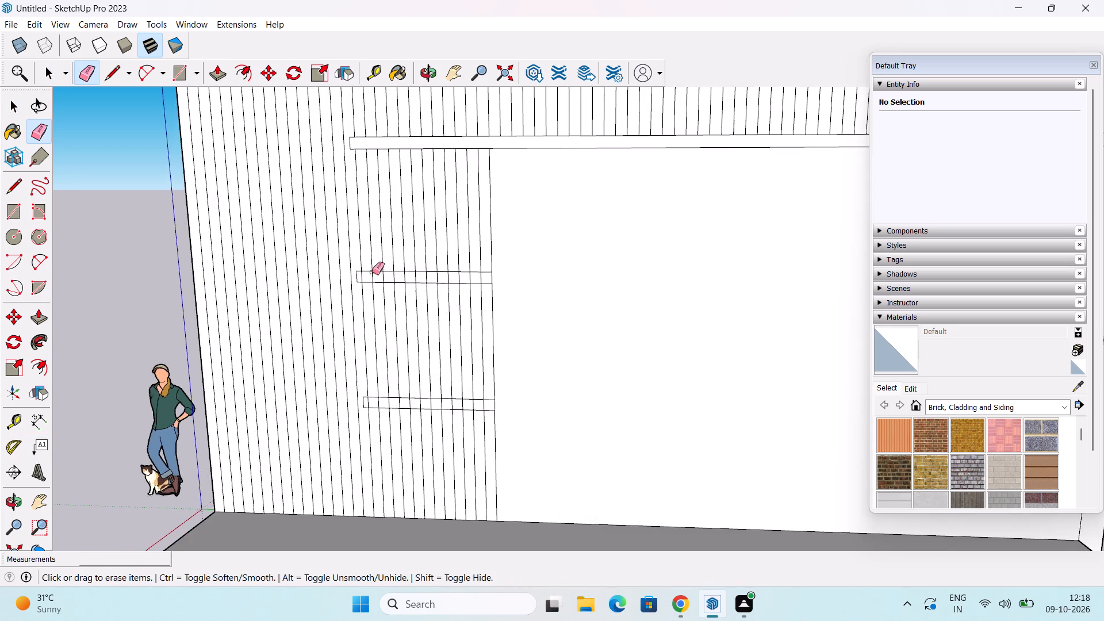
{"action": "scroll", "coordinate": [372, 272], "scroll_direction": "up", "scroll_amount": 5}
{"action": "left_click_drag", "start_coordinate": [350, 275], "coordinate": [383, 276]}
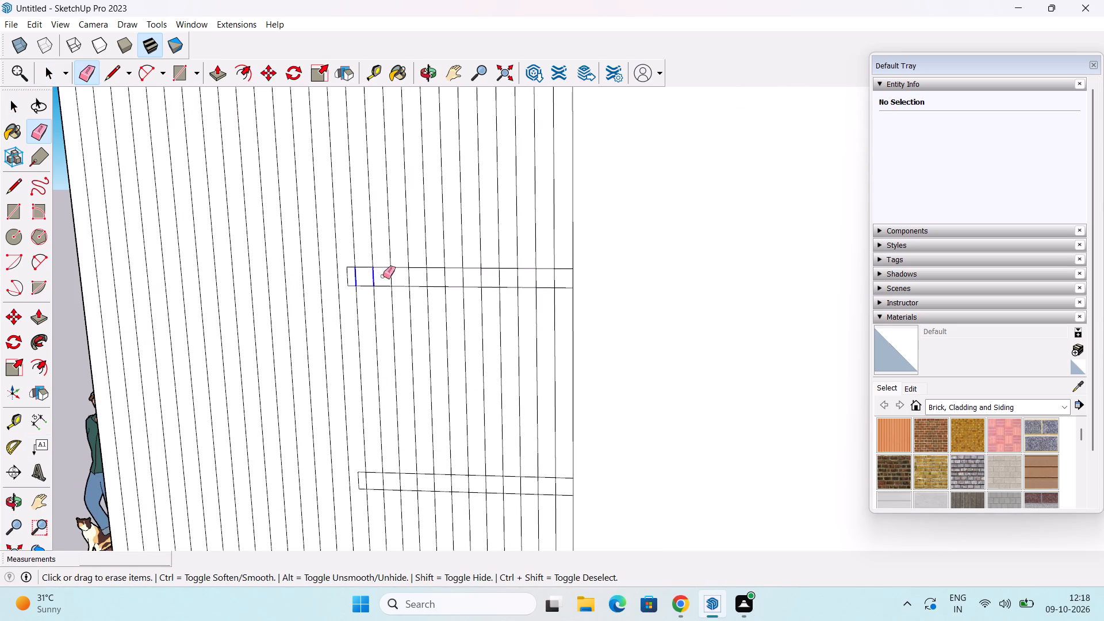
{"action": "left_click_drag", "start_coordinate": [383, 276], "coordinate": [543, 278]}
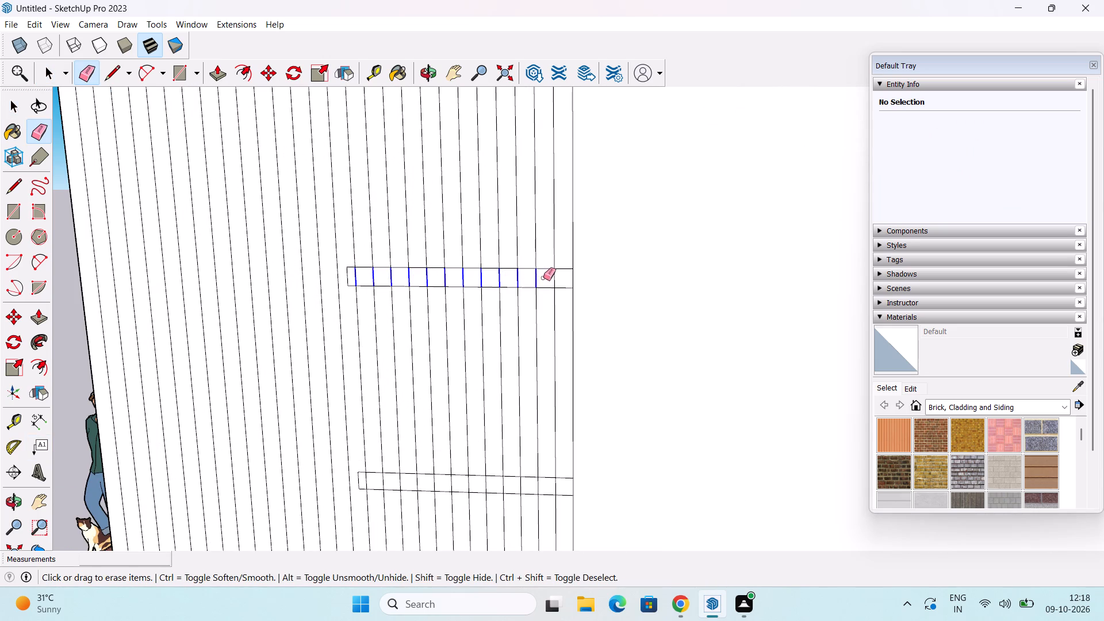
{"action": "left_click_drag", "start_coordinate": [543, 278], "coordinate": [564, 277]}
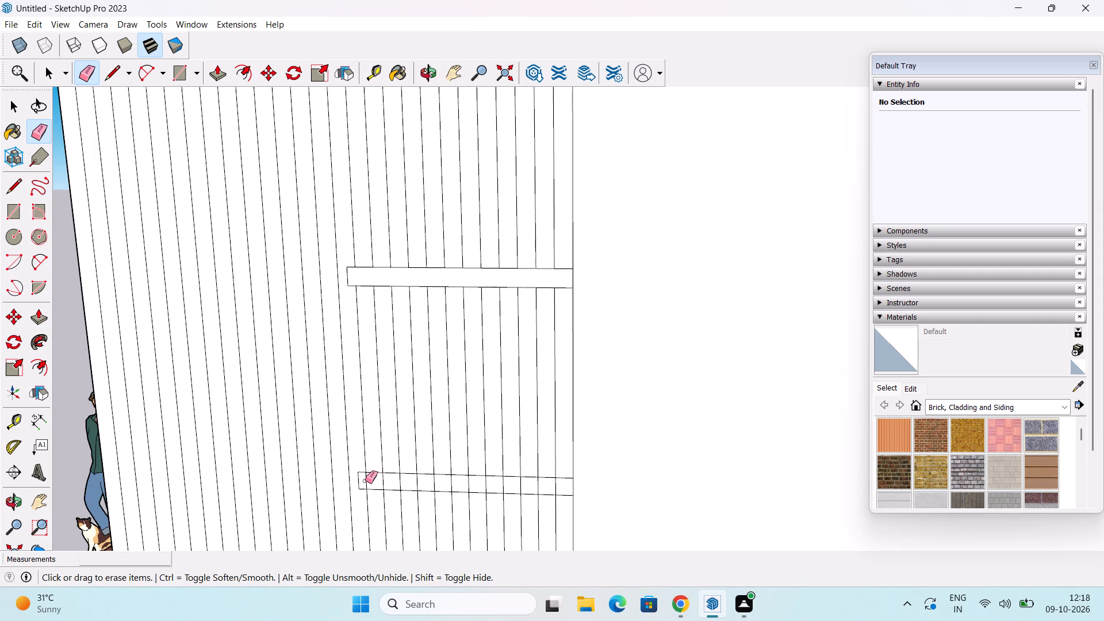
Erase the vertical strip segments inside the lower copied band, up to the plain area's left boundary.
{"action": "left_click_drag", "start_coordinate": [365, 478], "coordinate": [408, 481]}
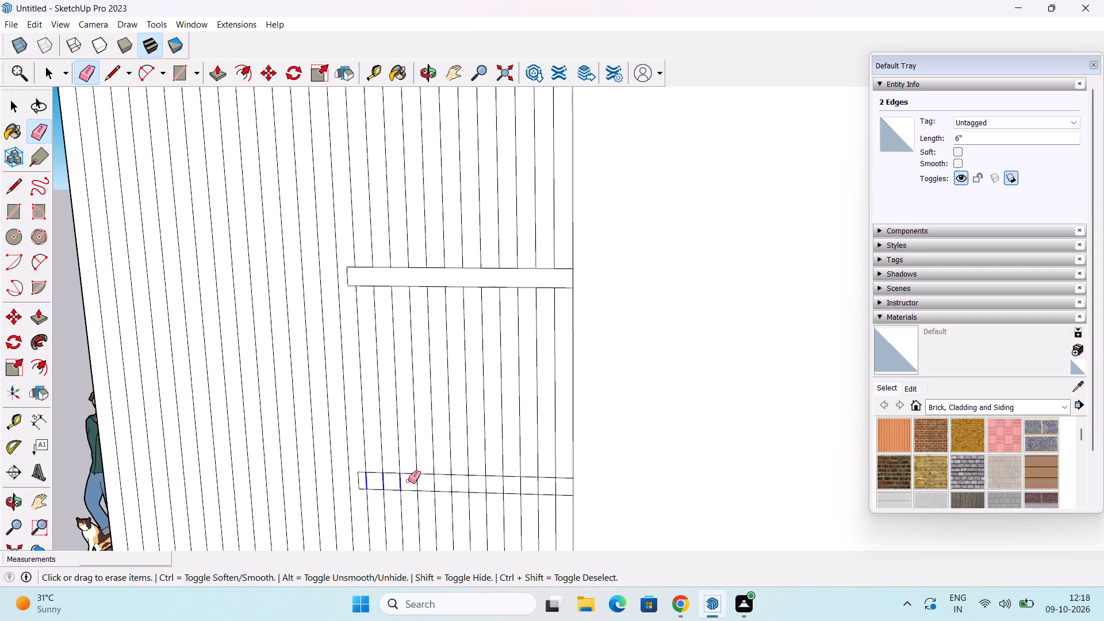
{"action": "left_click_drag", "start_coordinate": [408, 481], "coordinate": [457, 481]}
{"action": "left_click_drag", "start_coordinate": [457, 481], "coordinate": [564, 489]}
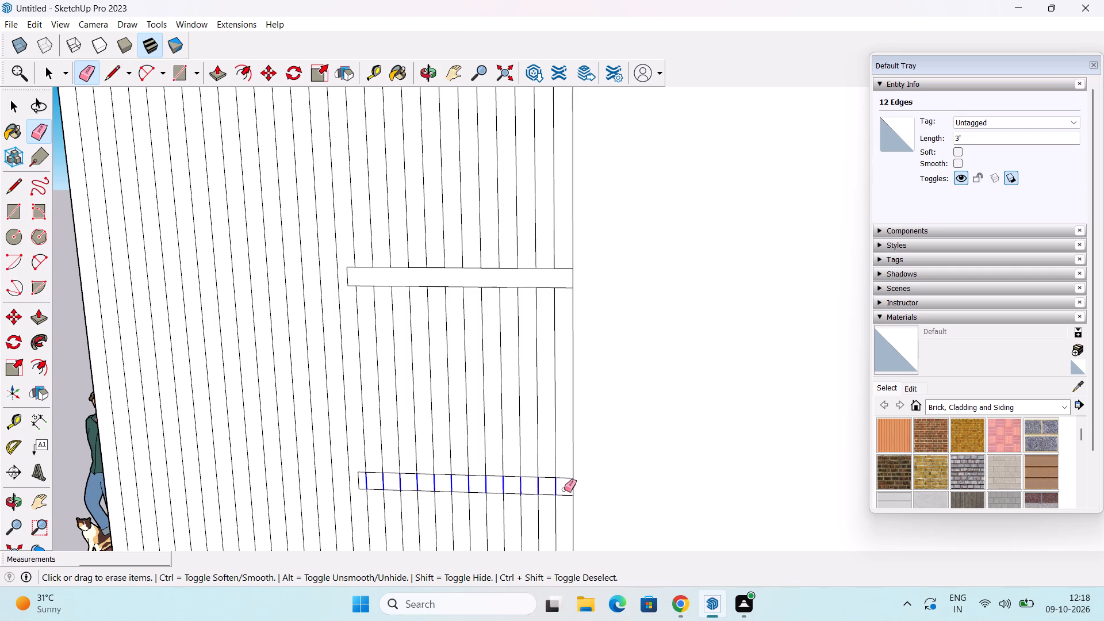
{"action": "left_click_drag", "start_coordinate": [564, 489], "coordinate": [565, 489]}
Examine the strip wall with its long band, the two short bands and the cabinet from several angles.
{"action": "scroll", "coordinate": [478, 472], "scroll_direction": "down", "scroll_amount": 9}
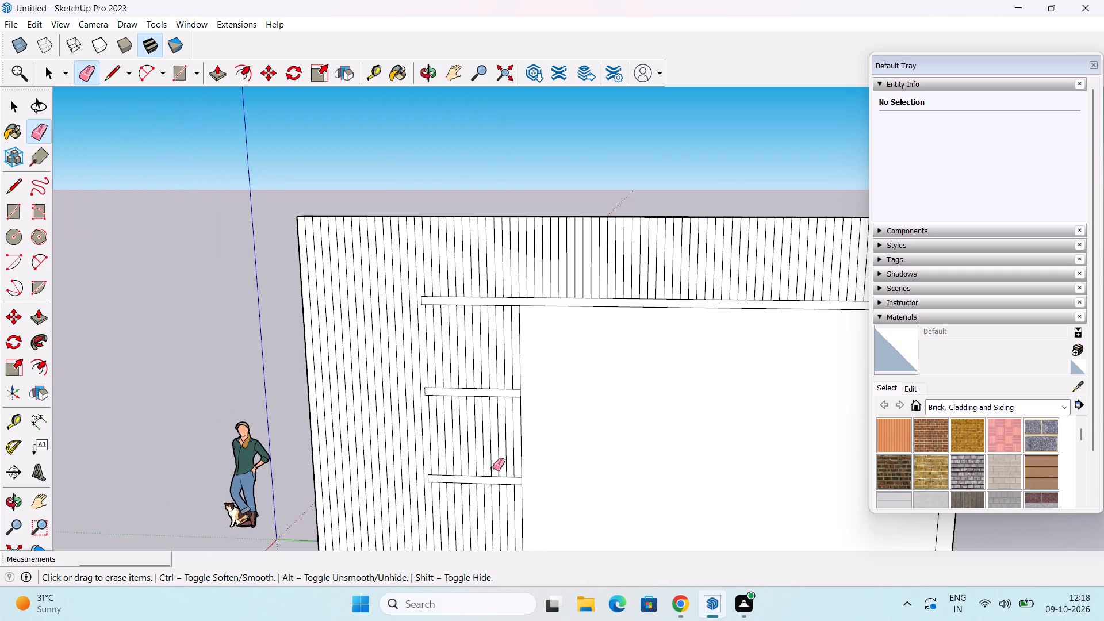
{"action": "middle_click_drag", "start_coordinate": [493, 466], "coordinate": [536, 482]}
{"action": "key", "text": "space"}
{"action": "scroll", "coordinate": [415, 441], "scroll_direction": "down", "scroll_amount": 2}
{"action": "middle_click_drag", "start_coordinate": [414, 451], "coordinate": [442, 432]}
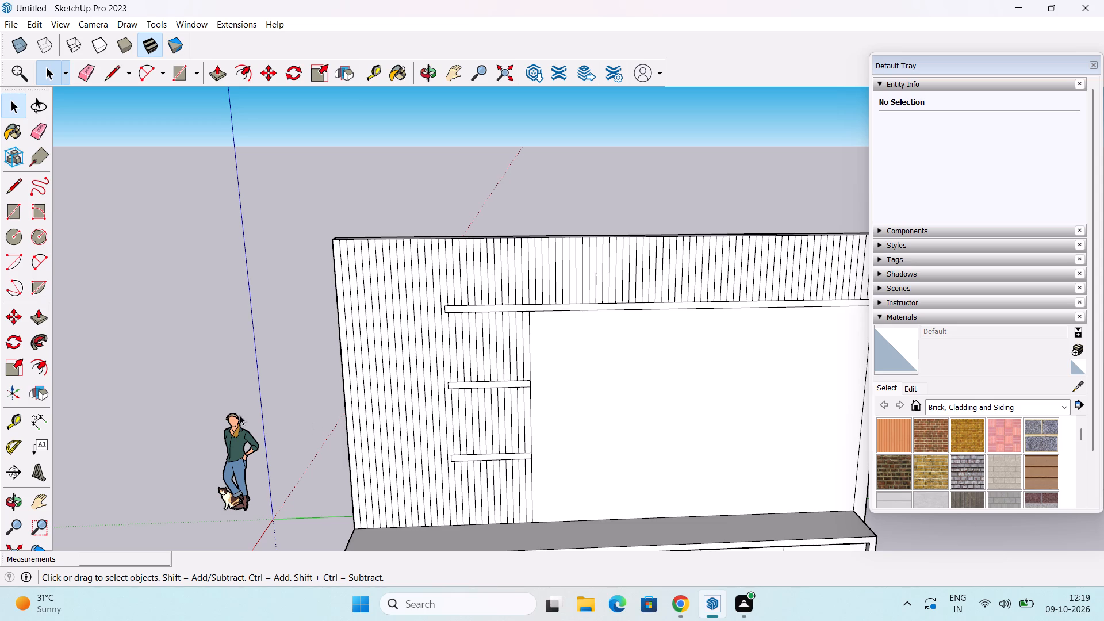
{"action": "middle_click_drag", "start_coordinate": [392, 431], "coordinate": [494, 410]}
{"action": "middle_click_drag", "start_coordinate": [555, 425], "coordinate": [463, 392], "text": "shift"}
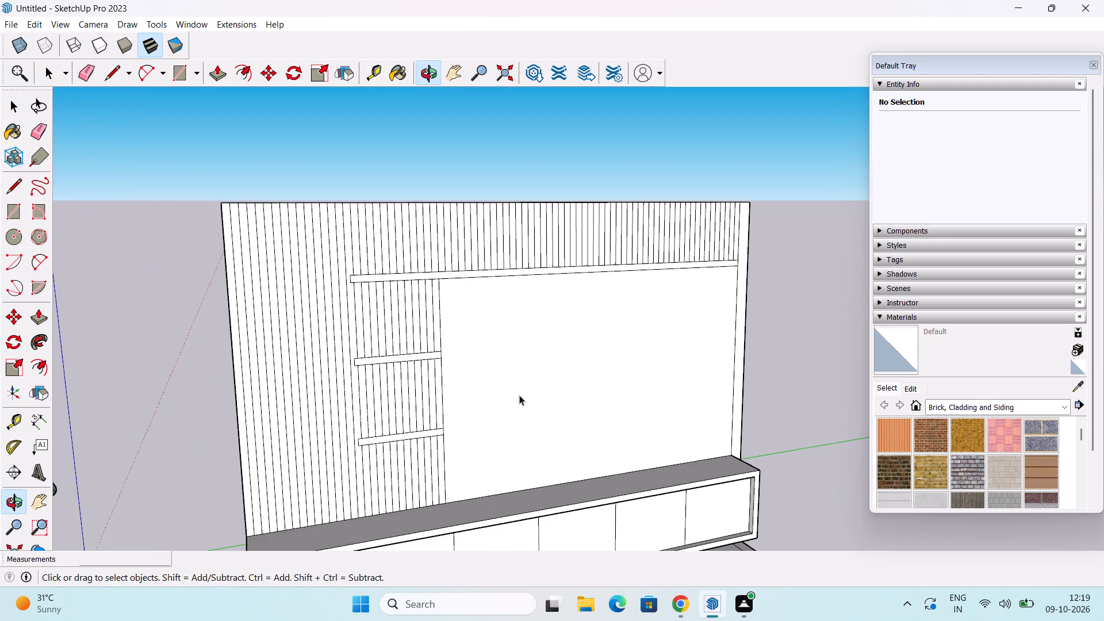
{"action": "middle_click_drag", "start_coordinate": [517, 395], "coordinate": [361, 354]}
{"action": "middle_click_drag", "start_coordinate": [441, 347], "coordinate": [505, 381]}
{"action": "middle_click_drag", "start_coordinate": [511, 407], "coordinate": [657, 438]}
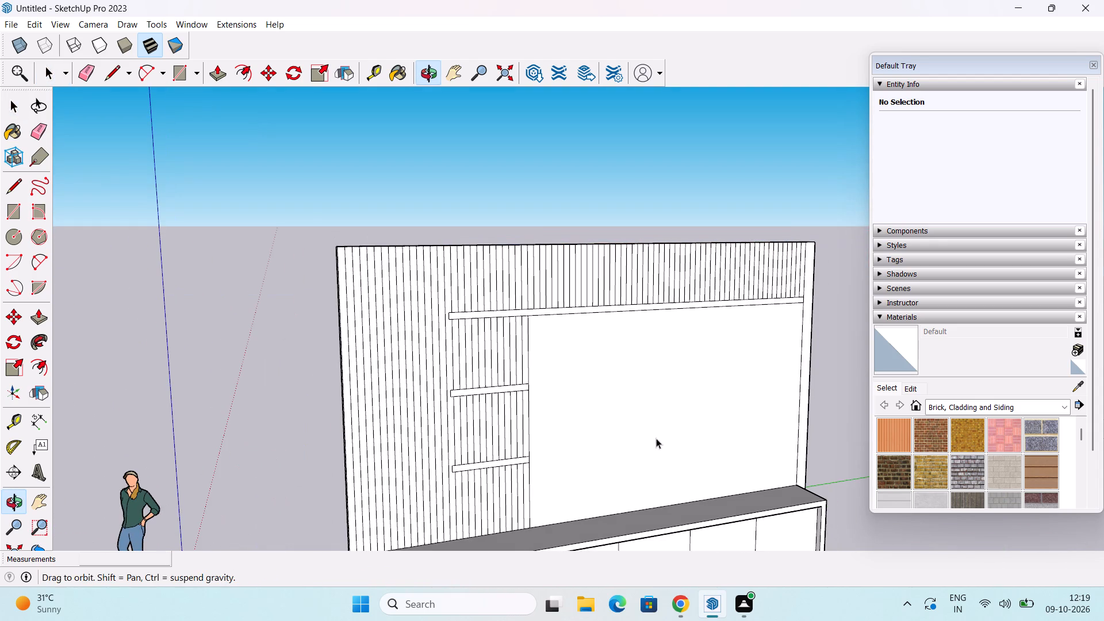
Push/Pull the leftmost vertical strip of the wall outward by 2".
{"action": "scroll", "coordinate": [459, 335], "scroll_direction": "up", "scroll_amount": 1}
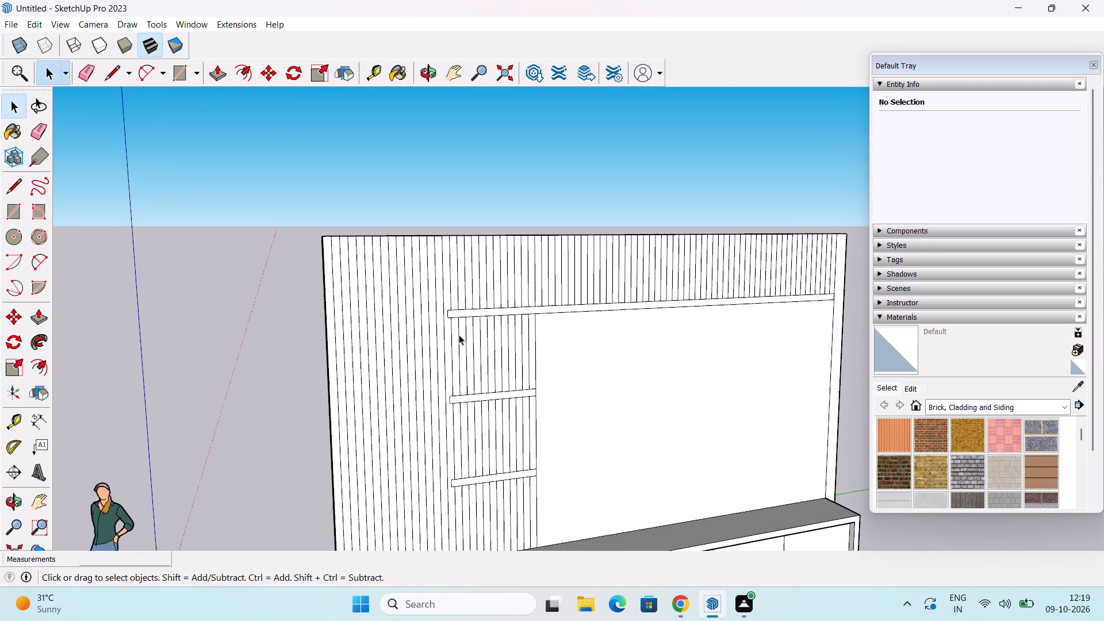
{"action": "middle_click_drag", "start_coordinate": [459, 335], "coordinate": [457, 370]}
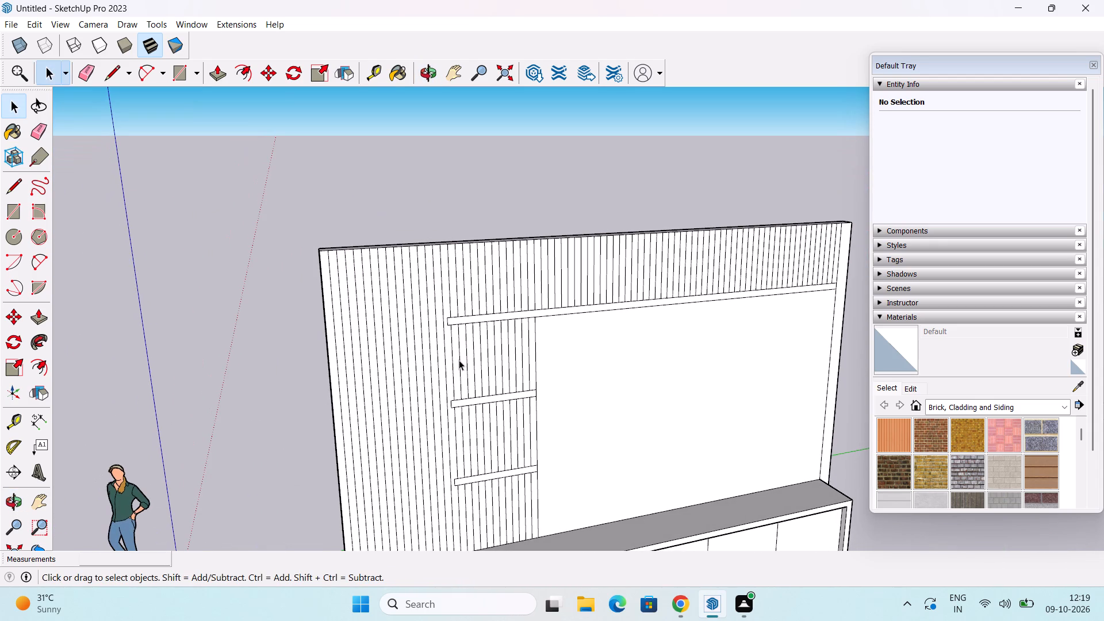
{"action": "key", "text": "p"}
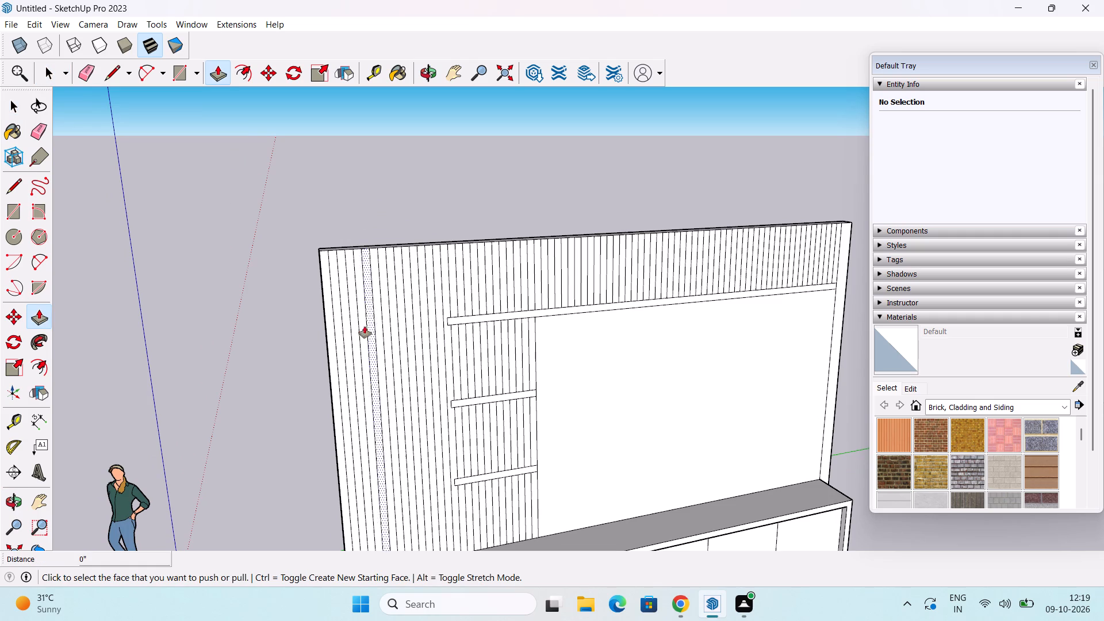
{"action": "scroll", "coordinate": [343, 343], "scroll_direction": "up", "scroll_amount": 3}
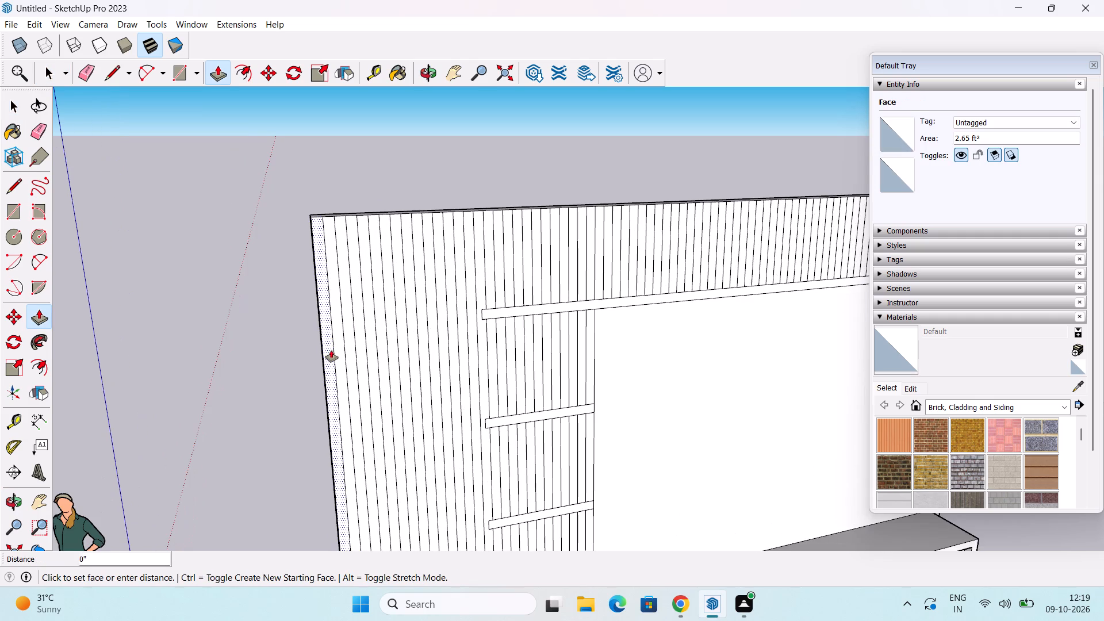
{"action": "left_click", "coordinate": [331, 350]}
{"action": "type", "text": "2\""}
{"action": "key", "text": "Return"}
Repeat the 2" Push/Pull on every other vertical strip, from the third strip to the first one above the long band.
{"action": "middle_click_drag", "start_coordinate": [514, 440], "coordinate": [404, 461]}
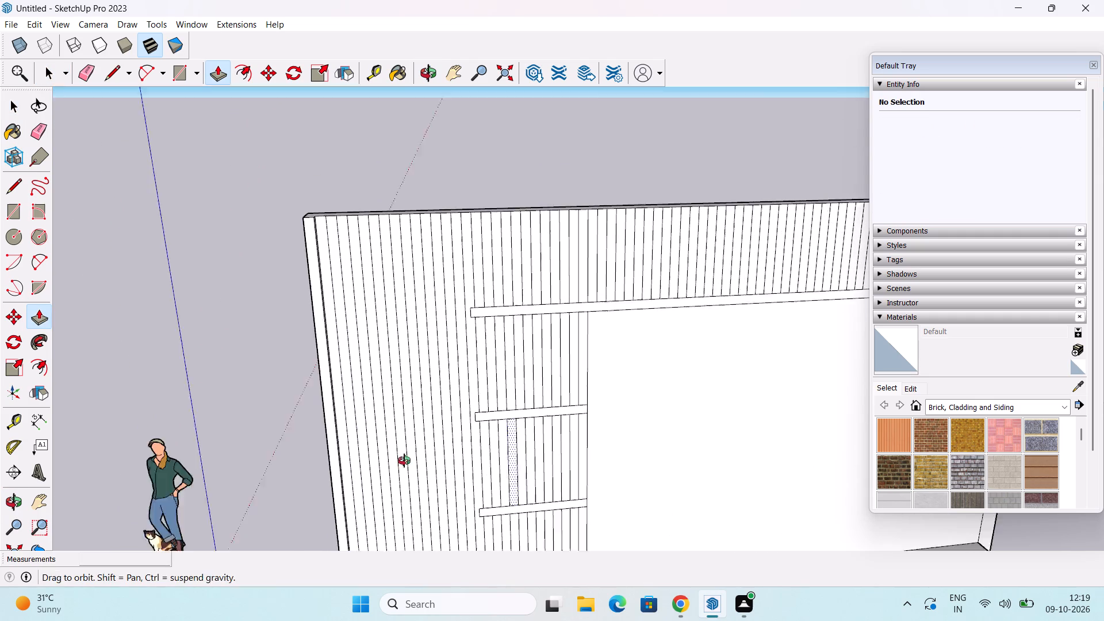
{"action": "middle_click_drag", "start_coordinate": [404, 461], "coordinate": [324, 466]}
{"action": "middle_click_drag", "start_coordinate": [649, 470], "coordinate": [647, 521]}
{"action": "scroll", "coordinate": [404, 340], "scroll_direction": "up", "scroll_amount": 2}
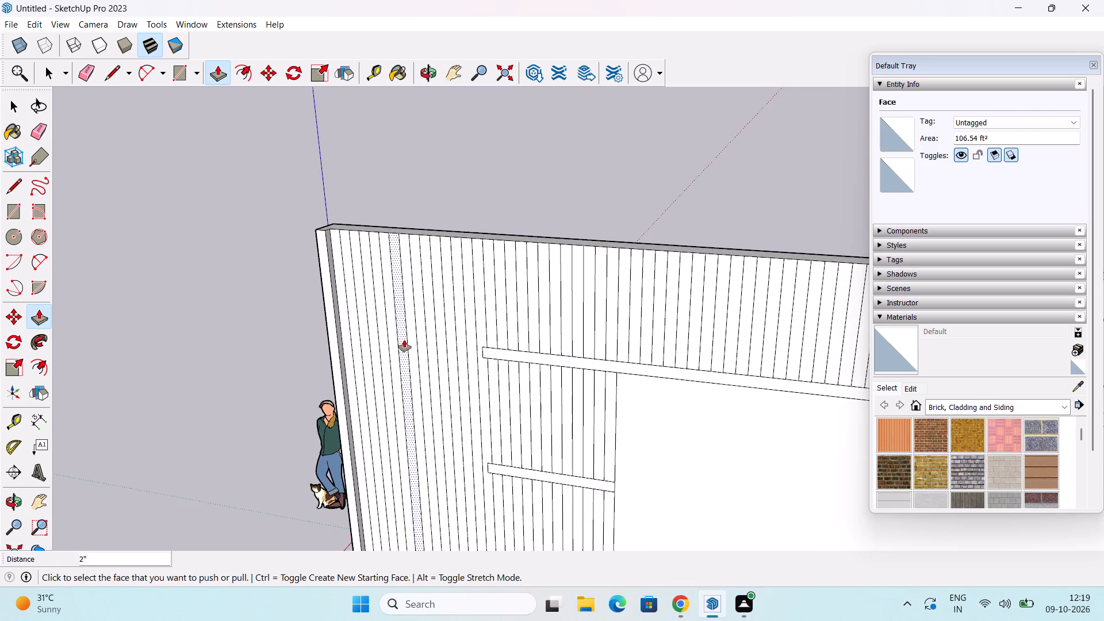
{"action": "scroll", "coordinate": [417, 359], "scroll_direction": "up", "scroll_amount": 5}
{"action": "middle_click_drag", "start_coordinate": [417, 360], "coordinate": [474, 421]}
{"action": "scroll", "coordinate": [477, 403], "scroll_direction": "down", "scroll_amount": 3}
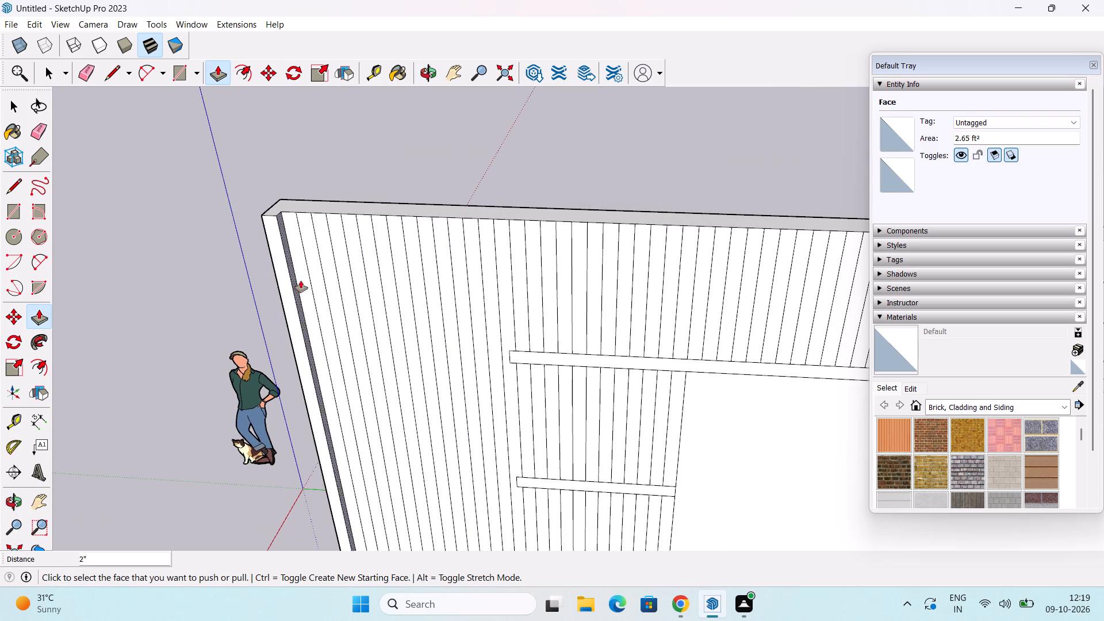
{"action": "double_click", "coordinate": [310, 281]}
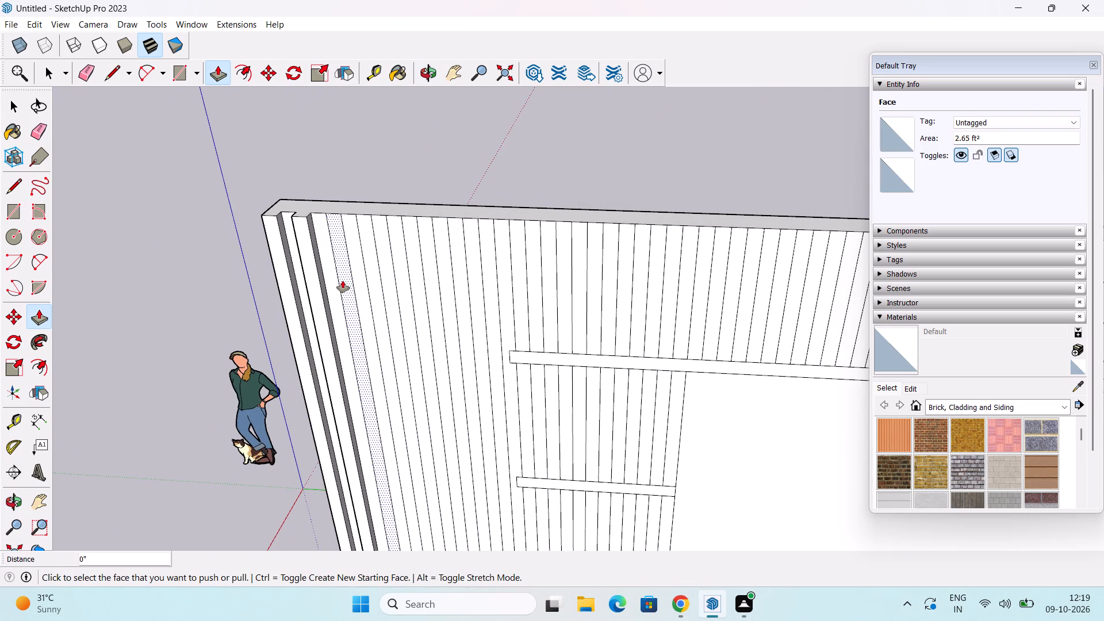
{"action": "double_click", "coordinate": [343, 281]}
{"action": "double_click", "coordinate": [373, 291]}
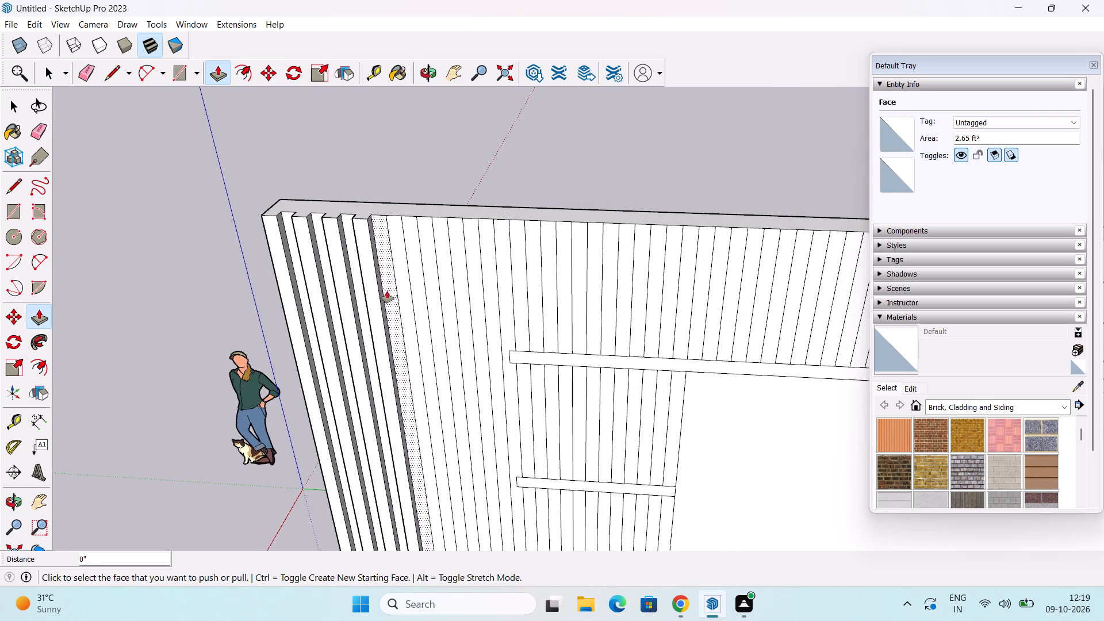
{"action": "left_click", "coordinate": [401, 287]}
{"action": "left_click", "coordinate": [401, 287]}
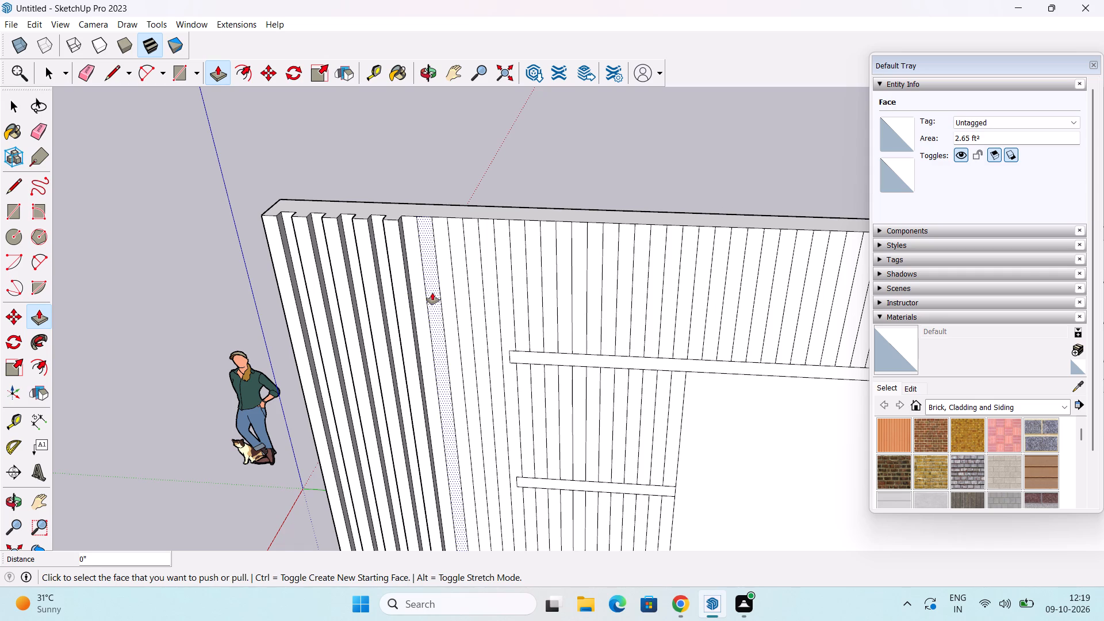
{"action": "double_click", "coordinate": [432, 293]}
{"action": "double_click", "coordinate": [462, 300]}
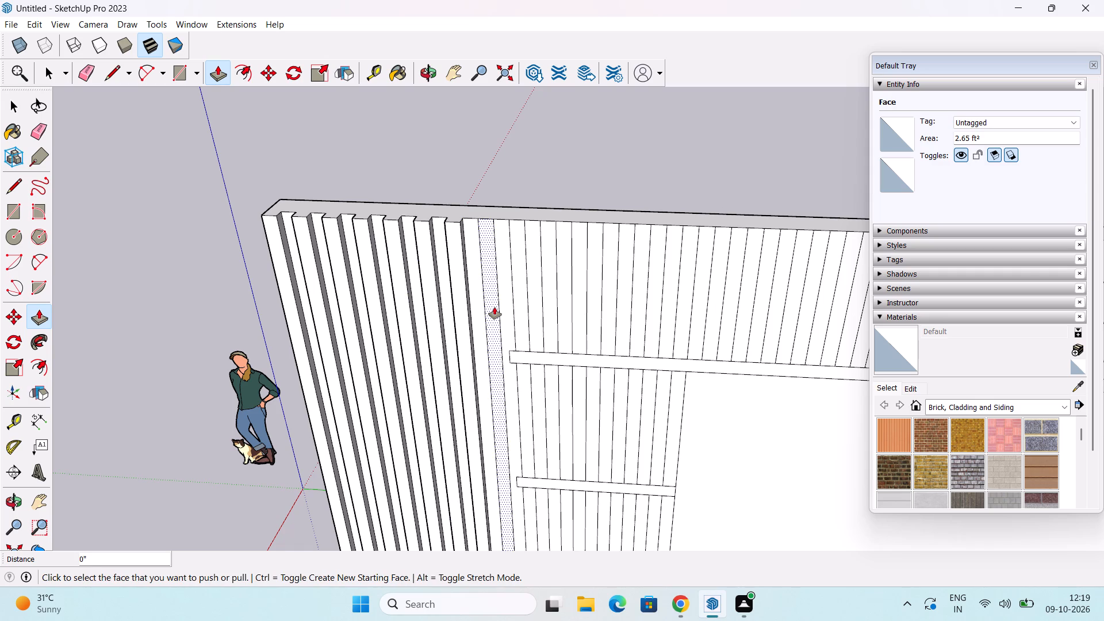
{"action": "double_click", "coordinate": [494, 307]}
{"action": "double_click", "coordinate": [519, 306]}
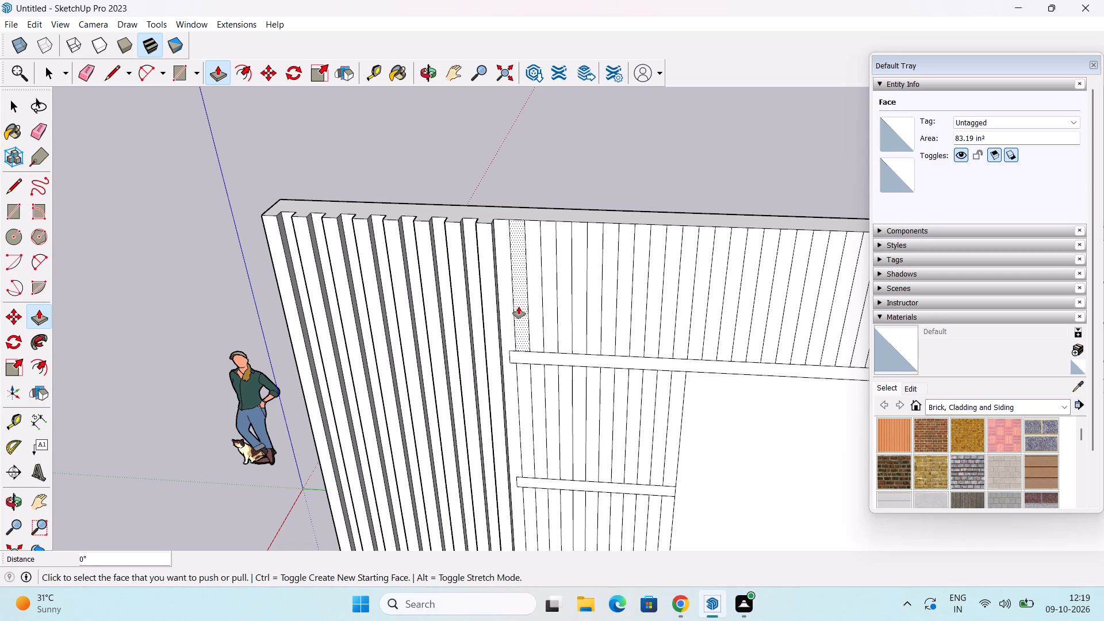
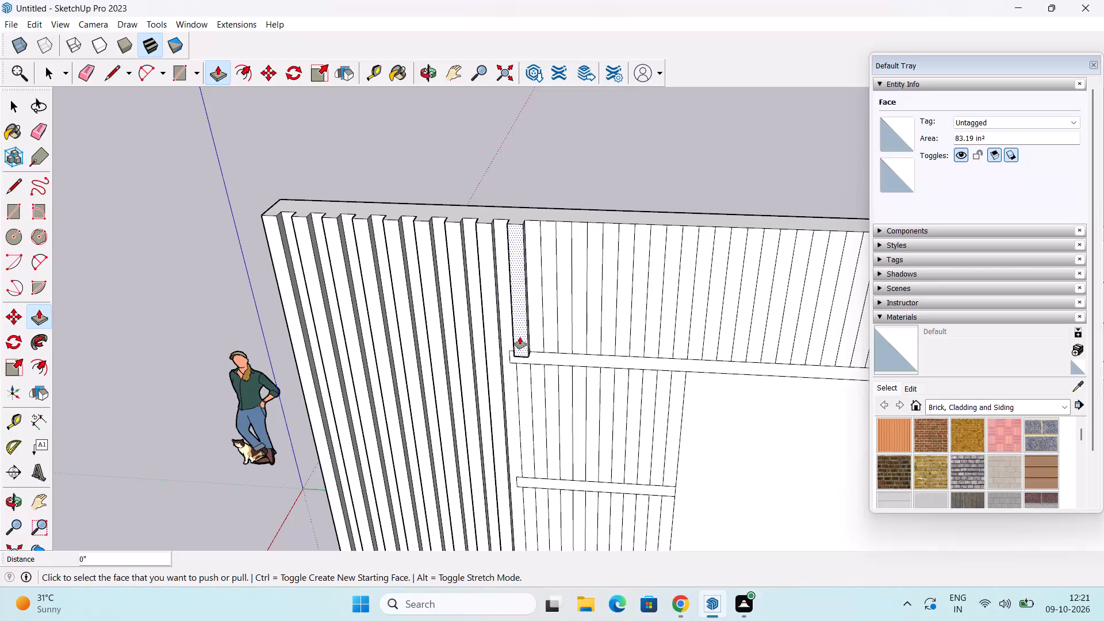
Repeat the 2" Push/Pull on the next eleven alternate vertical strips above the long band, continuing from the one already raised.
{"action": "scroll", "coordinate": [574, 386], "scroll_direction": "down", "scroll_amount": 2}
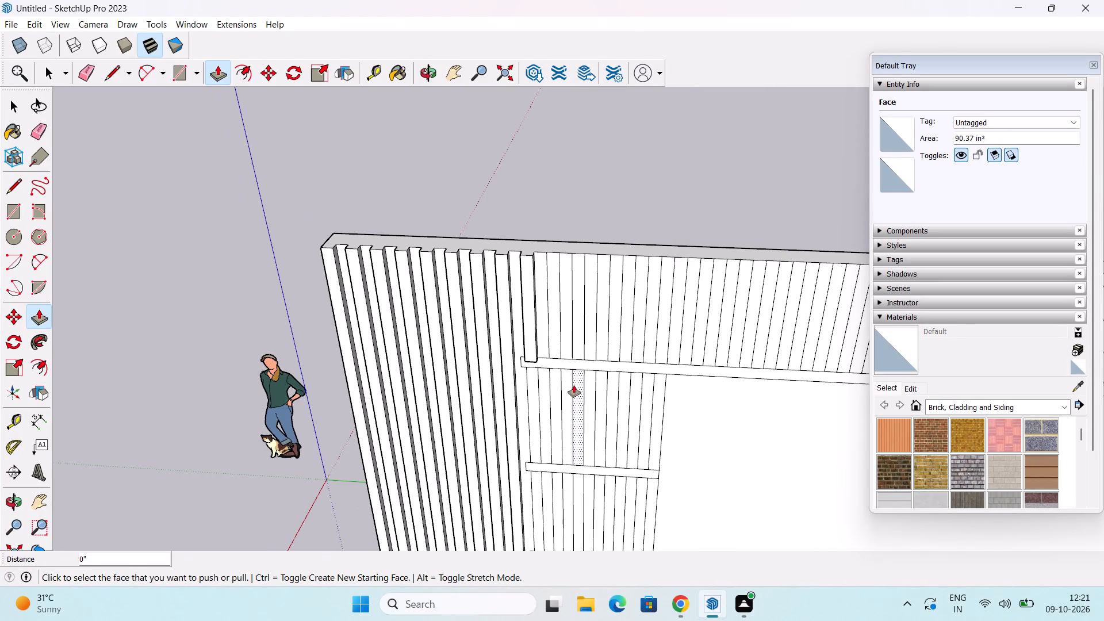
{"action": "middle_click_drag", "start_coordinate": [574, 385], "coordinate": [462, 326], "text": "shift"}
{"action": "scroll", "coordinate": [451, 339], "scroll_direction": "up", "scroll_amount": 3}
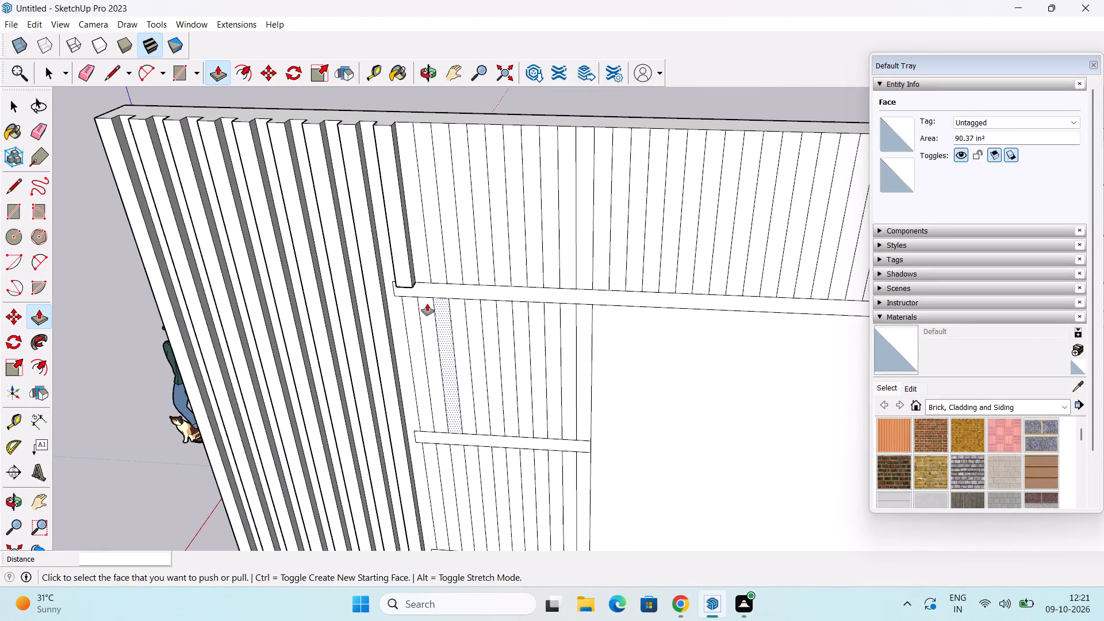
{"action": "double_click", "coordinate": [430, 209]}
{"action": "double_click", "coordinate": [458, 210]}
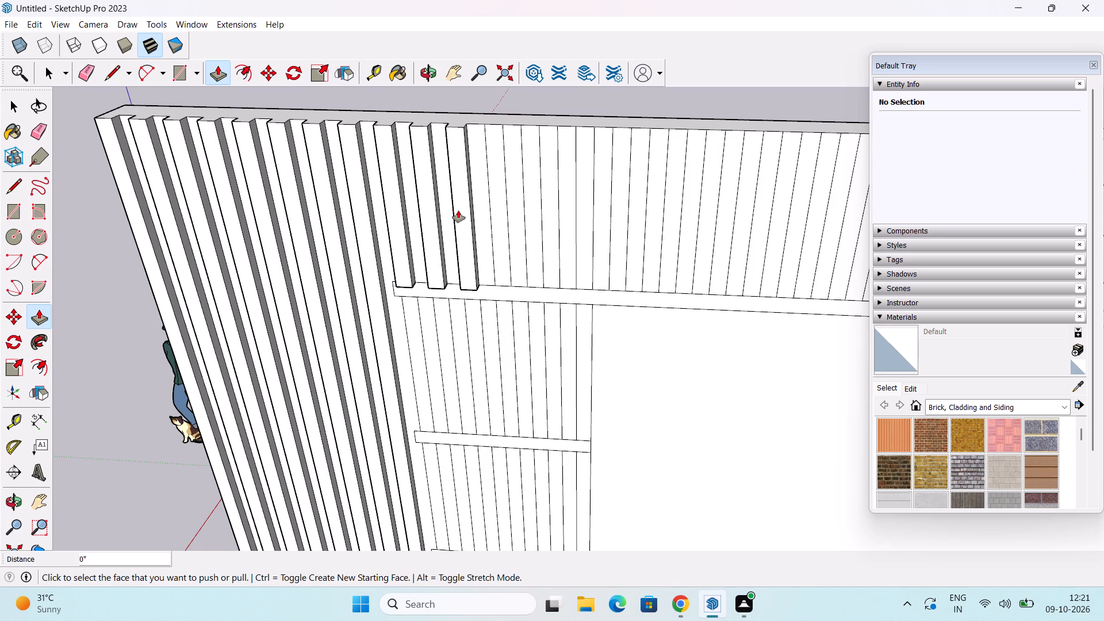
{"action": "scroll", "coordinate": [535, 177], "scroll_direction": "down", "scroll_amount": 1}
{"action": "middle_click_drag", "start_coordinate": [535, 178], "coordinate": [366, 209], "text": "shift"}
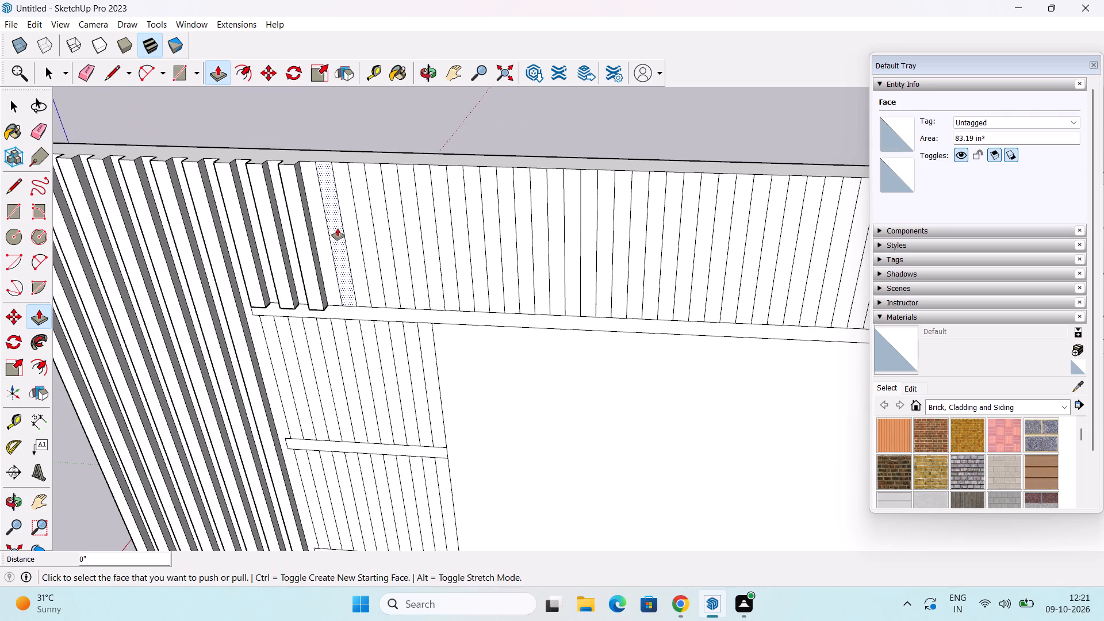
{"action": "double_click", "coordinate": [338, 228]}
{"action": "double_click", "coordinate": [363, 229]}
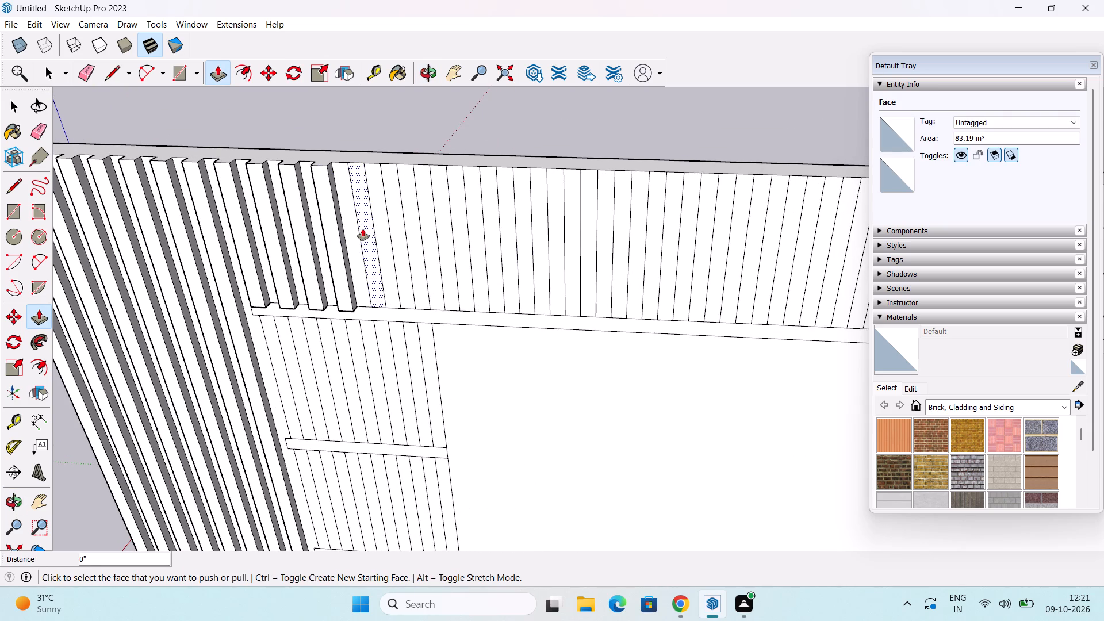
{"action": "double_click", "coordinate": [393, 230]}
{"action": "double_click", "coordinate": [428, 231]}
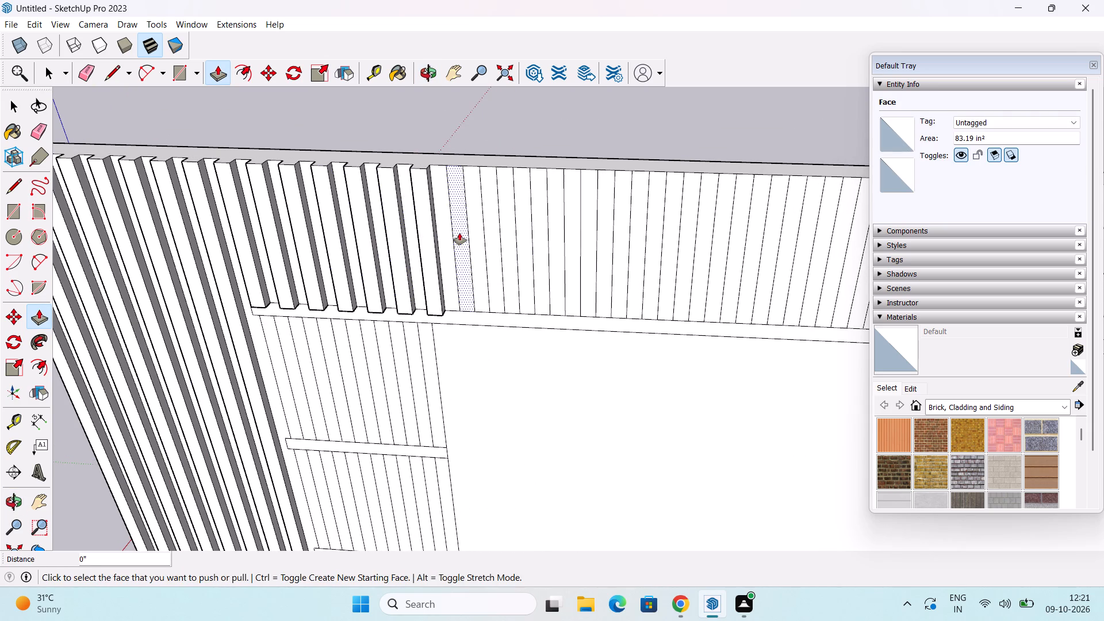
{"action": "double_click", "coordinate": [460, 233]}
{"action": "double_click", "coordinate": [484, 230]}
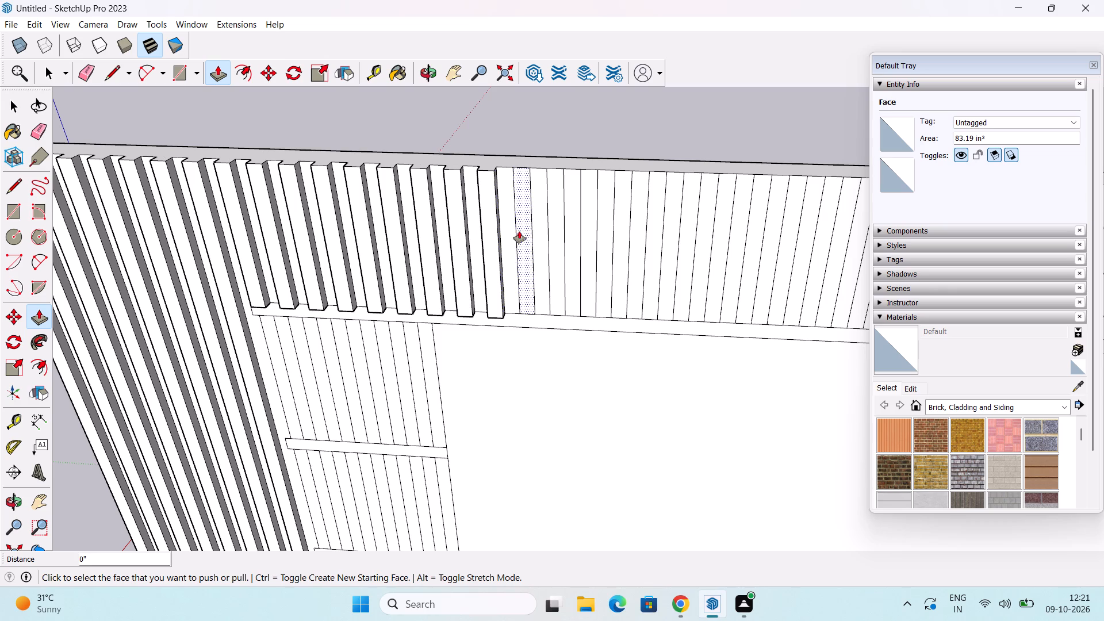
{"action": "double_click", "coordinate": [519, 231]}
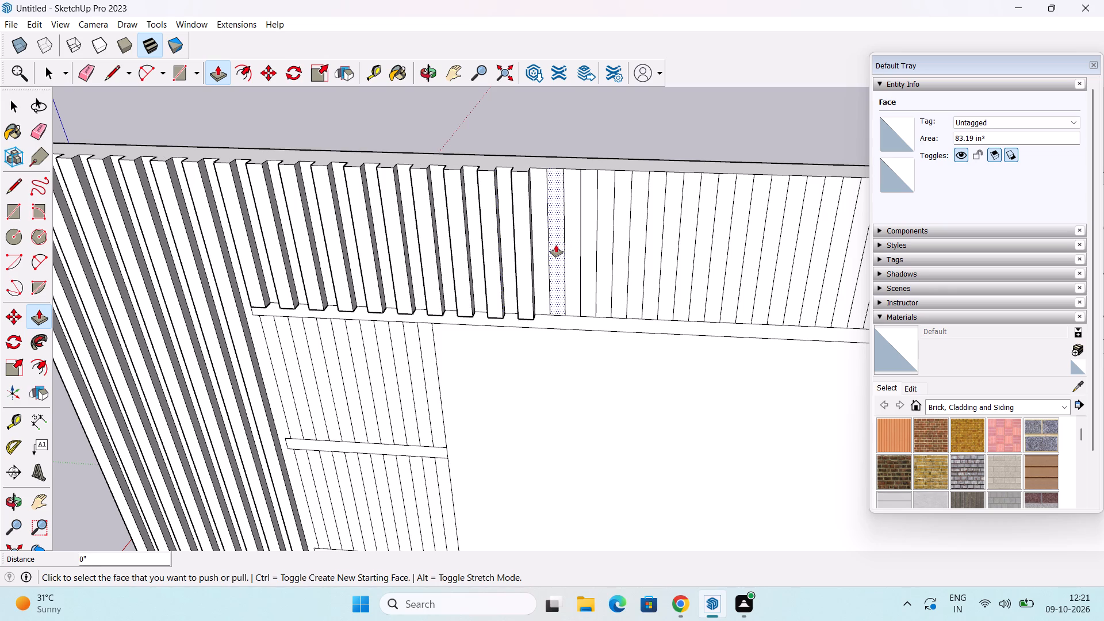
{"action": "double_click", "coordinate": [556, 245]}
{"action": "double_click", "coordinate": [587, 244]}
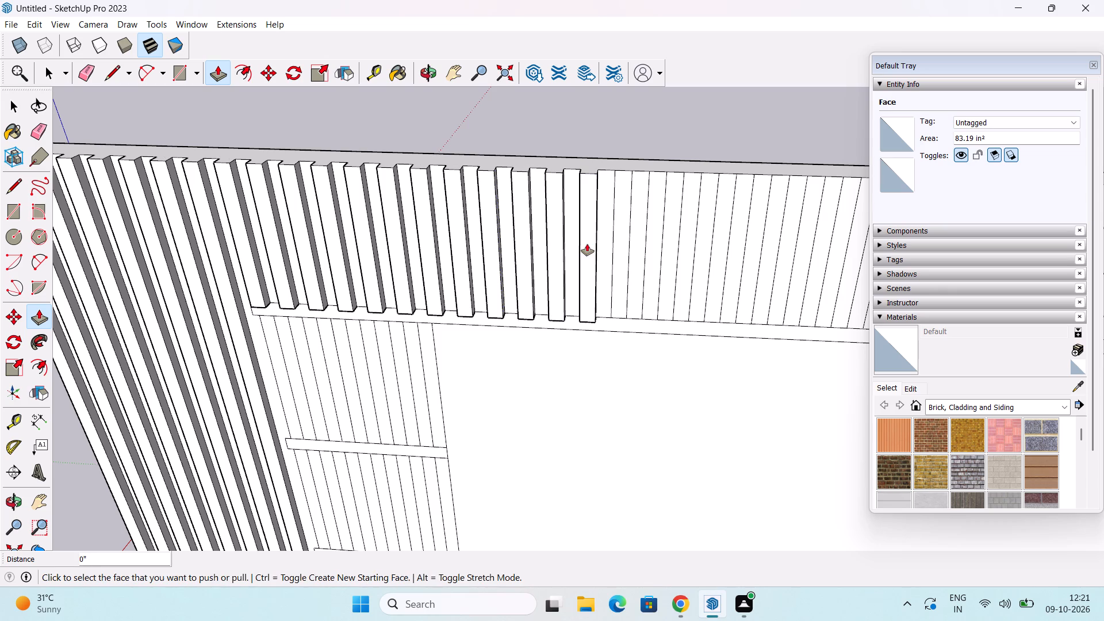
Raise the following eight alternate strips above the long band by the same 2", continuing across the plain area.
{"action": "middle_click_drag", "start_coordinate": [587, 244], "coordinate": [392, 251], "text": "shift"}
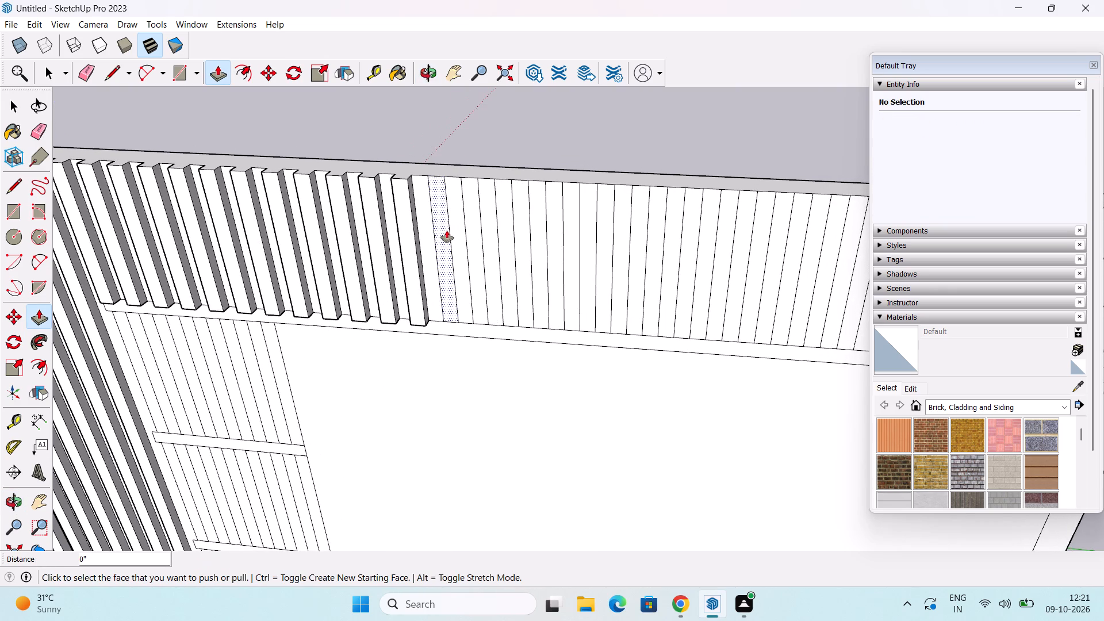
{"action": "left_click", "coordinate": [447, 231]}
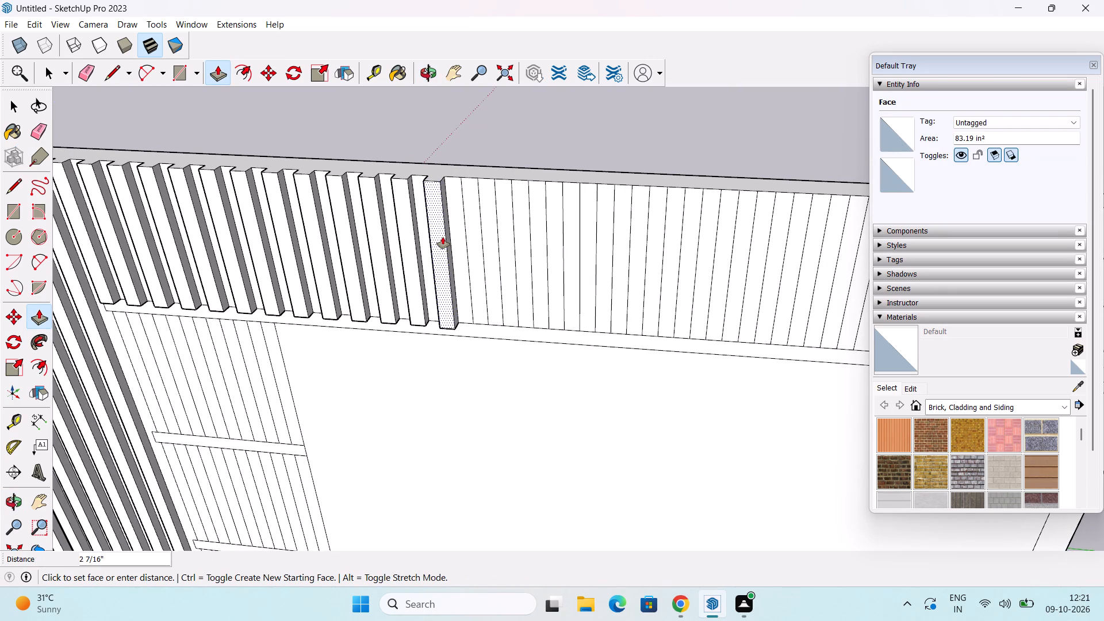
{"action": "key", "text": "Escape"}
{"action": "double_click", "coordinate": [443, 237]}
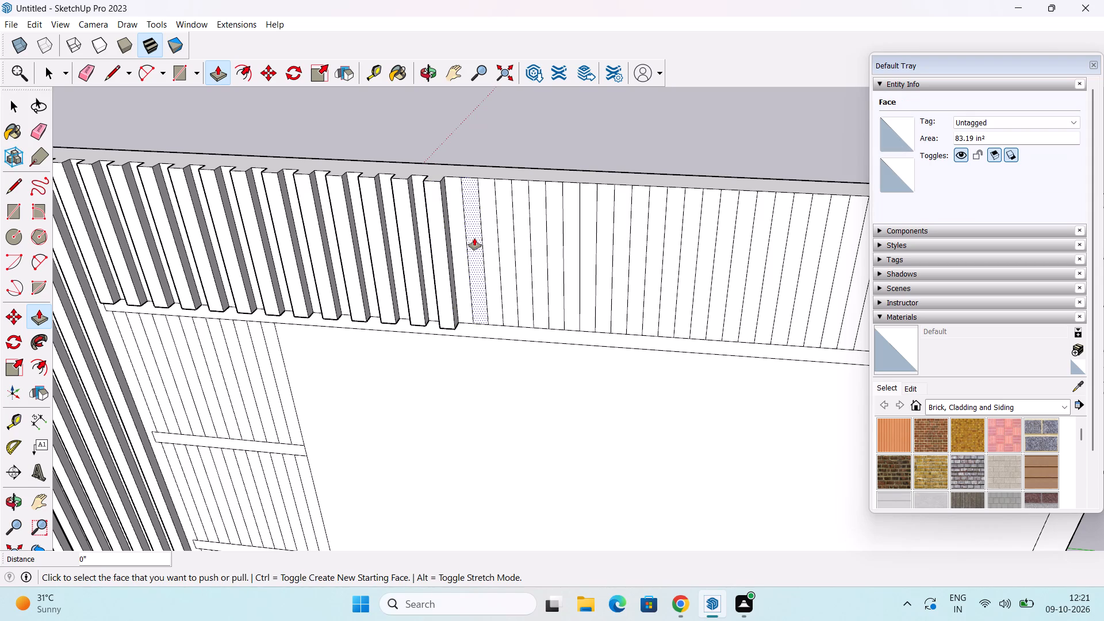
{"action": "double_click", "coordinate": [474, 238]}
{"action": "double_click", "coordinate": [505, 241]}
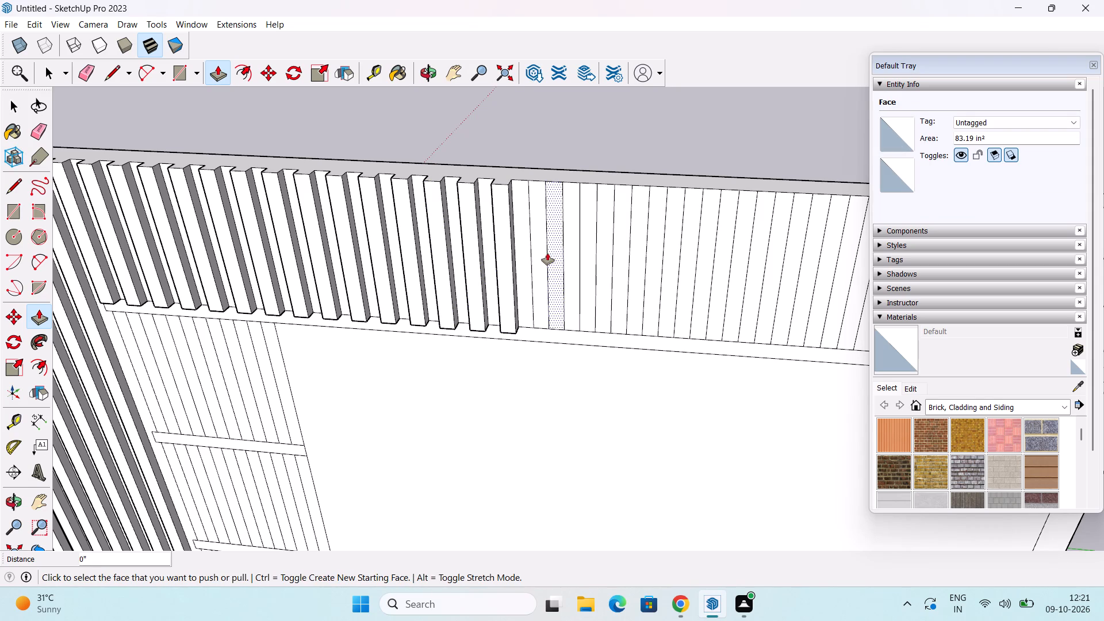
{"action": "scroll", "coordinate": [535, 255], "scroll_direction": "down", "scroll_amount": 7}
{"action": "middle_click_drag", "start_coordinate": [522, 331], "coordinate": [603, 291]}
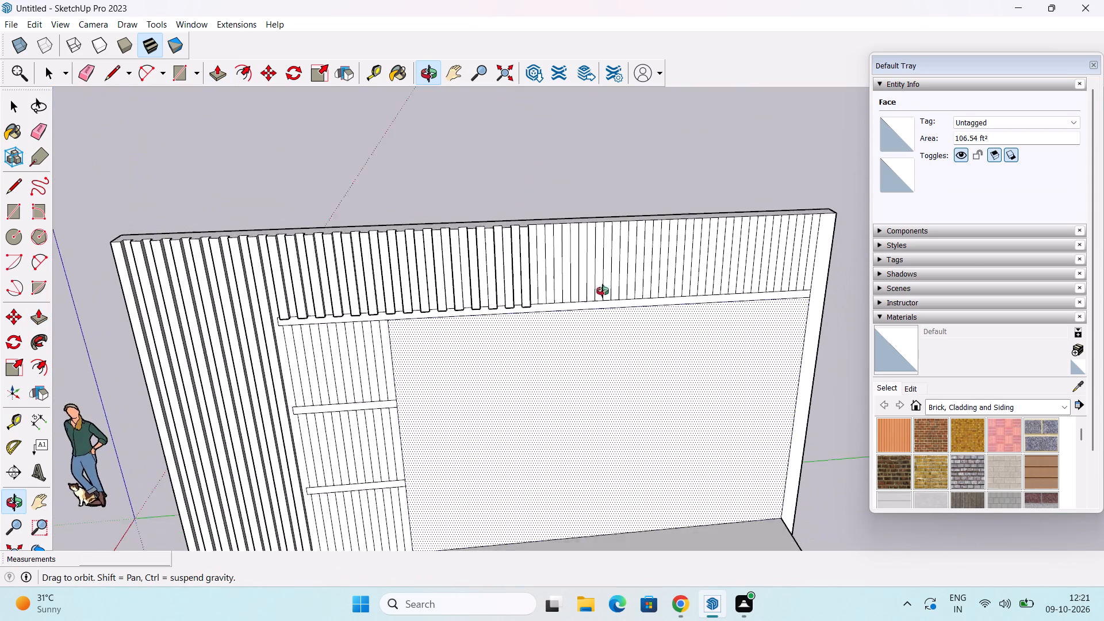
{"action": "middle_click_drag", "start_coordinate": [603, 291], "coordinate": [471, 377]}
{"action": "scroll", "coordinate": [530, 277], "scroll_direction": "up", "scroll_amount": 7}
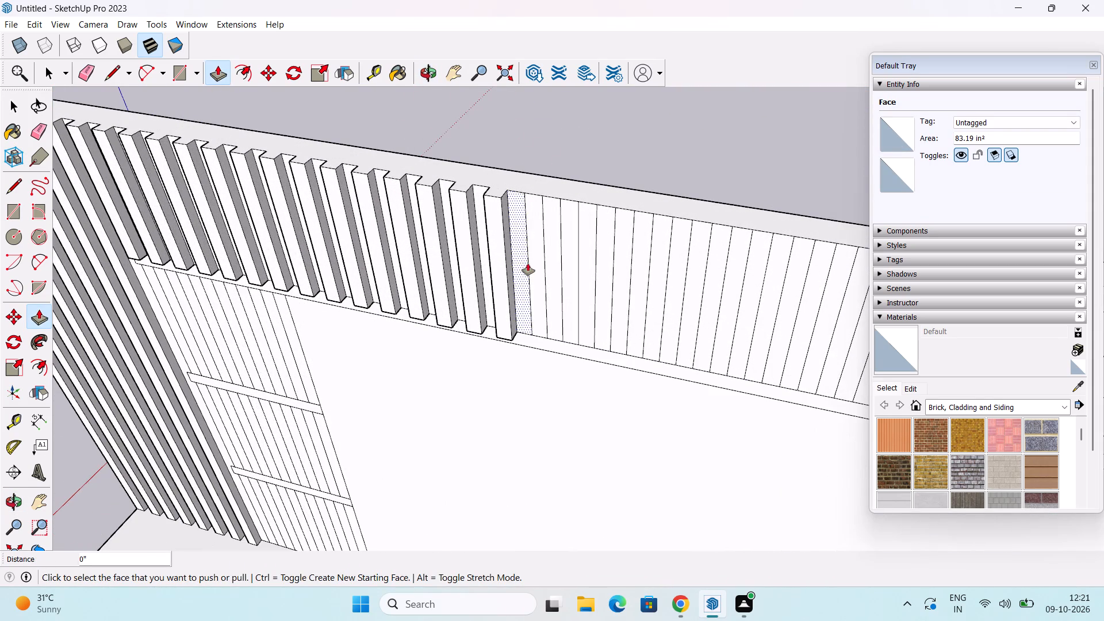
{"action": "double_click", "coordinate": [535, 263]}
{"action": "double_click", "coordinate": [565, 261]}
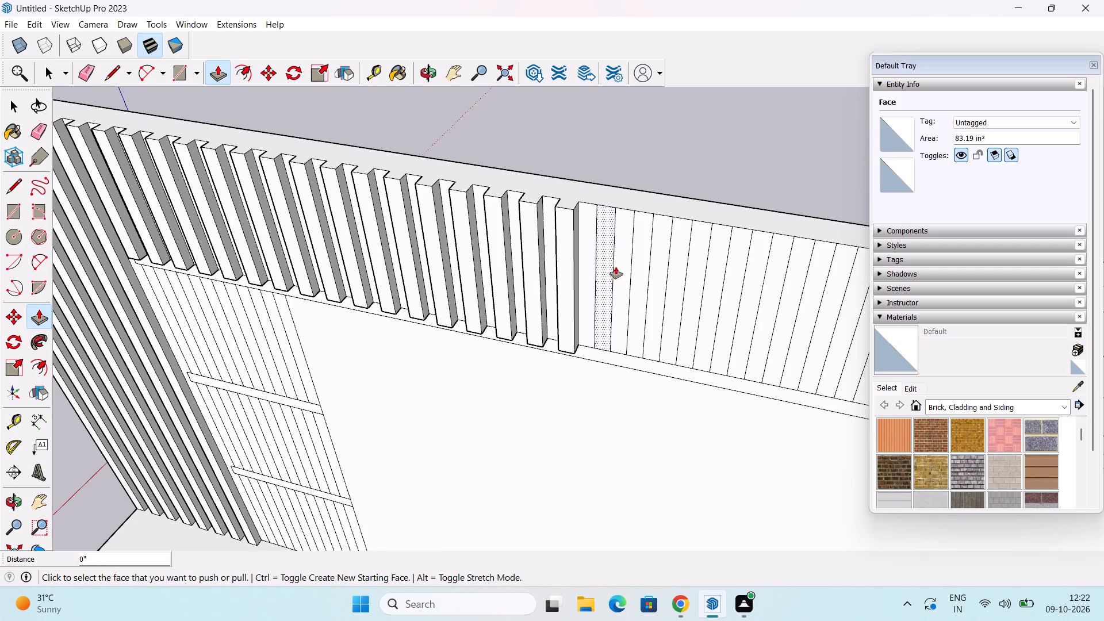
{"action": "double_click", "coordinate": [601, 270]}
{"action": "double_click", "coordinate": [642, 270]}
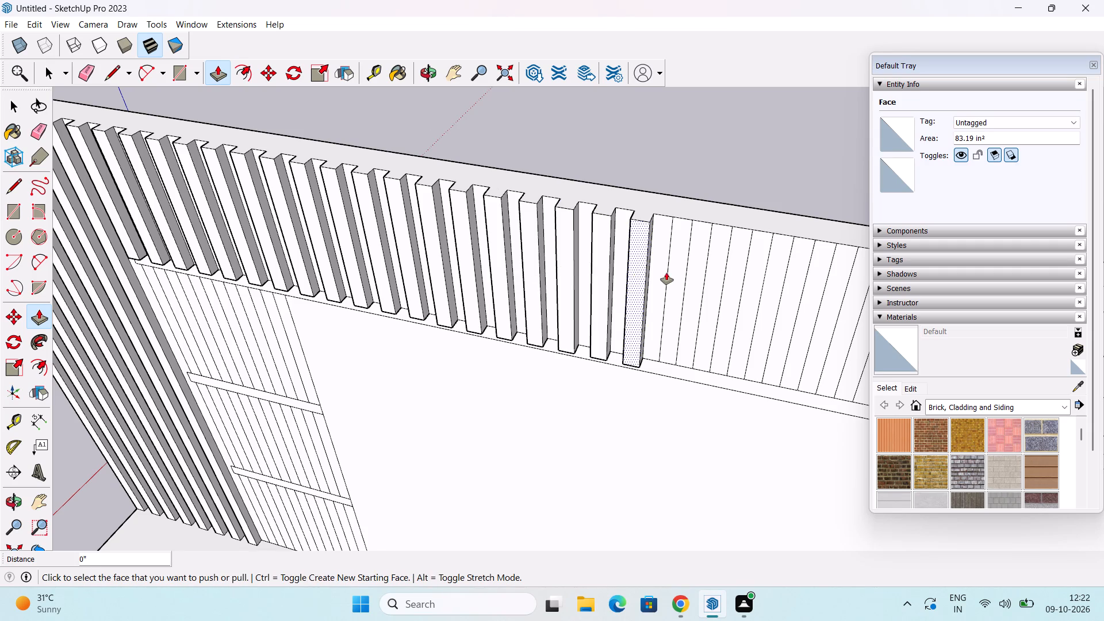
{"action": "double_click", "coordinate": [672, 278]}
Push/Pull seven more alternate strips above the long band outward by 2", towards the wall's right end.
{"action": "middle_click_drag", "start_coordinate": [653, 300], "coordinate": [461, 262], "text": "shift"}
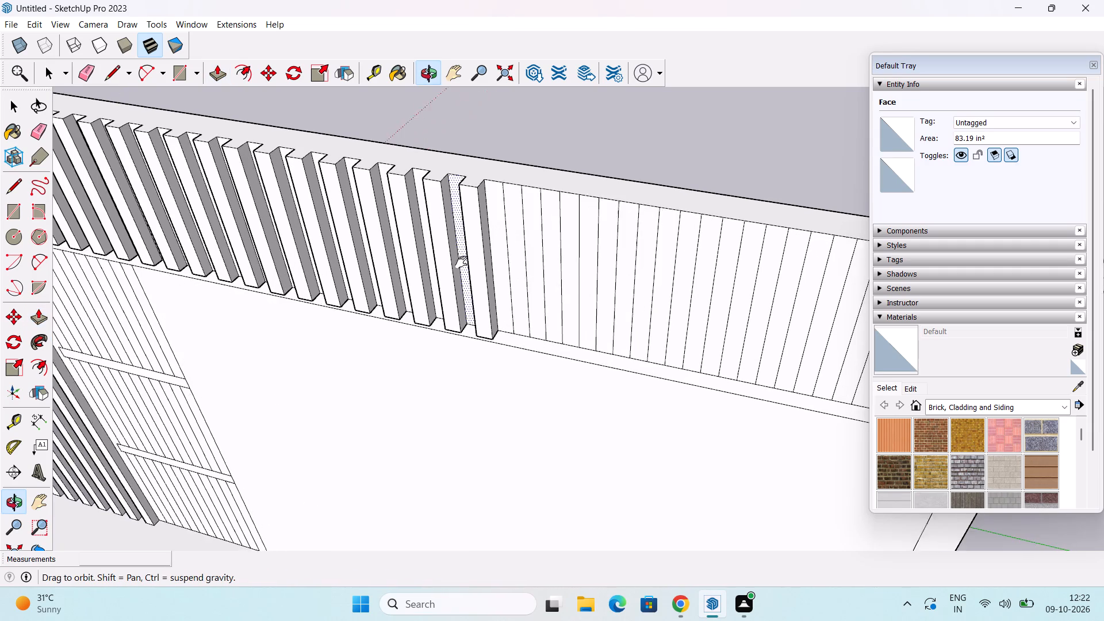
{"action": "middle_click_drag", "start_coordinate": [461, 262], "coordinate": [367, 256], "text": "shift"}
{"action": "double_click", "coordinate": [418, 246]}
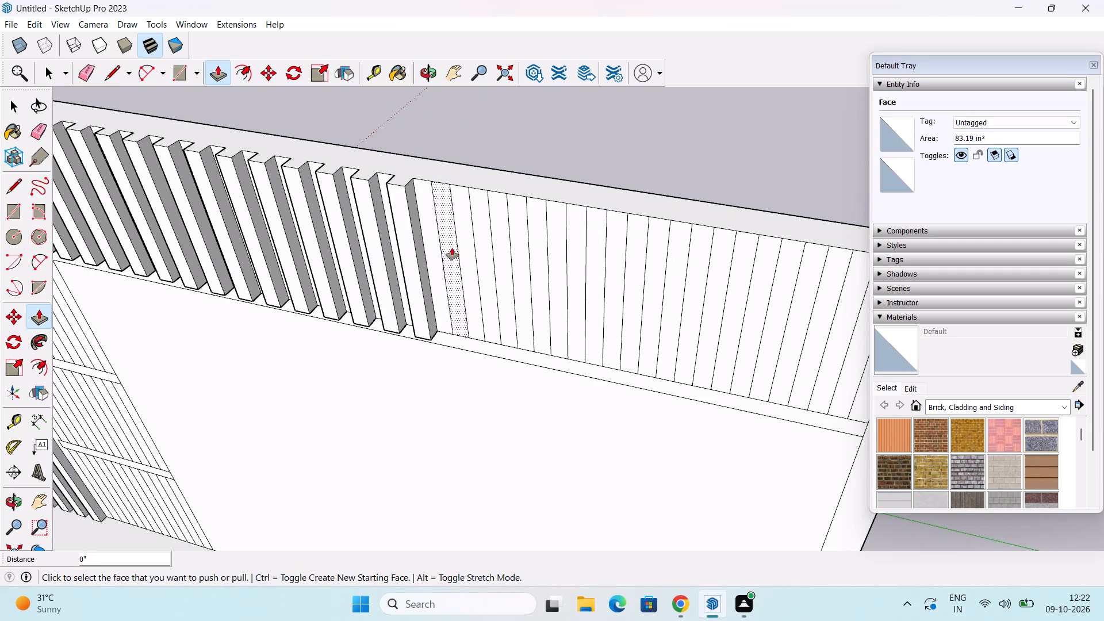
{"action": "double_click", "coordinate": [452, 248]}
{"action": "double_click", "coordinate": [485, 254]}
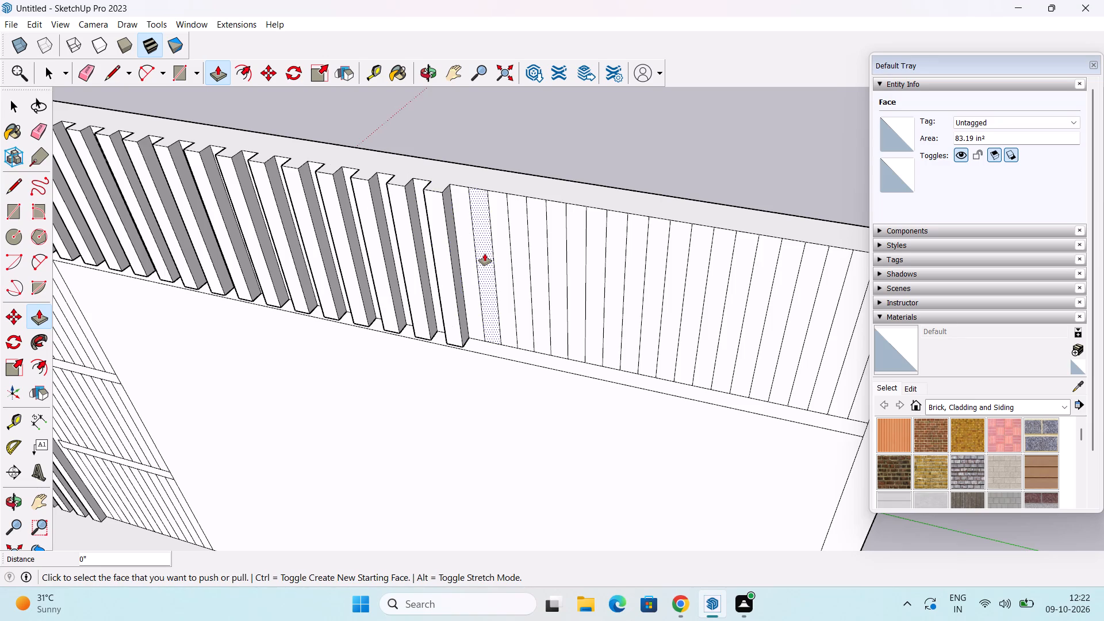
{"action": "double_click", "coordinate": [522, 264]}
{"action": "double_click", "coordinate": [551, 264]}
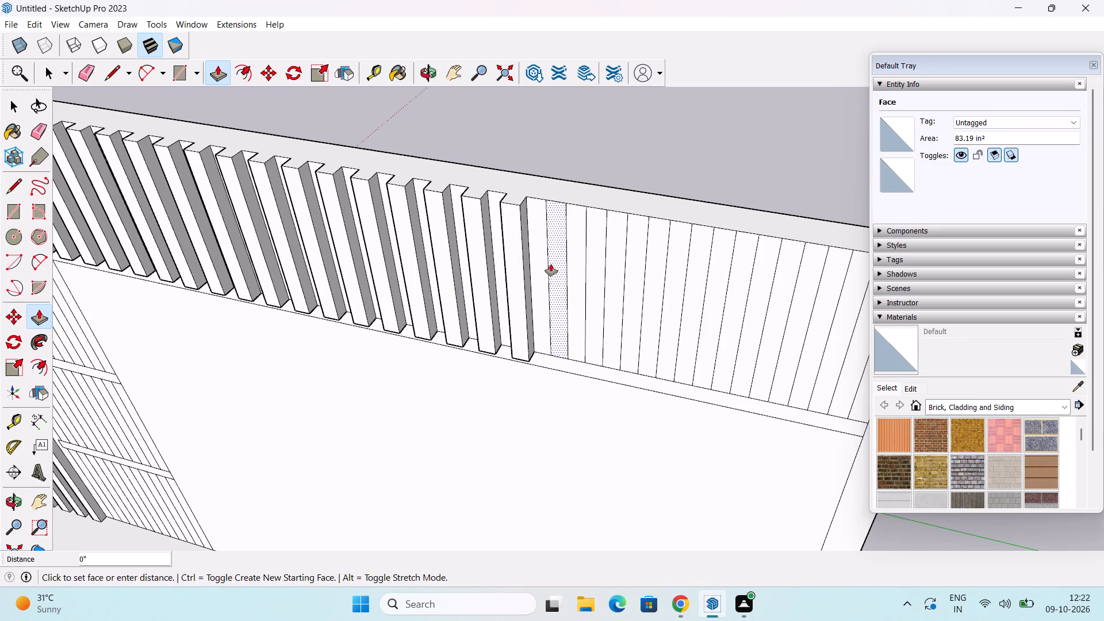
{"action": "double_click", "coordinate": [593, 266]}
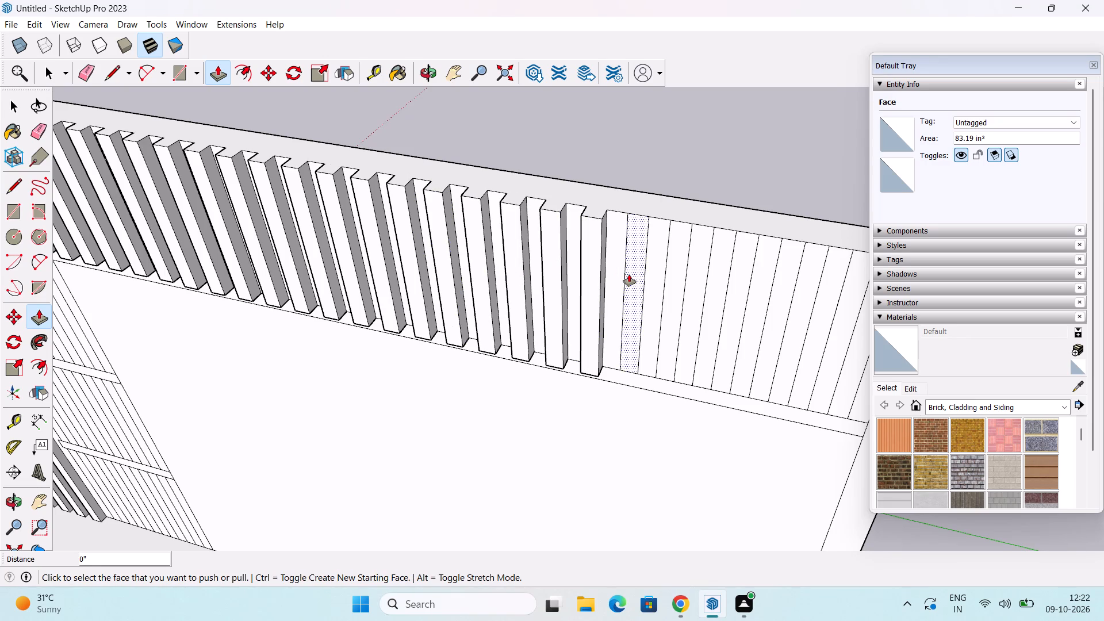
{"action": "double_click", "coordinate": [629, 274]}
Push/Pull the last six alternate strips above the long band outward by 2", up to the wall's plain right margin.
{"action": "middle_click_drag", "start_coordinate": [626, 306], "coordinate": [426, 272], "text": "shift"}
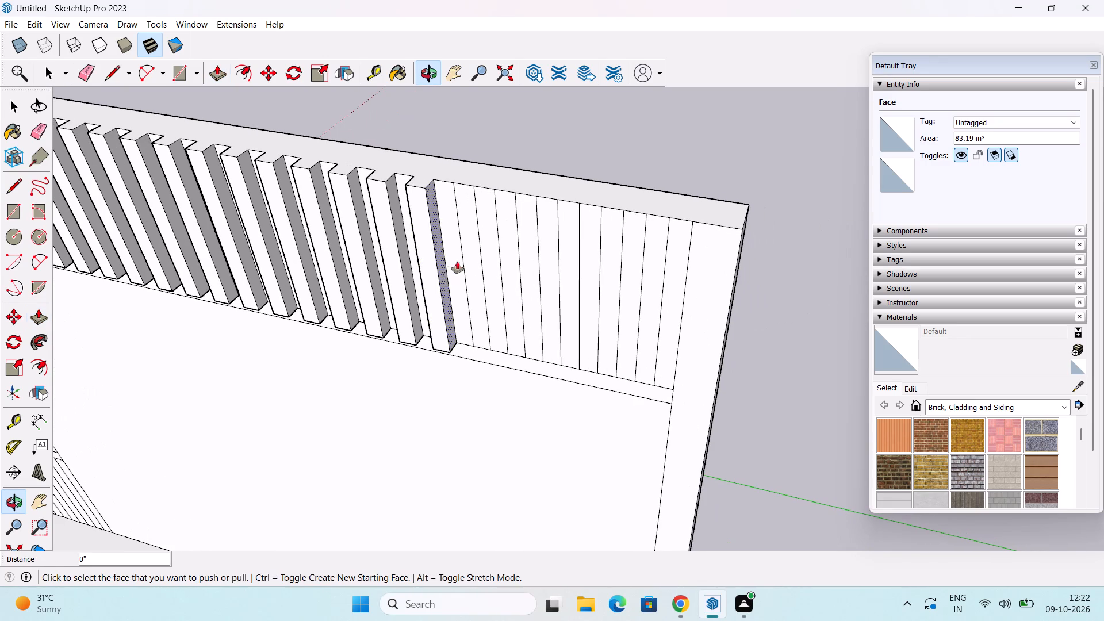
{"action": "double_click", "coordinate": [466, 257]}
{"action": "double_click", "coordinate": [507, 259]}
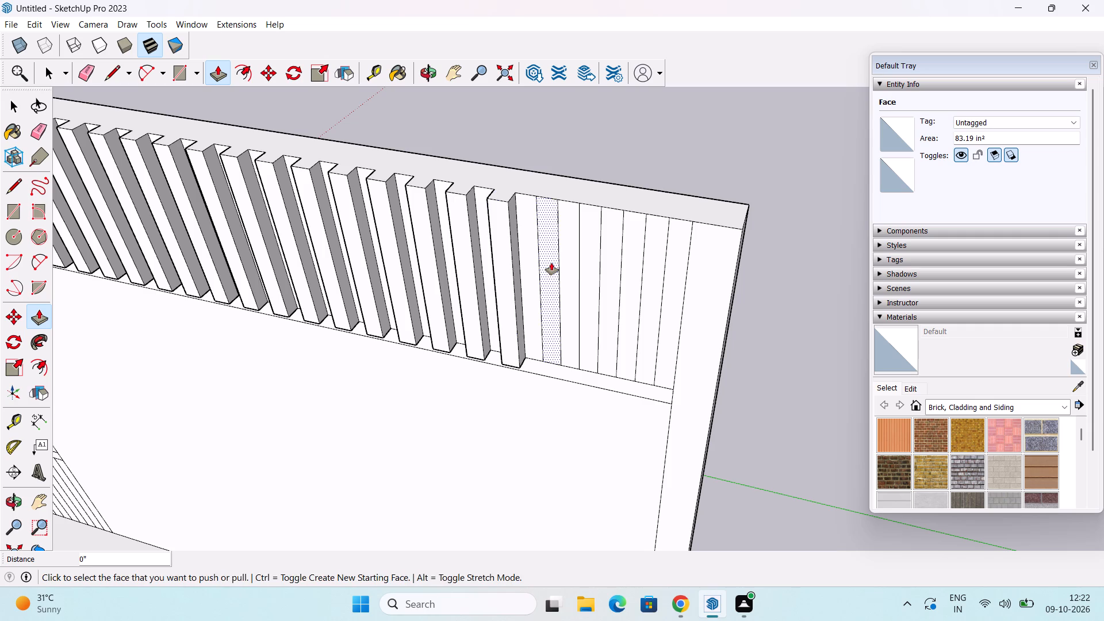
{"action": "double_click", "coordinate": [551, 263]}
{"action": "double_click", "coordinate": [586, 268]}
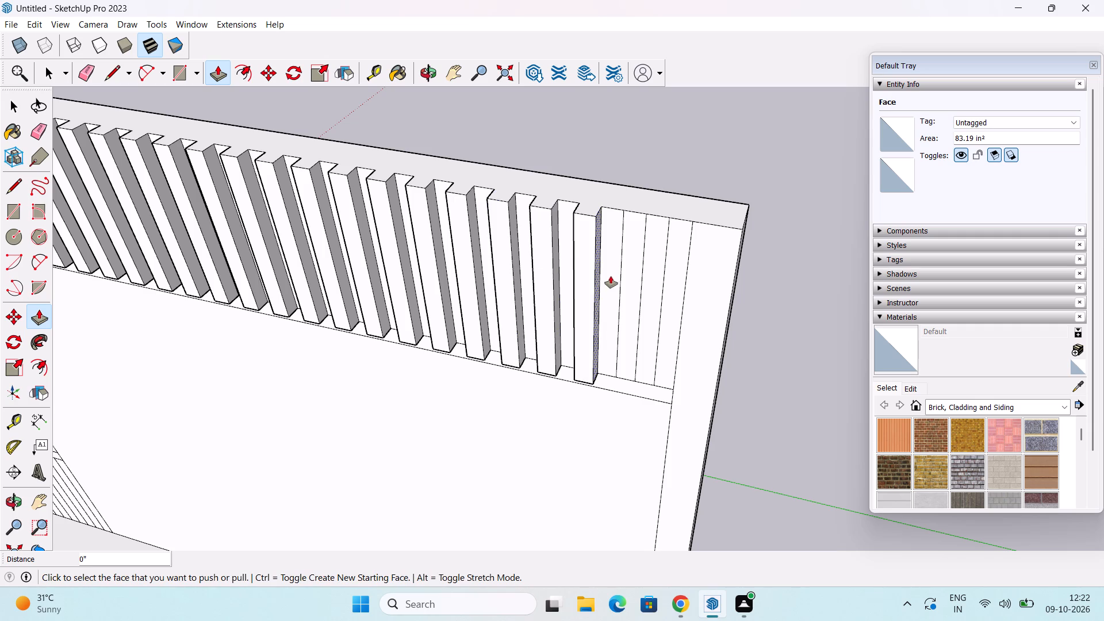
{"action": "double_click", "coordinate": [626, 282]}
{"action": "double_click", "coordinate": [665, 292]}
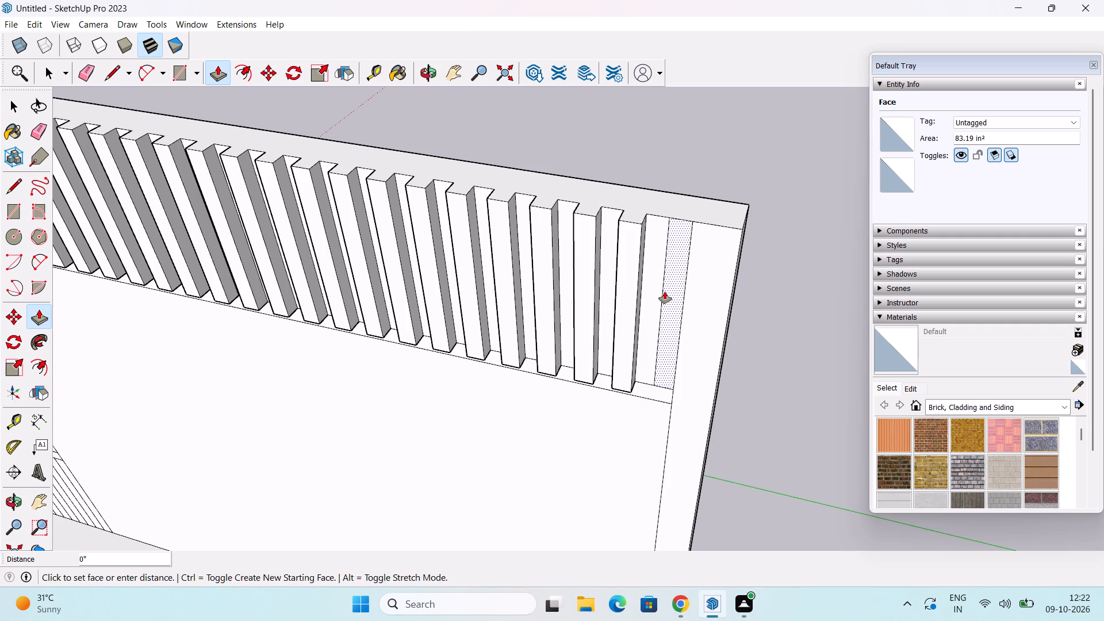
Repeat the 2" Push/Pull on the six alternate strips between the long band and the upper short band.
{"action": "scroll", "coordinate": [612, 332], "scroll_direction": "down", "scroll_amount": 2}
{"action": "scroll", "coordinate": [509, 402], "scroll_direction": "down", "scroll_amount": 2}
{"action": "middle_click_drag", "start_coordinate": [418, 424], "coordinate": [506, 331]}
{"action": "scroll", "coordinate": [470, 354], "scroll_direction": "down", "scroll_amount": 2}
{"action": "middle_click_drag", "start_coordinate": [412, 398], "coordinate": [541, 275]}
{"action": "scroll", "coordinate": [371, 343], "scroll_direction": "down", "scroll_amount": 3}
{"action": "middle_click_drag", "start_coordinate": [271, 389], "coordinate": [469, 346]}
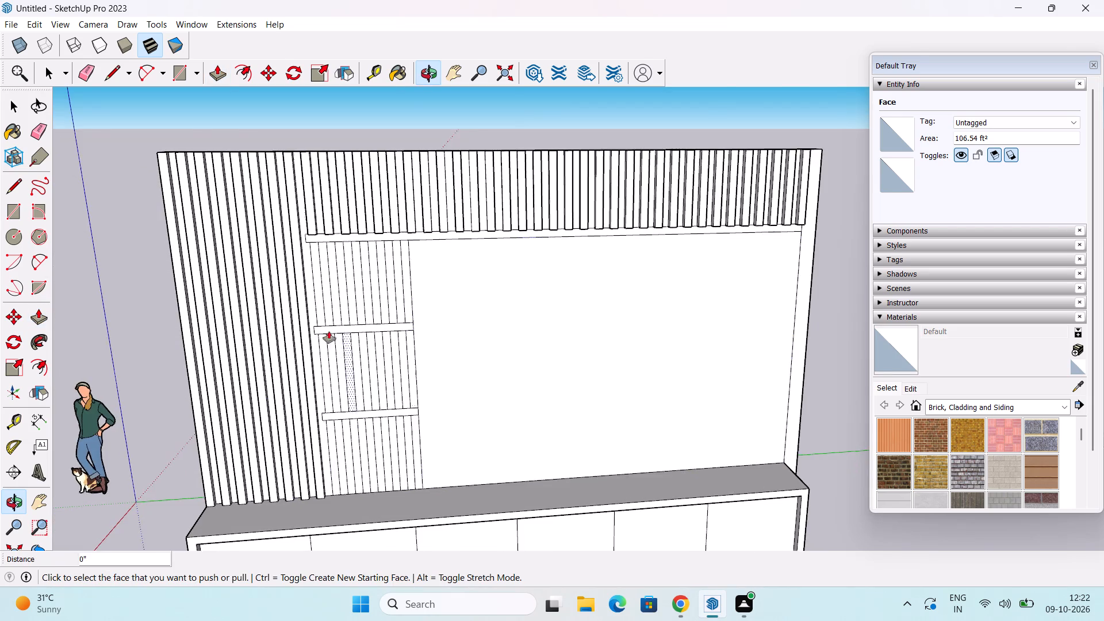
{"action": "scroll", "coordinate": [341, 287], "scroll_direction": "up", "scroll_amount": 8}
{"action": "middle_click_drag", "start_coordinate": [313, 281], "coordinate": [395, 406]}
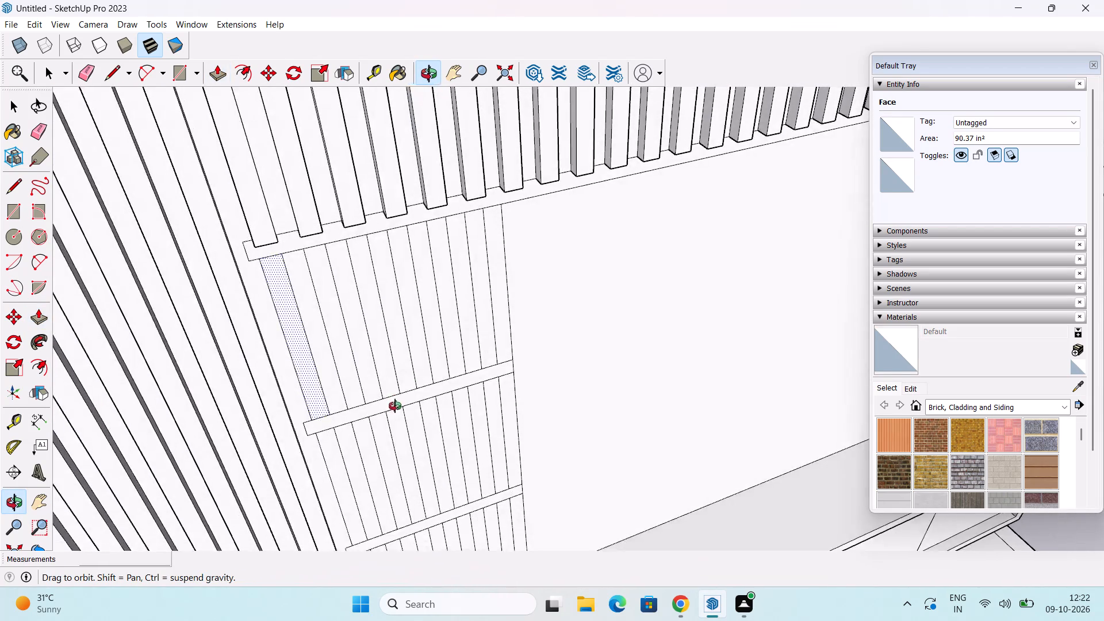
{"action": "middle_click_drag", "start_coordinate": [395, 406], "coordinate": [346, 440]}
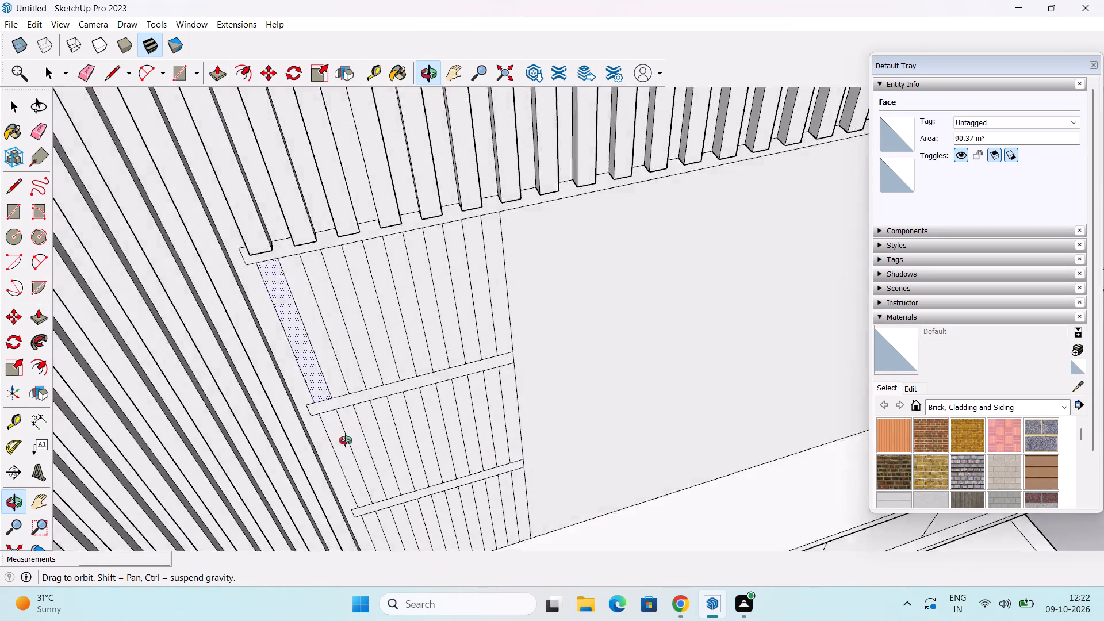
{"action": "middle_click_drag", "start_coordinate": [346, 440], "coordinate": [310, 372]}
{"action": "double_click", "coordinate": [309, 295]}
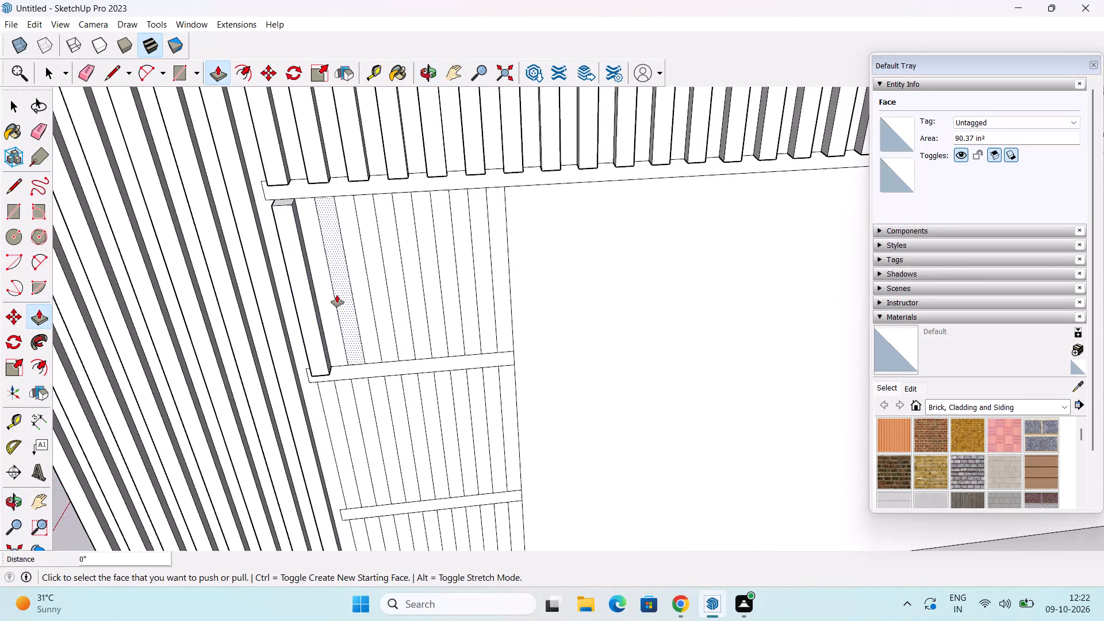
{"action": "double_click", "coordinate": [337, 295]}
{"action": "double_click", "coordinate": [377, 291]}
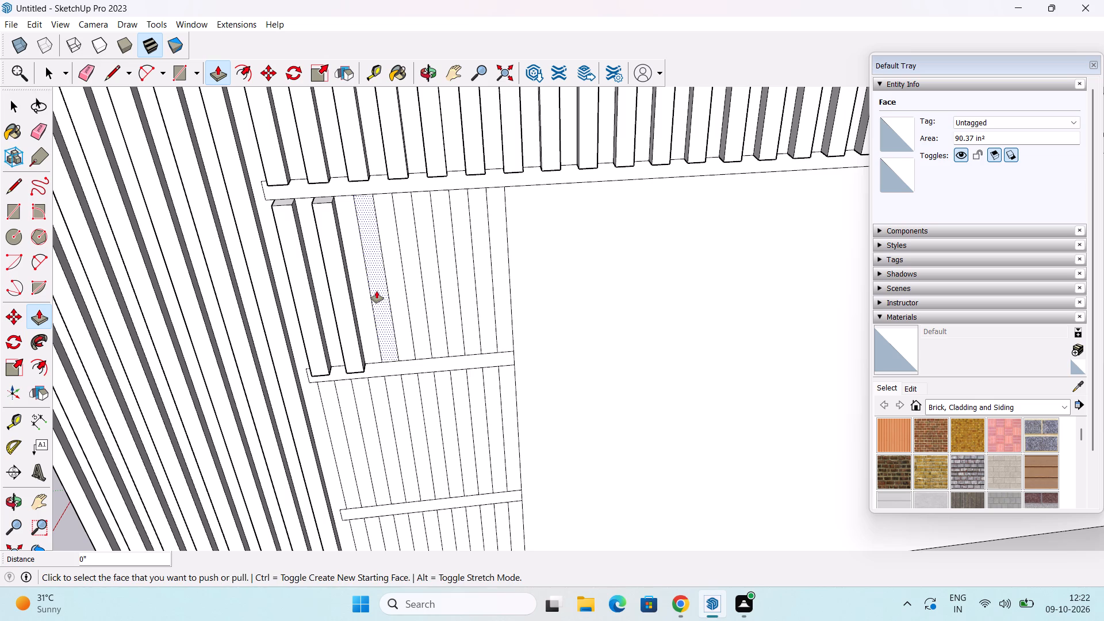
{"action": "double_click", "coordinate": [412, 294]}
{"action": "double_click", "coordinate": [448, 296]}
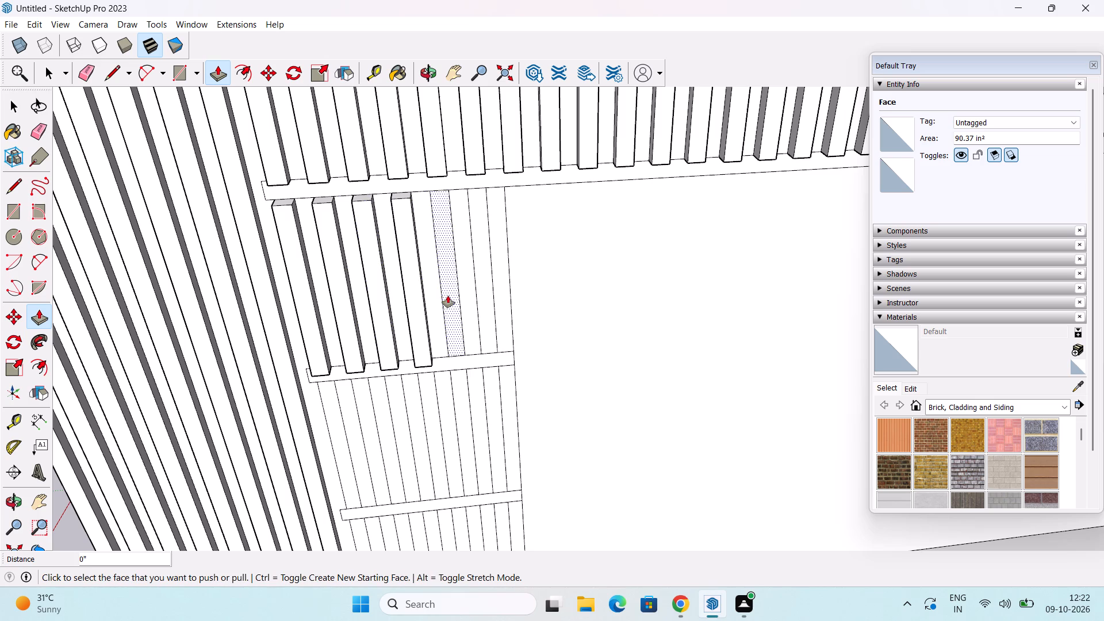
{"action": "double_click", "coordinate": [486, 297]}
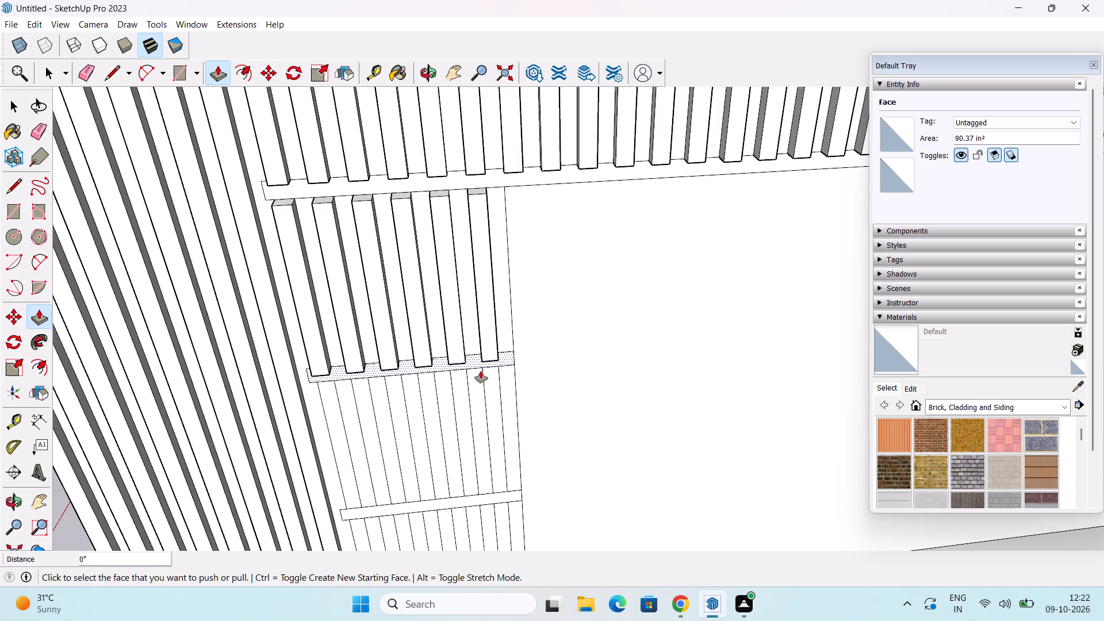
Repeat the 2" Push/Pull on the six alternate strips between the upper and lower short bands.
{"action": "double_click", "coordinate": [490, 413]}
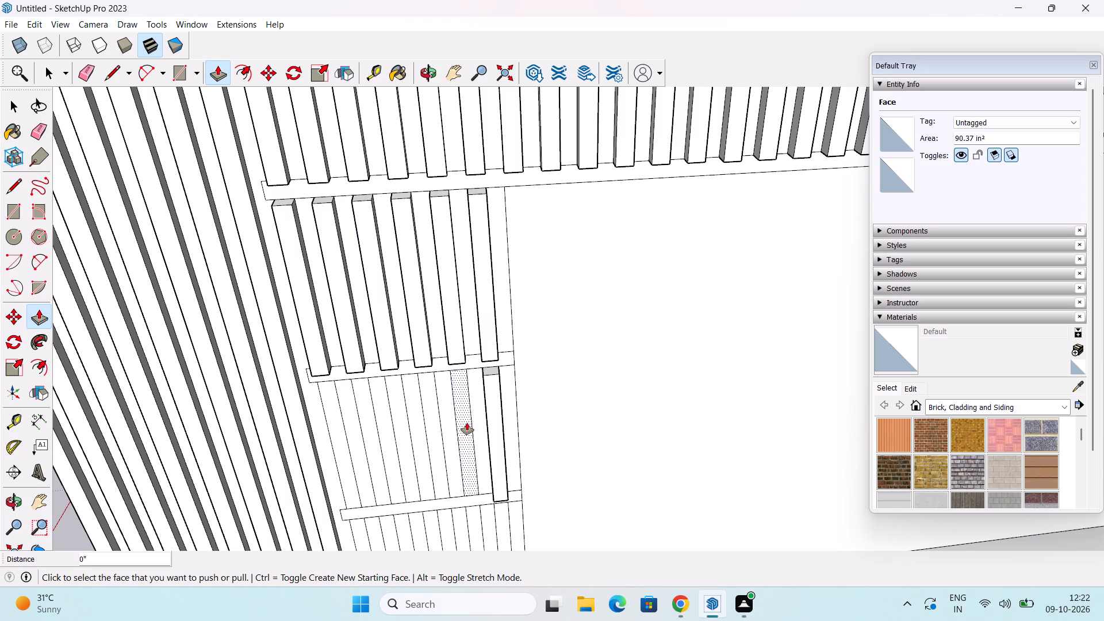
{"action": "double_click", "coordinate": [467, 423]}
{"action": "double_click", "coordinate": [430, 431]}
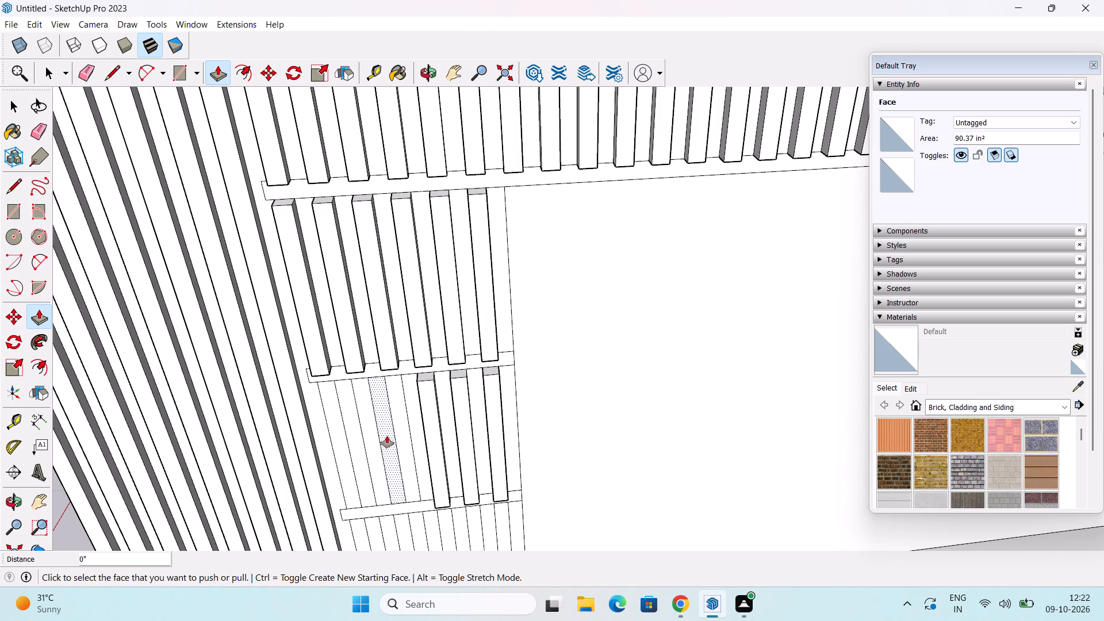
{"action": "double_click", "coordinate": [401, 436]}
{"action": "double_click", "coordinate": [371, 439]}
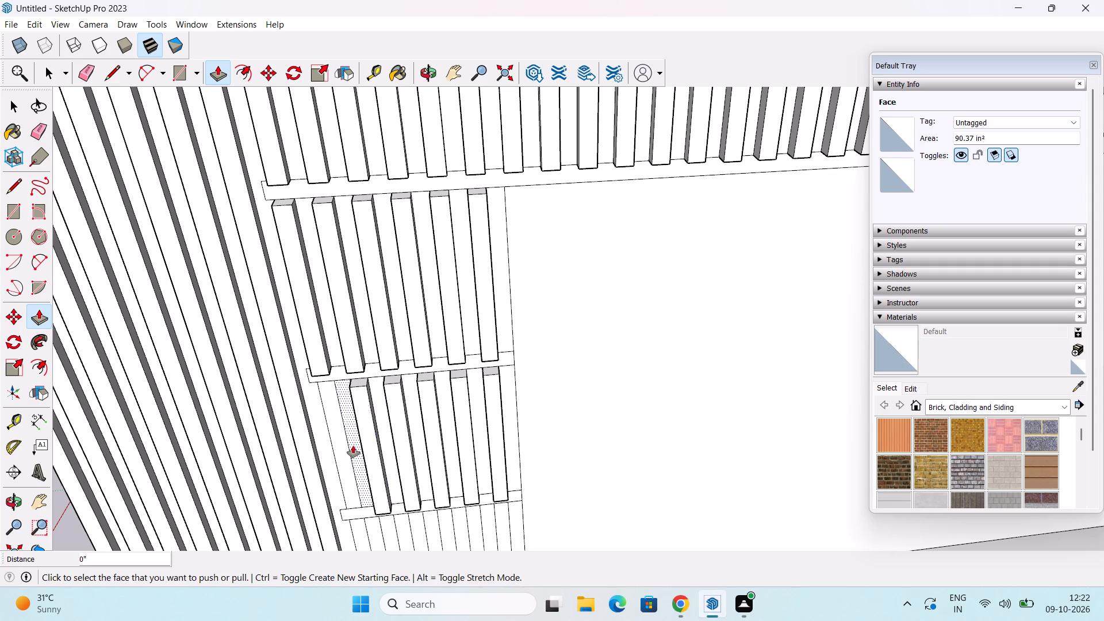
{"action": "double_click", "coordinate": [340, 447]}
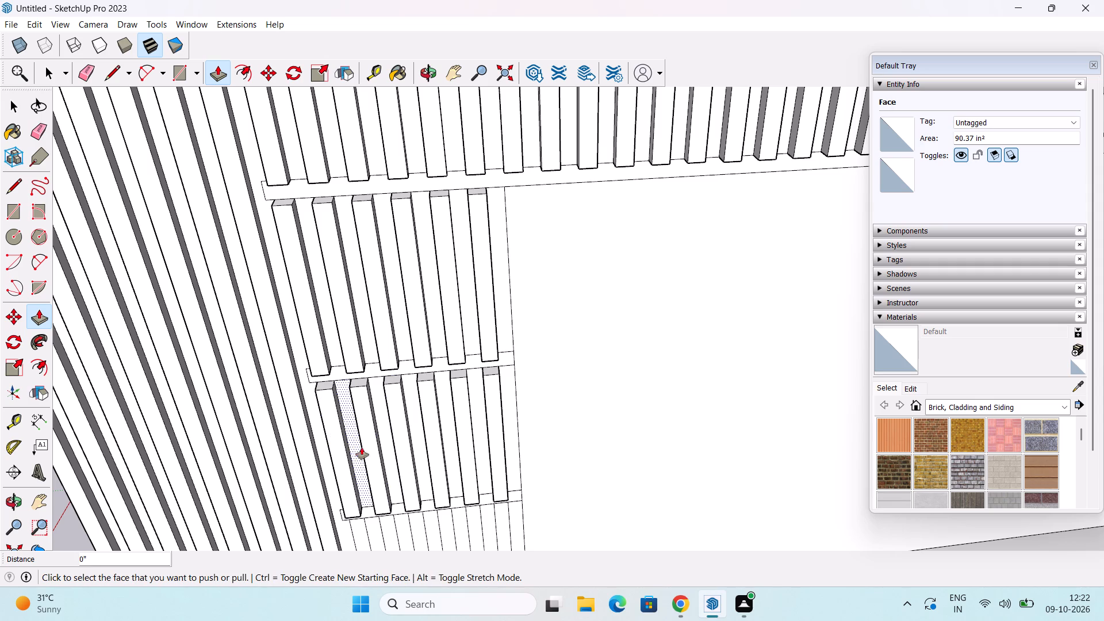
Raise the six alternate strips between the lower short band and the cabinet top by the same 2".
{"action": "middle_click_drag", "start_coordinate": [374, 460], "coordinate": [385, 265], "text": "shift"}
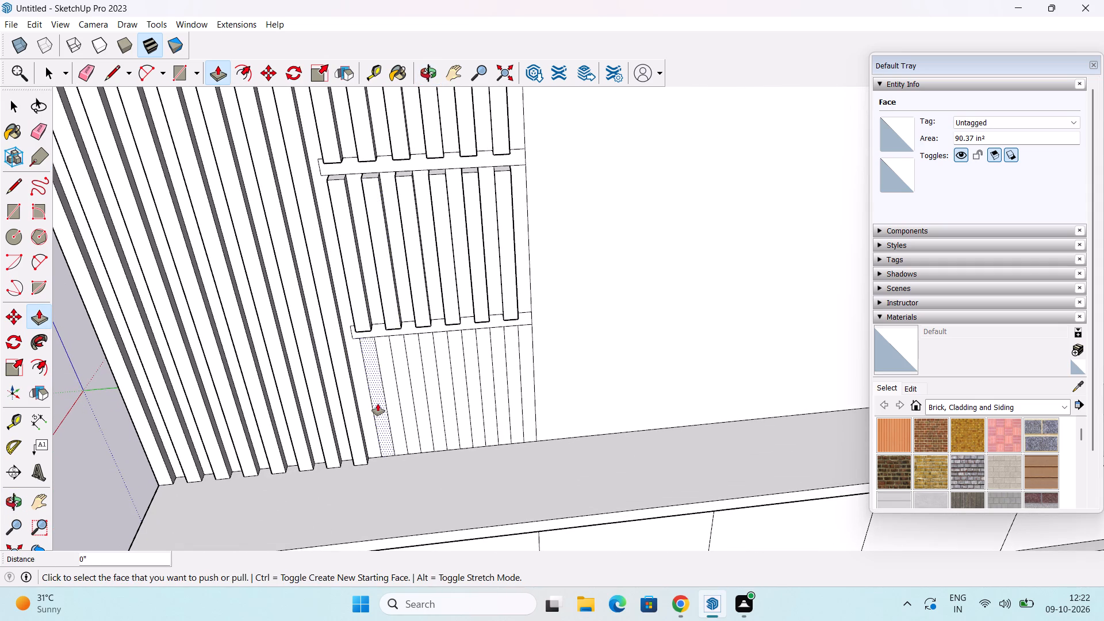
{"action": "double_click", "coordinate": [378, 404]}
{"action": "double_click", "coordinate": [404, 401]}
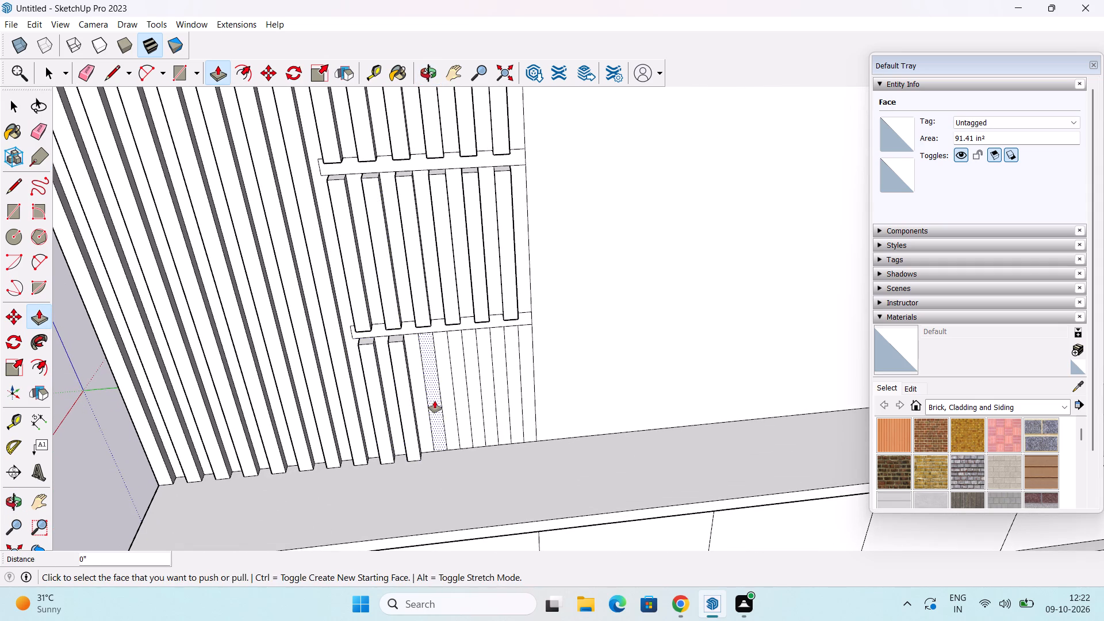
{"action": "double_click", "coordinate": [435, 401]}
{"action": "double_click", "coordinate": [459, 400]}
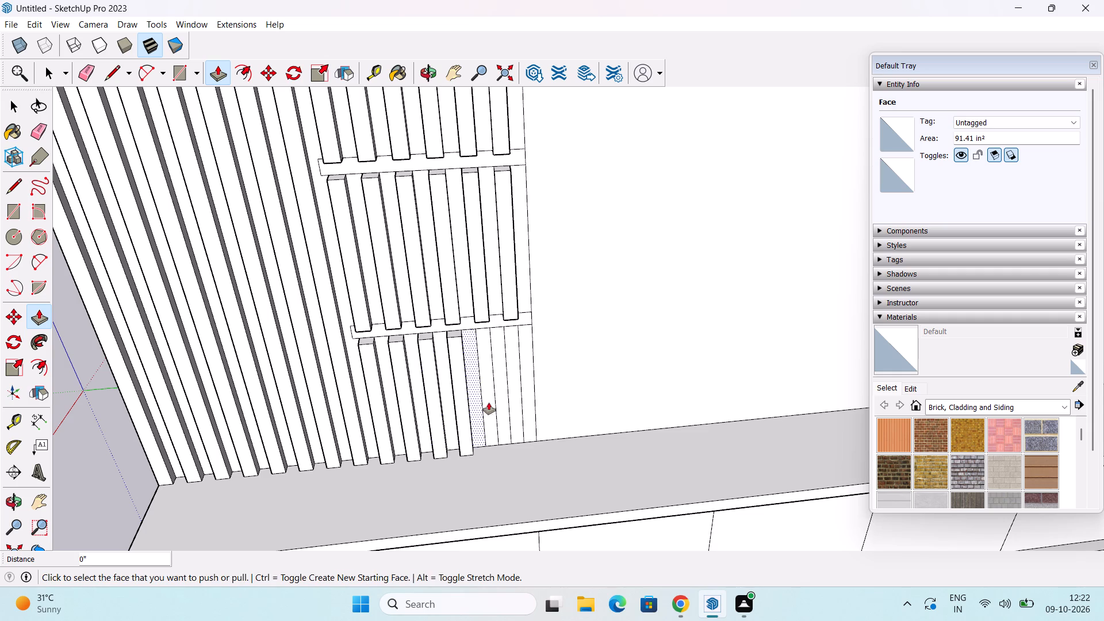
{"action": "double_click", "coordinate": [489, 402]}
{"action": "double_click", "coordinate": [517, 402]}
Push/Pull the lower short band outward by about 2 7/16", as far as the offset limit.
{"action": "scroll", "coordinate": [457, 391], "scroll_direction": "down", "scroll_amount": 1}
{"action": "middle_click_drag", "start_coordinate": [384, 384], "coordinate": [425, 331]}
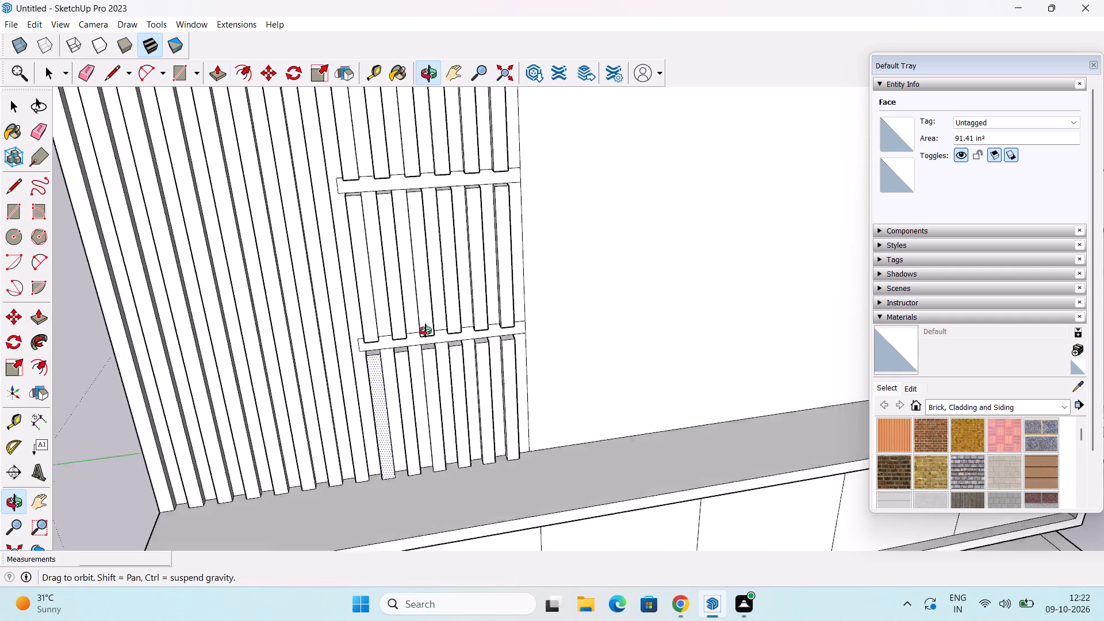
{"action": "middle_click_drag", "start_coordinate": [425, 331], "coordinate": [537, 309]}
{"action": "scroll", "coordinate": [411, 390], "scroll_direction": "up", "scroll_amount": 2}
{"action": "left_click", "coordinate": [384, 365]}
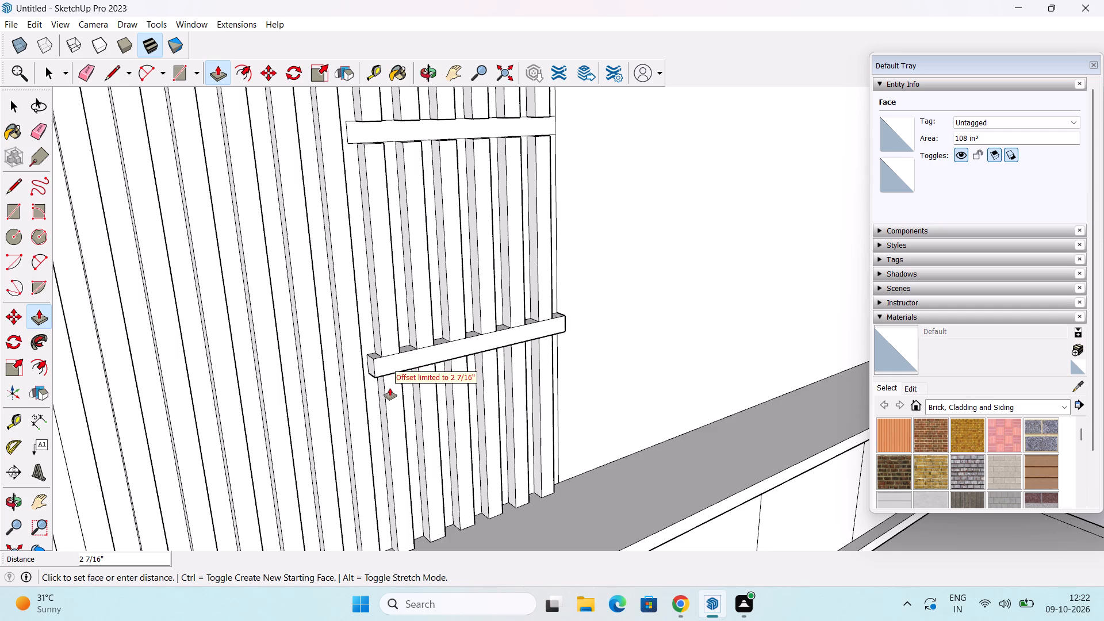
{"action": "left_click", "coordinate": [390, 388]}
Extrude the front face of the lower short band by a further 12" to form a shelf.
{"action": "scroll", "coordinate": [394, 388], "scroll_direction": "down", "scroll_amount": 4}
{"action": "middle_click_drag", "start_coordinate": [394, 388], "coordinate": [388, 497]}
{"action": "scroll", "coordinate": [381, 338], "scroll_direction": "down", "scroll_amount": 9}
{"action": "middle_click_drag", "start_coordinate": [385, 330], "coordinate": [413, 401]}
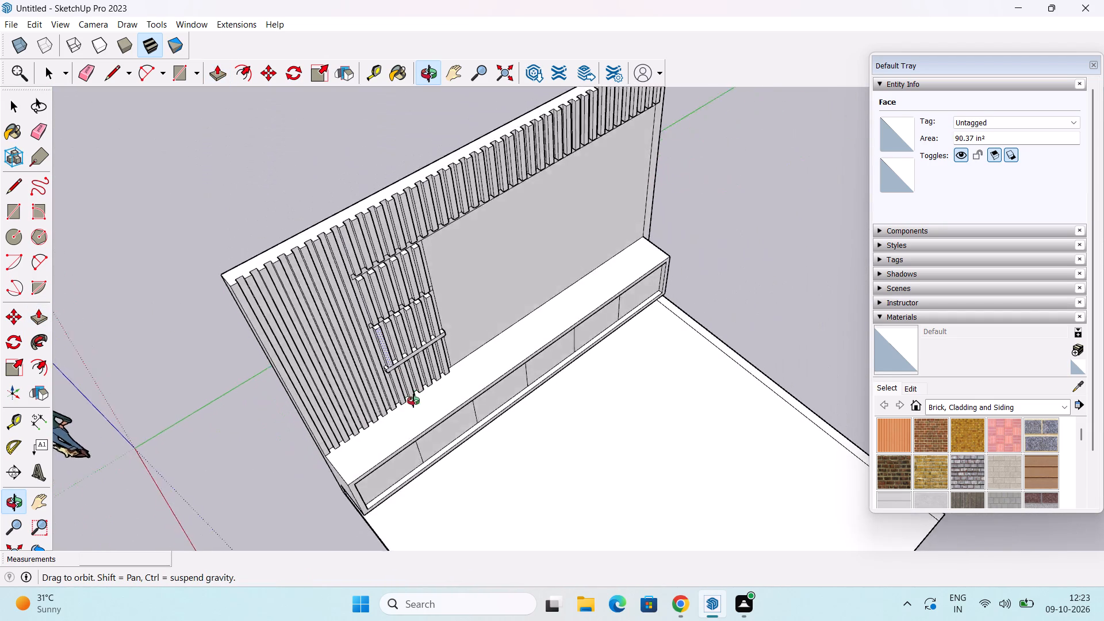
{"action": "middle_click_drag", "start_coordinate": [413, 401], "coordinate": [471, 472]}
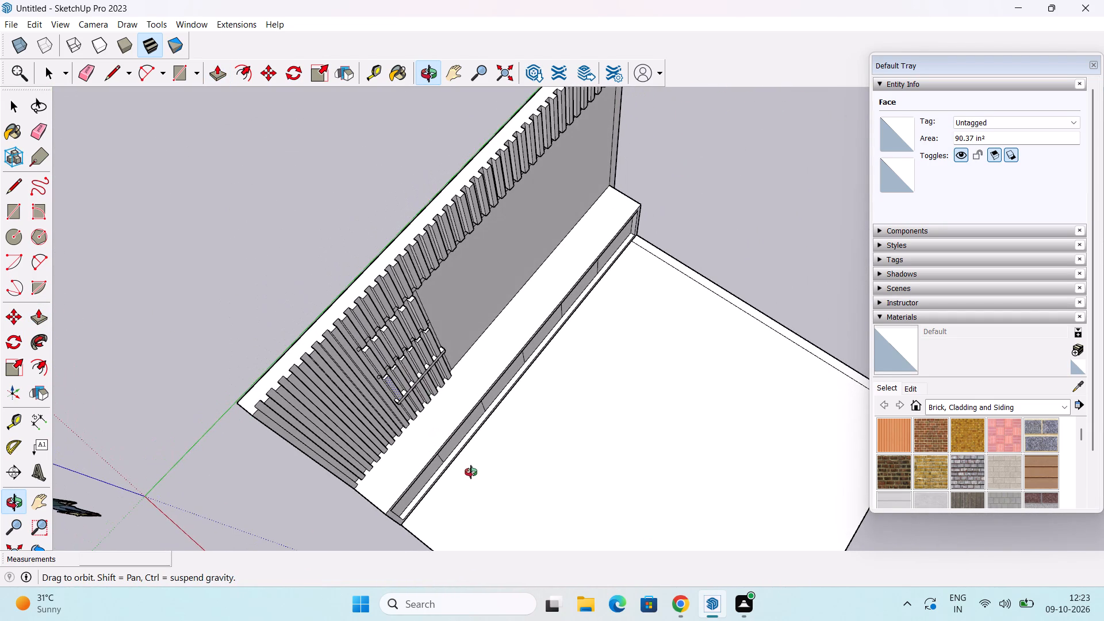
{"action": "middle_click_drag", "start_coordinate": [471, 472], "coordinate": [337, 281]}
{"action": "scroll", "coordinate": [399, 356], "scroll_direction": "up", "scroll_amount": 6}
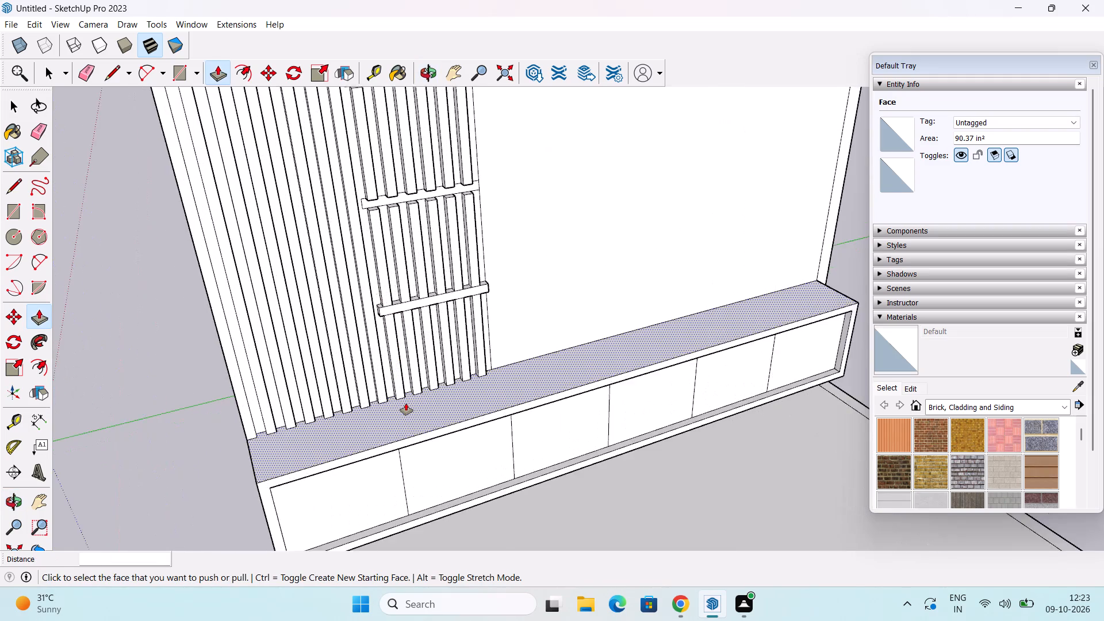
{"action": "scroll", "coordinate": [406, 403], "scroll_direction": "up", "scroll_amount": 2}
{"action": "middle_click_drag", "start_coordinate": [406, 401], "coordinate": [461, 429]}
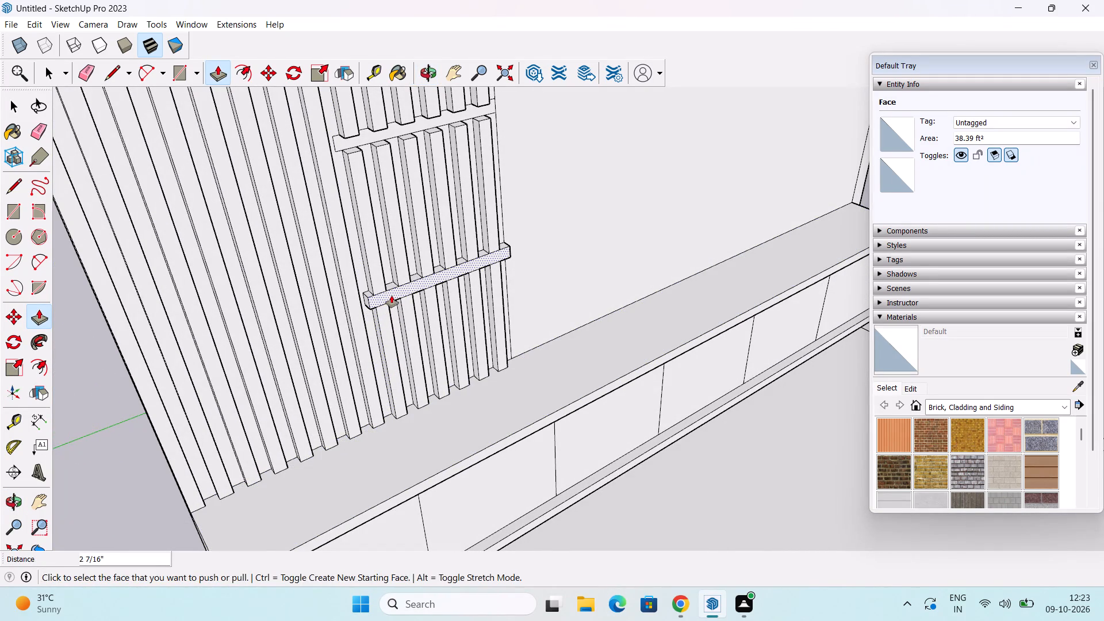
{"action": "left_click", "coordinate": [392, 296]}
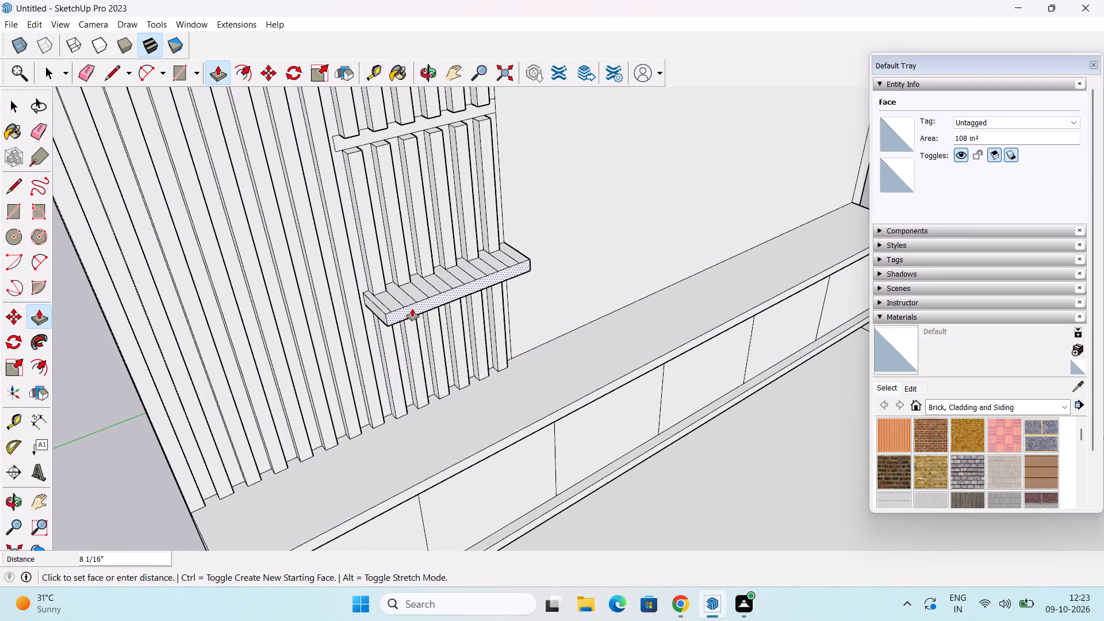
{"action": "type", "text": "12'"}
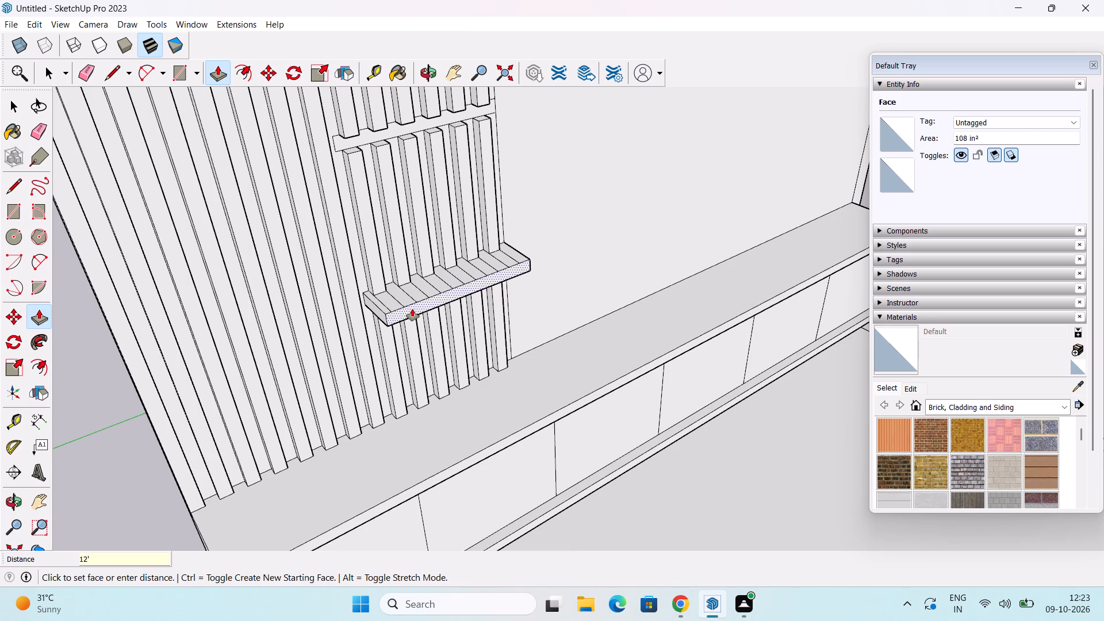
{"action": "key", "text": "BackSpace"}
{"action": "key", "text": "shift+quotedbl"}
{"action": "key", "text": "Return"}
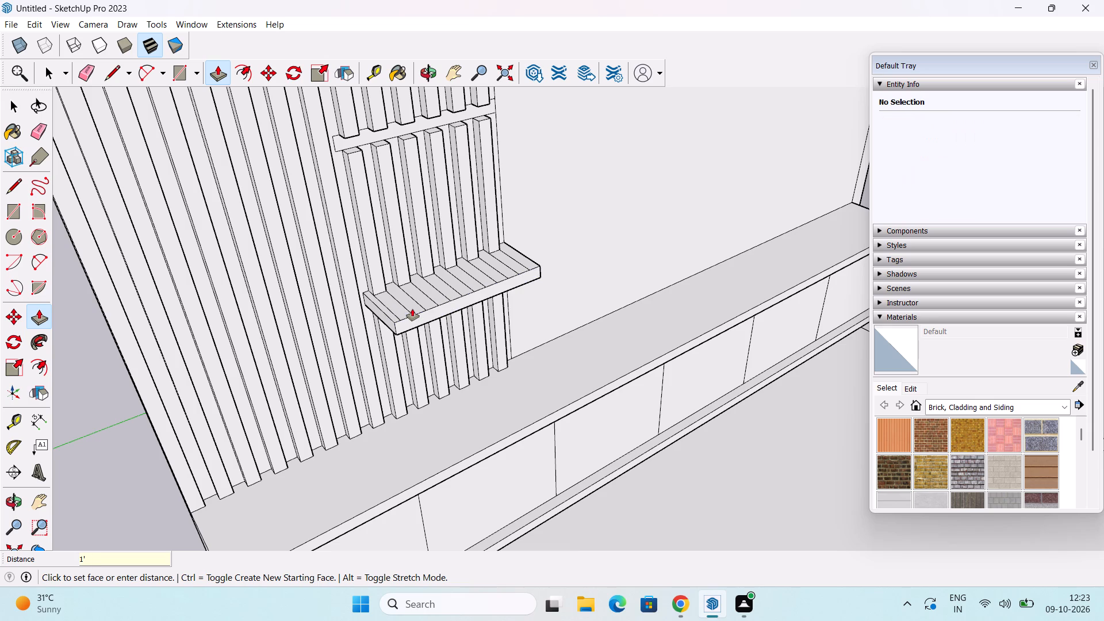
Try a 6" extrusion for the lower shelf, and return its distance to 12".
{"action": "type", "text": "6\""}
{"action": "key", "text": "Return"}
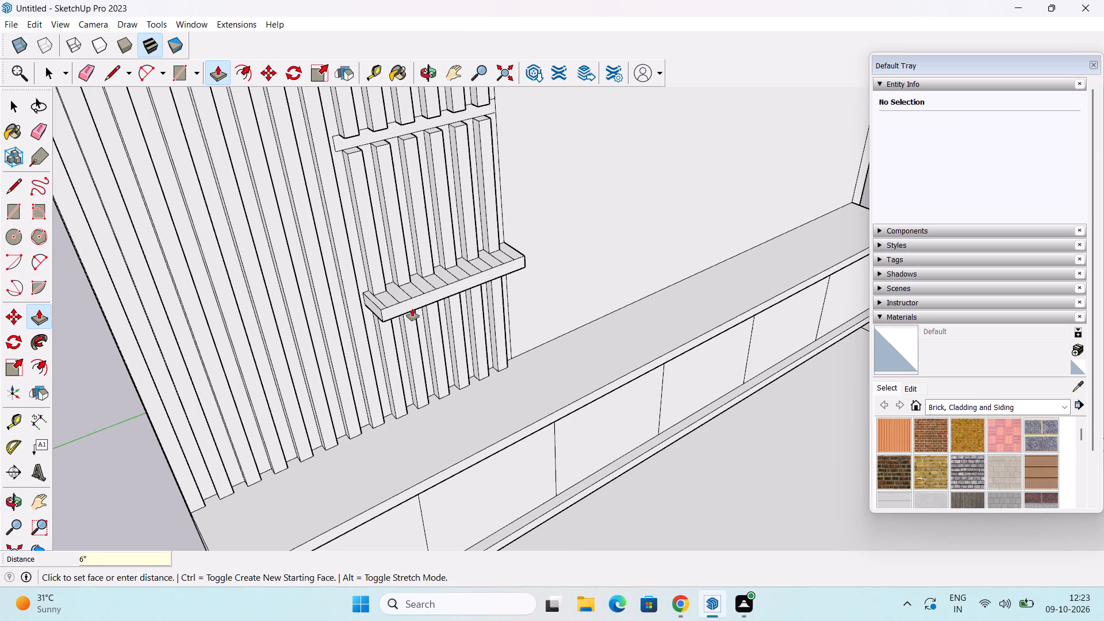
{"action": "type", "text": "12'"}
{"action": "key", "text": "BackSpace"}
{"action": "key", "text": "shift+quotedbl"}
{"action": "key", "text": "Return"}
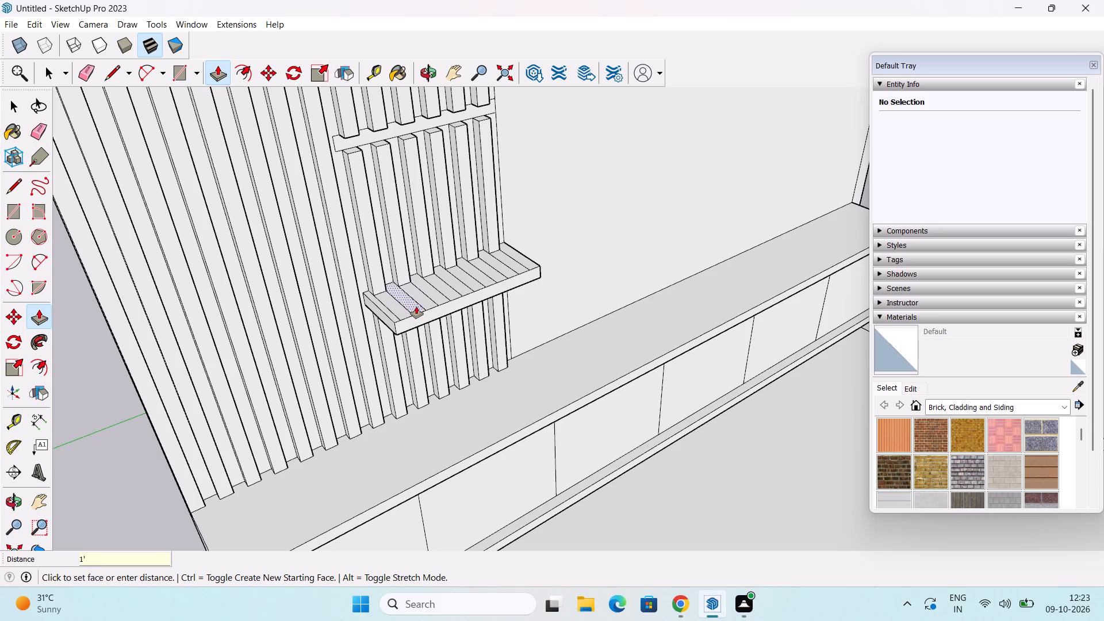
Push/Pull the upper short band outward by about 2 7/16", as with the lower band.
{"action": "scroll", "coordinate": [414, 317], "scroll_direction": "down", "scroll_amount": 4}
{"action": "middle_click_drag", "start_coordinate": [417, 298], "coordinate": [416, 327]}
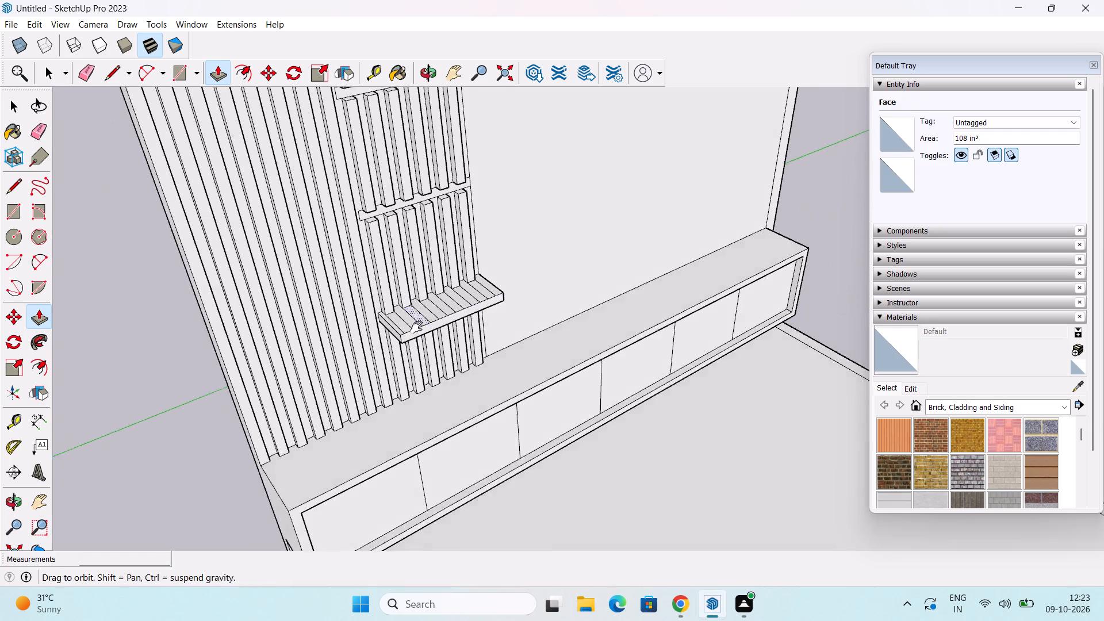
{"action": "middle_click_drag", "start_coordinate": [416, 327], "coordinate": [407, 392]}
{"action": "scroll", "coordinate": [388, 307], "scroll_direction": "up", "scroll_amount": 9}
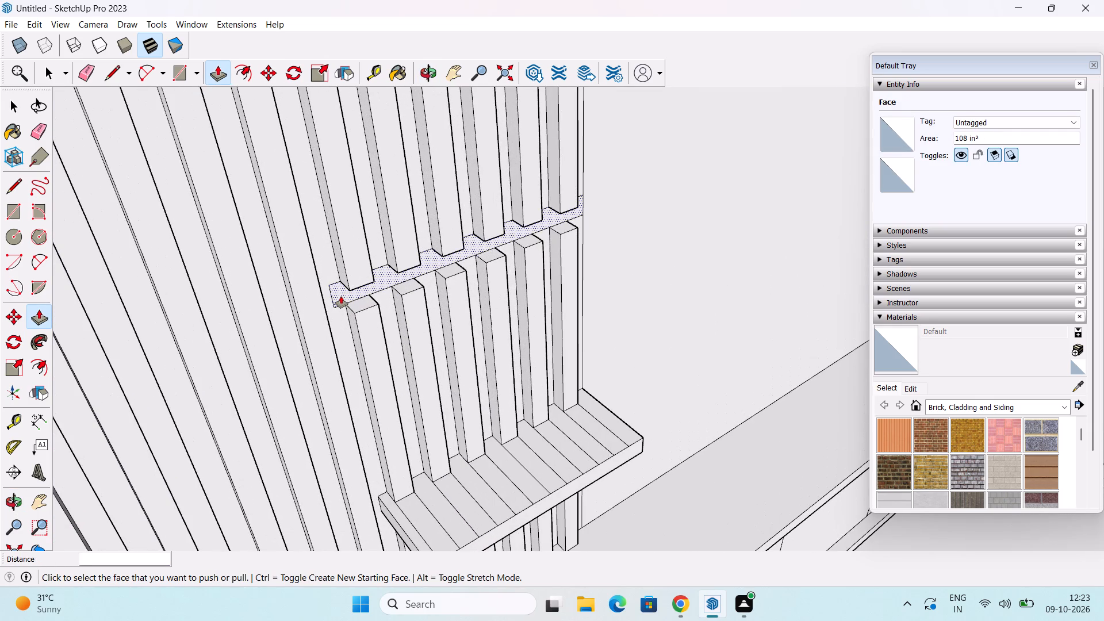
{"action": "left_click", "coordinate": [341, 296]}
{"action": "left_click", "coordinate": [359, 319]}
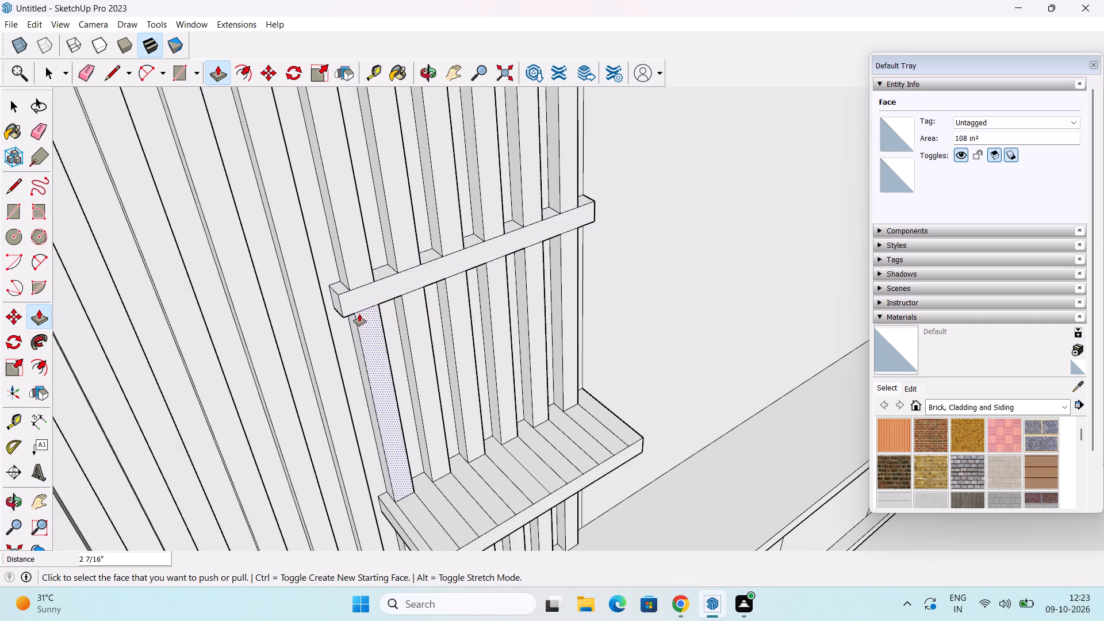
Extrude the front face of the upper short band by a further 12" to form the second shelf.
{"action": "left_click", "coordinate": [363, 297]}
{"action": "type", "text": "12\"'"}
{"action": "key", "text": "Return"}
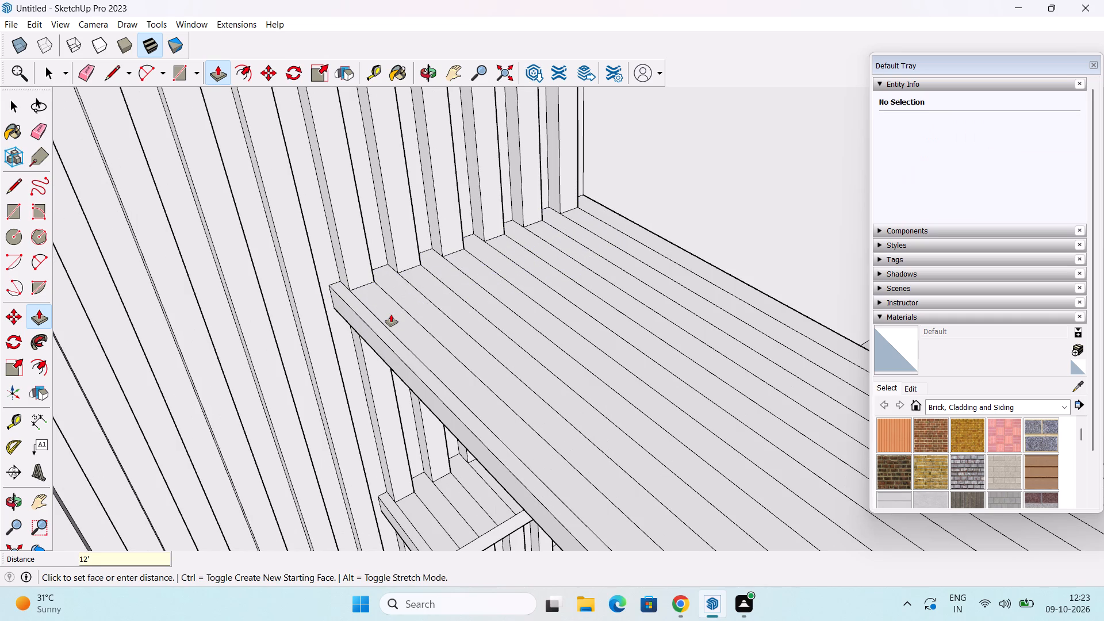
{"action": "type", "text": "12\""}
{"action": "key", "text": "Return"}
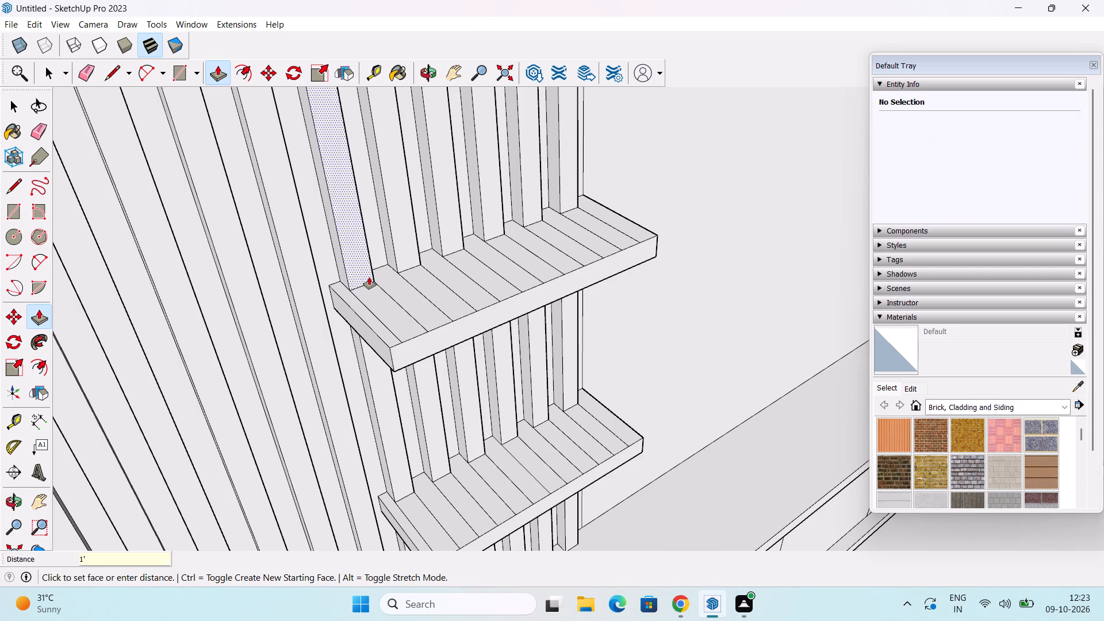
Push/Pull the long band outward by 2" and by another 7/16", matching the short bands' initial projection.
{"action": "scroll", "coordinate": [369, 277], "scroll_direction": "down", "scroll_amount": 7}
{"action": "middle_click_drag", "start_coordinate": [388, 385], "coordinate": [358, 266]}
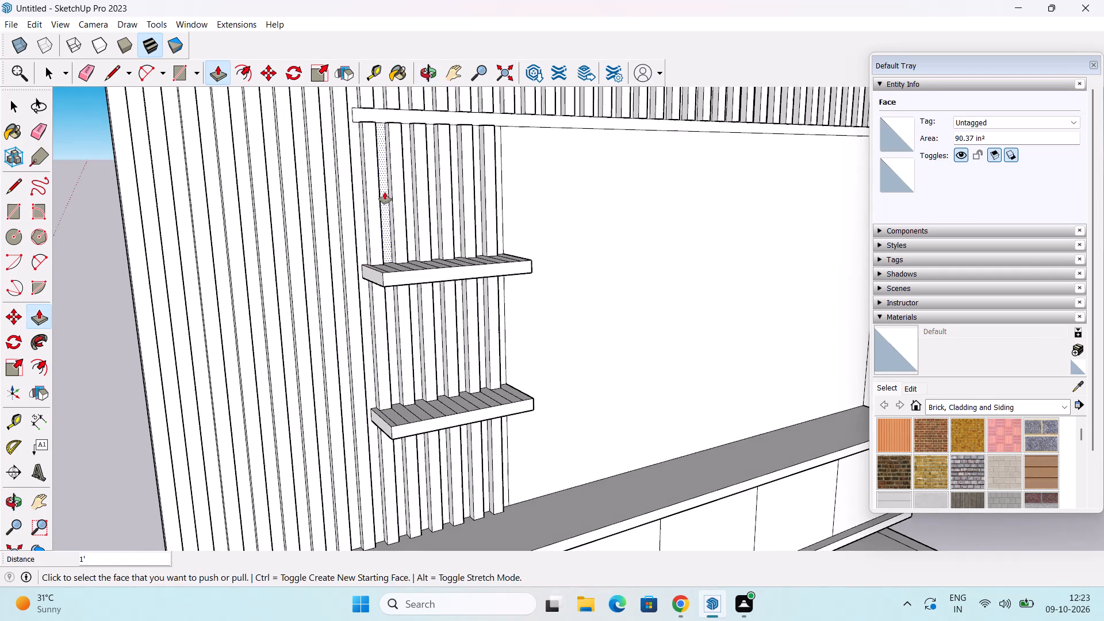
{"action": "middle_click_drag", "start_coordinate": [385, 192], "coordinate": [392, 294], "text": "shift"}
{"action": "scroll", "coordinate": [389, 190], "scroll_direction": "up", "scroll_amount": 2}
{"action": "middle_click_drag", "start_coordinate": [377, 227], "coordinate": [381, 297]}
{"action": "scroll", "coordinate": [369, 297], "scroll_direction": "up", "scroll_amount": 4}
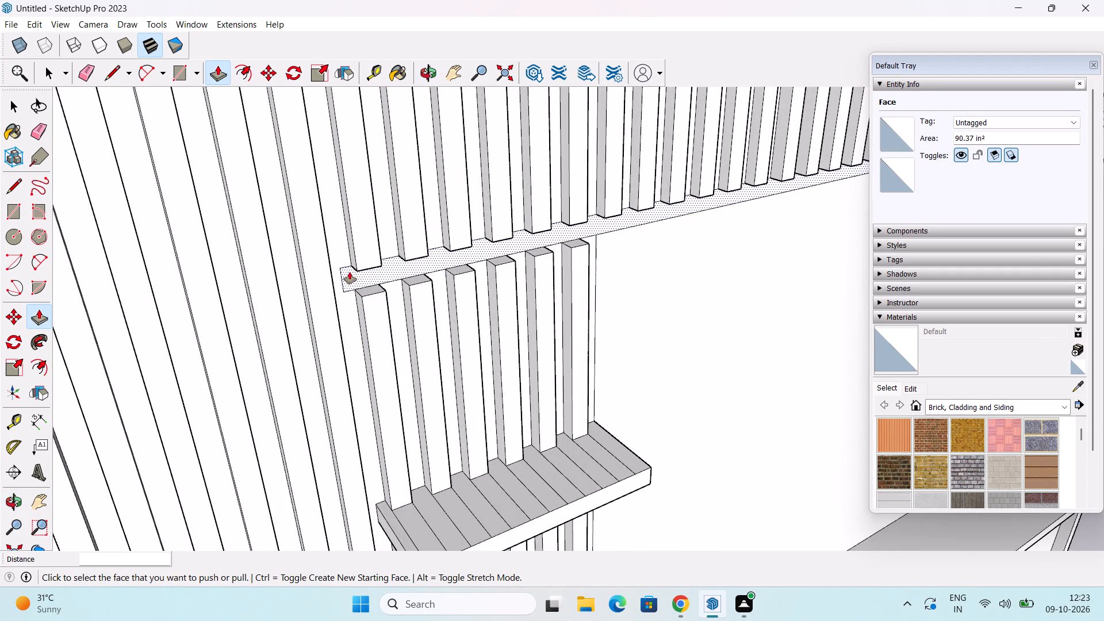
{"action": "left_click", "coordinate": [354, 274]}
{"action": "left_click", "coordinate": [369, 298]}
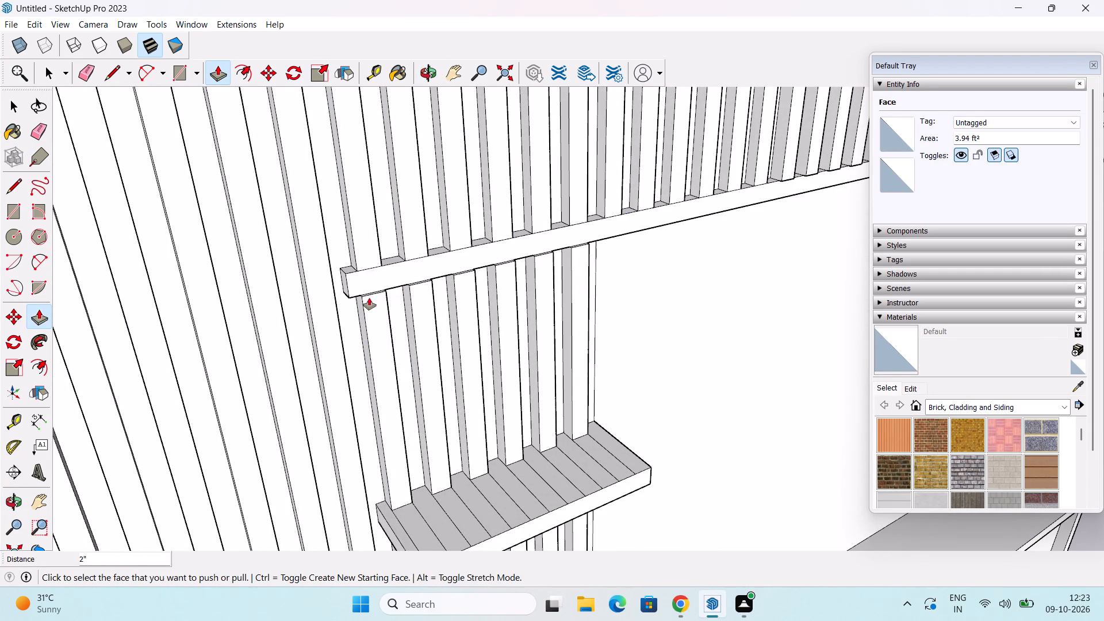
{"action": "left_click", "coordinate": [375, 281]}
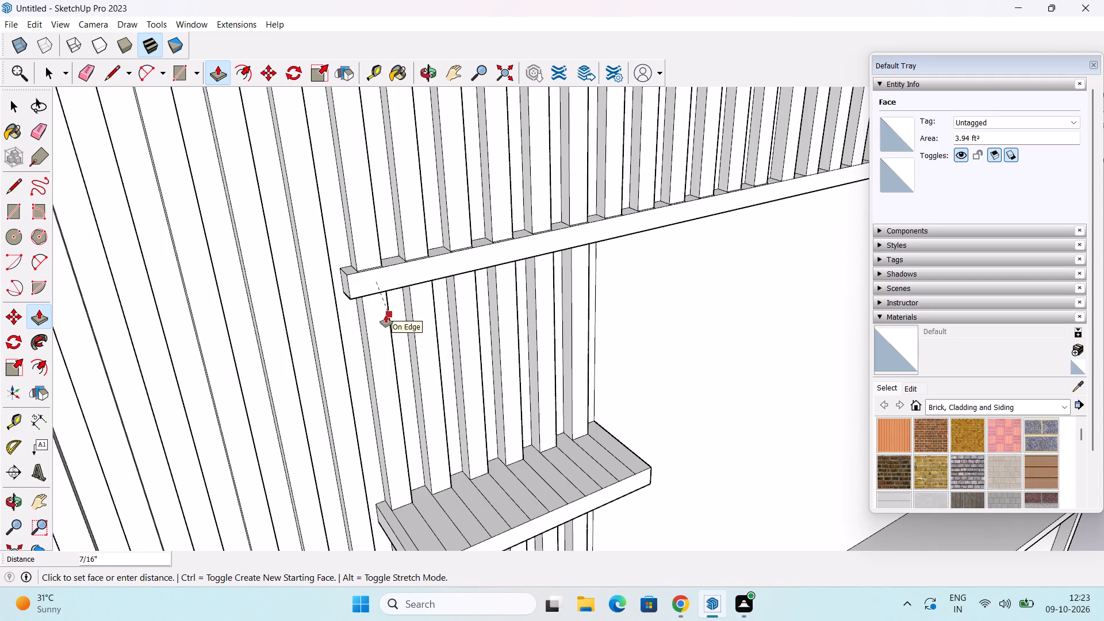
{"action": "key", "text": "Escape"}
{"action": "middle_click_drag", "start_coordinate": [375, 278], "coordinate": [378, 367]}
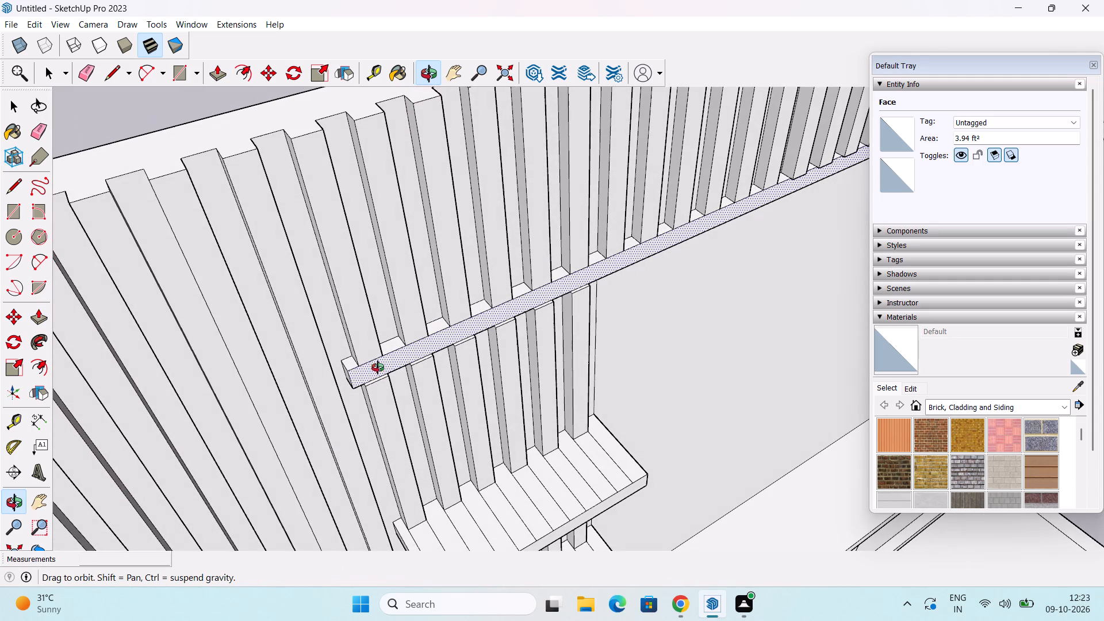
{"action": "middle_click_drag", "start_coordinate": [378, 367], "coordinate": [378, 367]}
{"action": "left_click", "coordinate": [373, 371]}
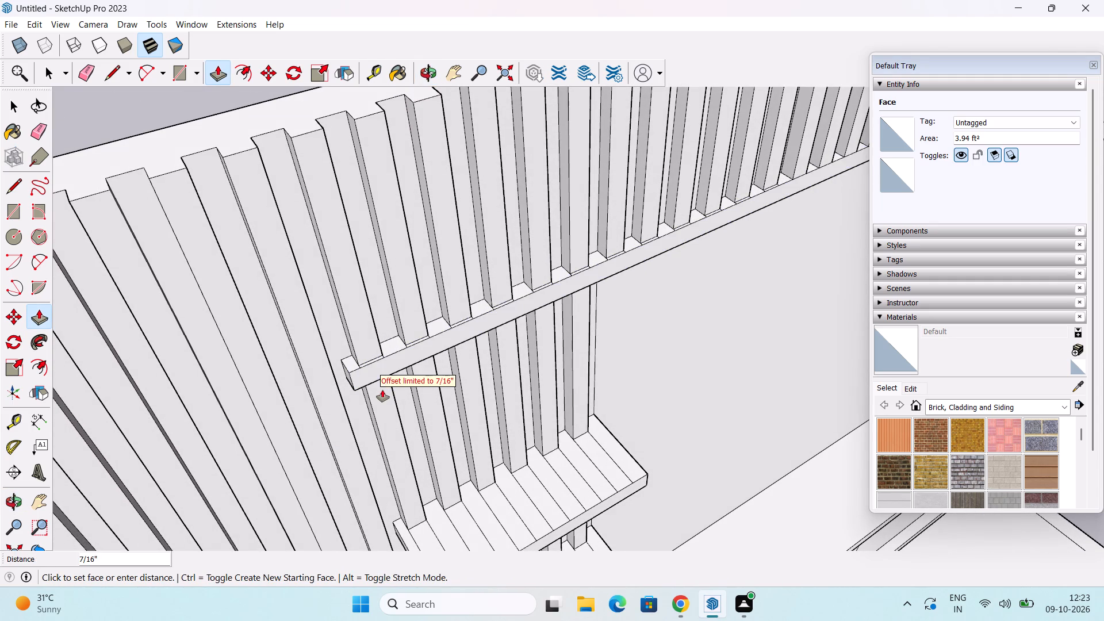
{"action": "left_click", "coordinate": [382, 390]}
Extrude the front face of the long band by a further 12" to form the top shelf.
{"action": "left_click", "coordinate": [373, 369]}
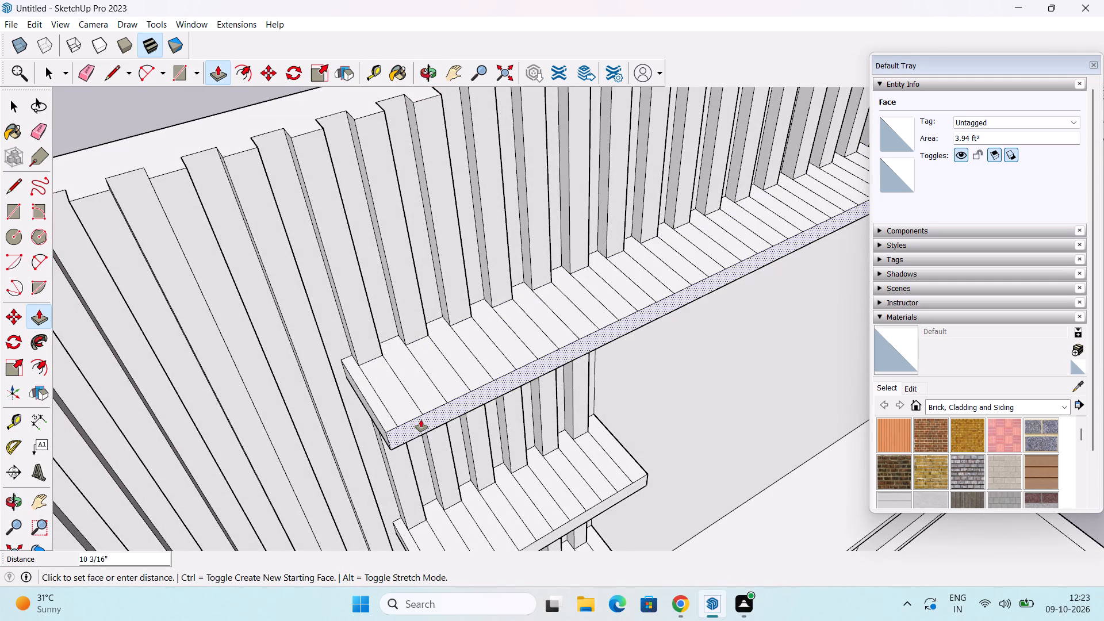
{"action": "type", "text": "12\""}
{"action": "key", "text": "Return"}
Extend the front face of the long top shelf outward by another 6".
{"action": "scroll", "coordinate": [392, 444], "scroll_direction": "down", "scroll_amount": 4}
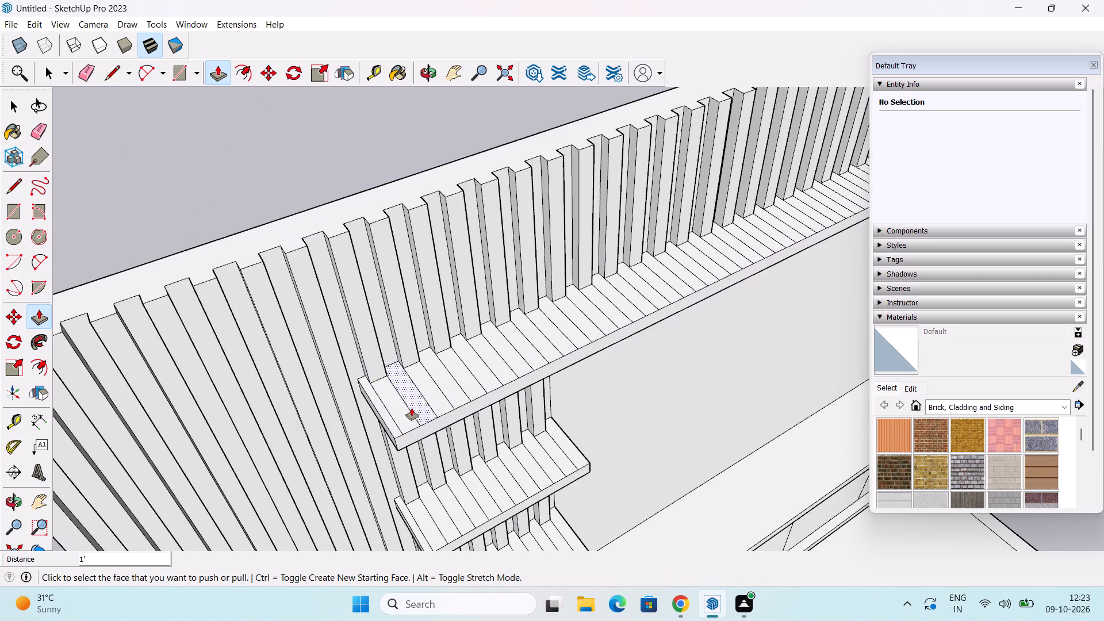
{"action": "scroll", "coordinate": [412, 408], "scroll_direction": "down", "scroll_amount": 6}
{"action": "middle_click_drag", "start_coordinate": [495, 484], "coordinate": [436, 417]}
{"action": "scroll", "coordinate": [403, 342], "scroll_direction": "up", "scroll_amount": 4}
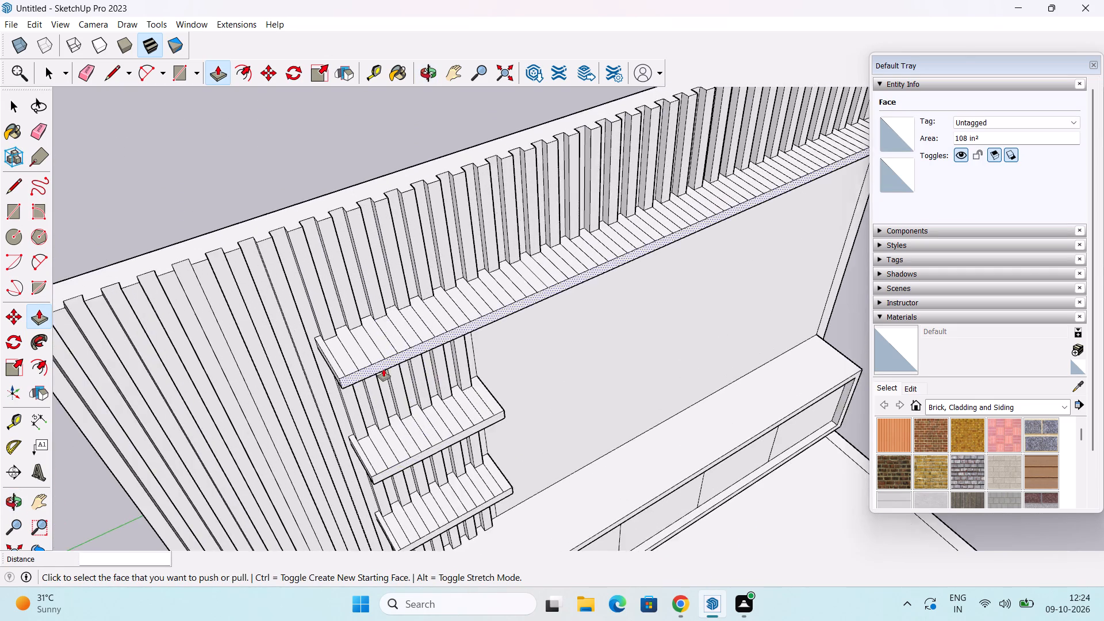
{"action": "scroll", "coordinate": [384, 369], "scroll_direction": "up", "scroll_amount": 5}
{"action": "left_click", "coordinate": [367, 376]}
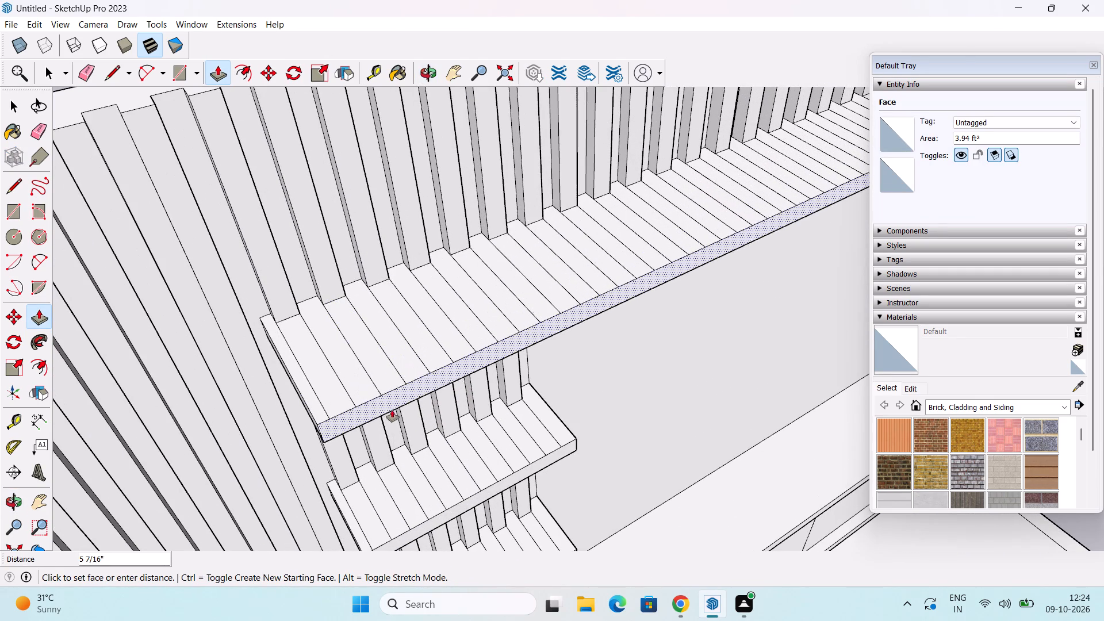
{"action": "type", "text": "6\""}
{"action": "key", "text": "Return"}
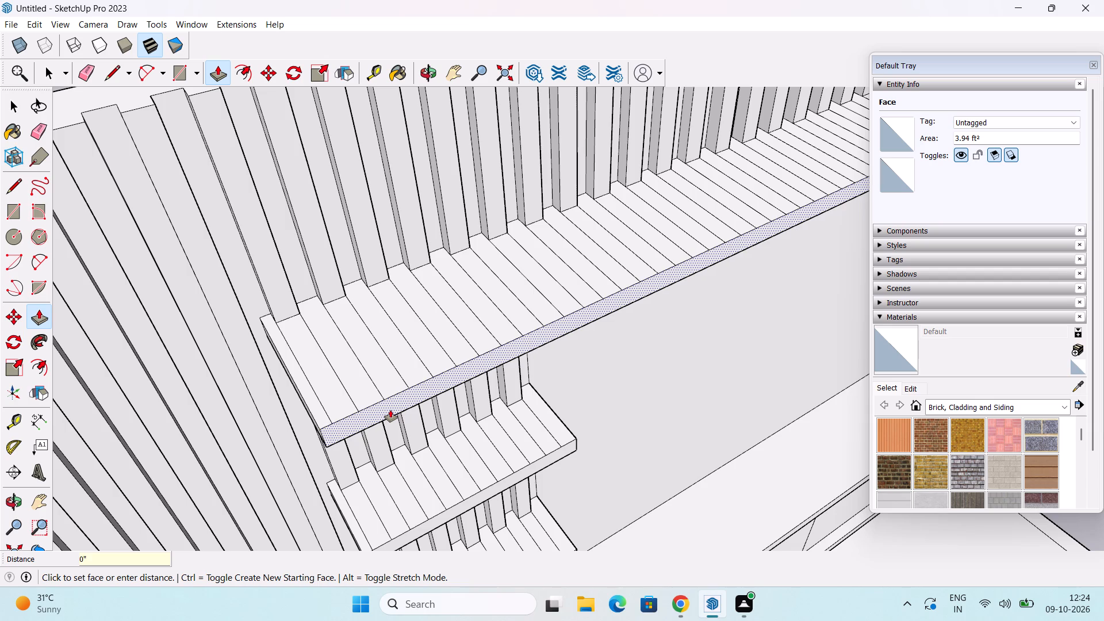
{"action": "scroll", "coordinate": [395, 386], "scroll_direction": "down", "scroll_amount": 6}
{"action": "middle_click_drag", "start_coordinate": [419, 479], "coordinate": [414, 354]}
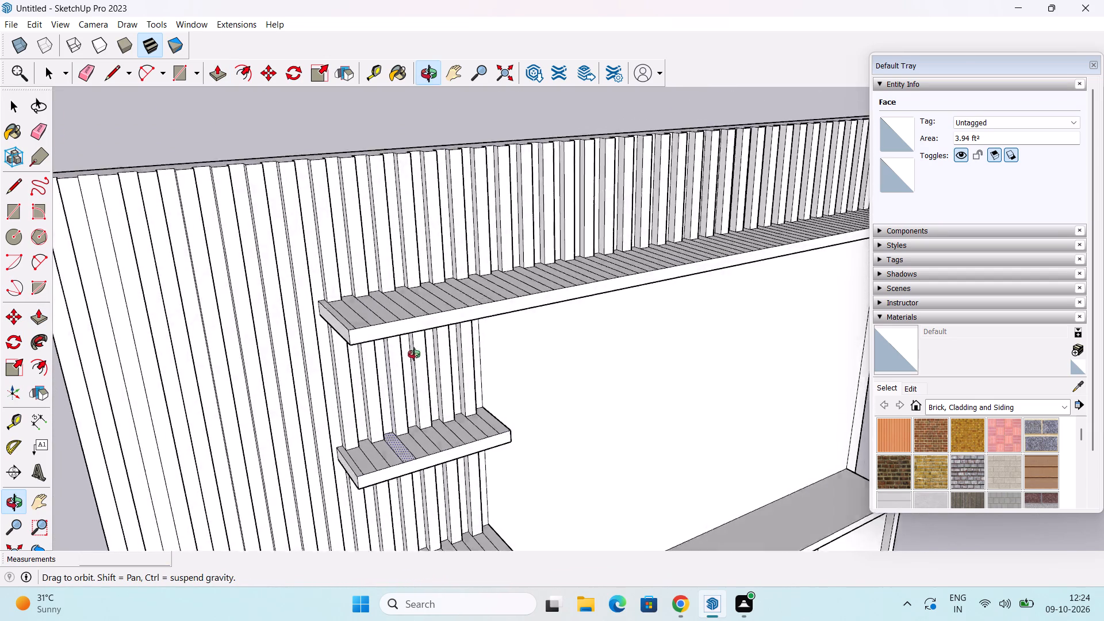
Extend the front faces of both short shelves outward by another 6", matching the long top shelf's last extrusion.
{"action": "middle_click_drag", "start_coordinate": [414, 354], "coordinate": [413, 340]}
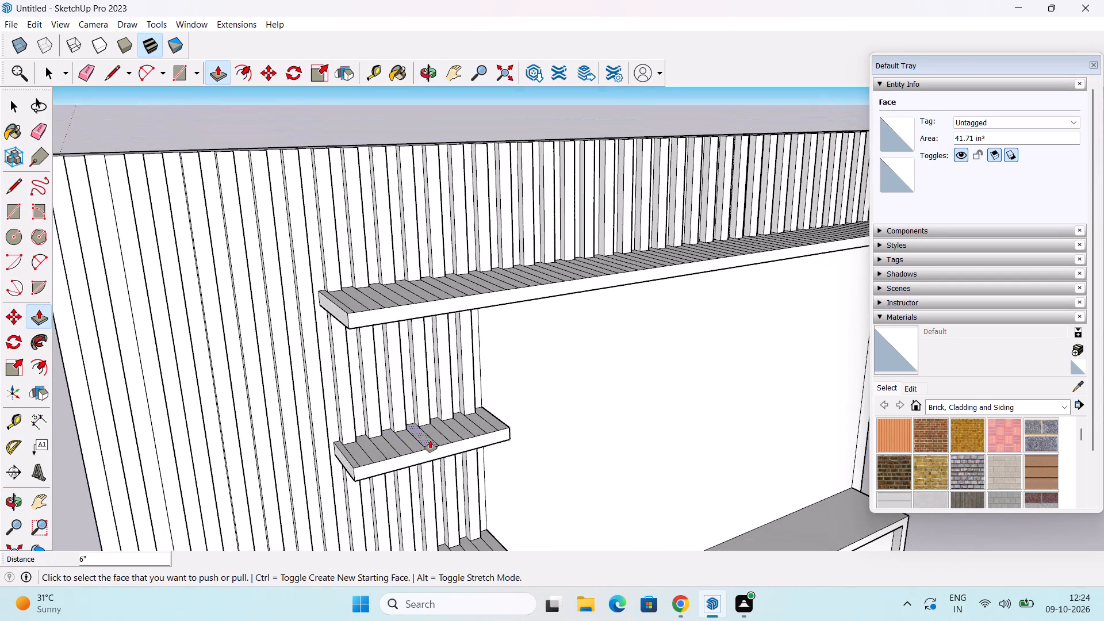
{"action": "middle_click_drag", "start_coordinate": [431, 454], "coordinate": [427, 401]}
{"action": "scroll", "coordinate": [381, 415], "scroll_direction": "up", "scroll_amount": 5}
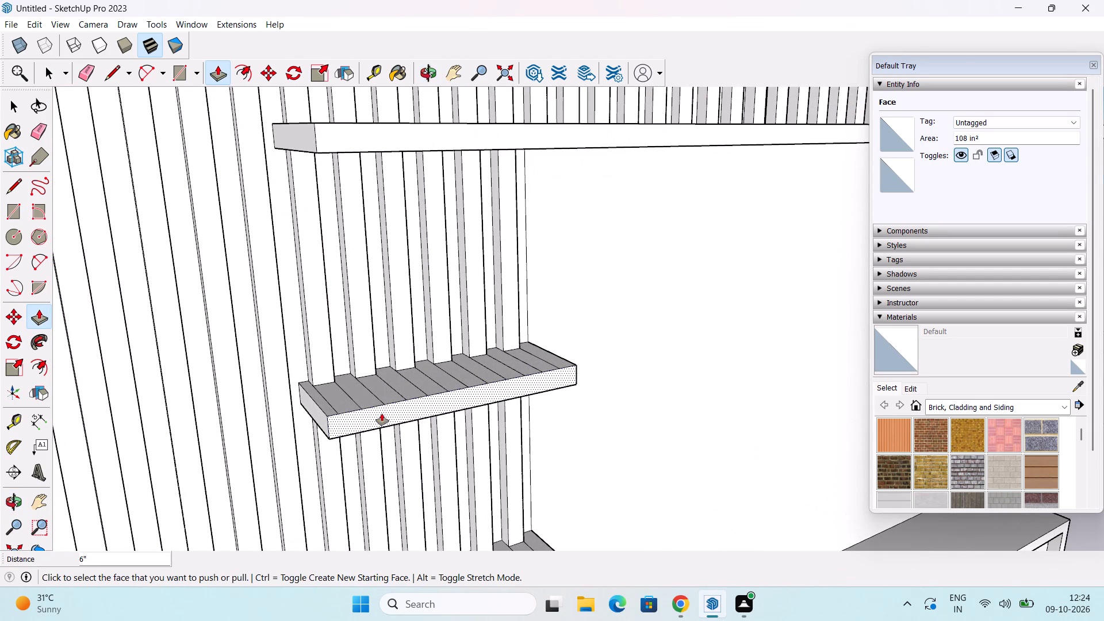
{"action": "double_click", "coordinate": [382, 413]}
{"action": "scroll", "coordinate": [388, 423], "scroll_direction": "down", "scroll_amount": 3}
{"action": "middle_click_drag", "start_coordinate": [435, 482], "coordinate": [337, 294]}
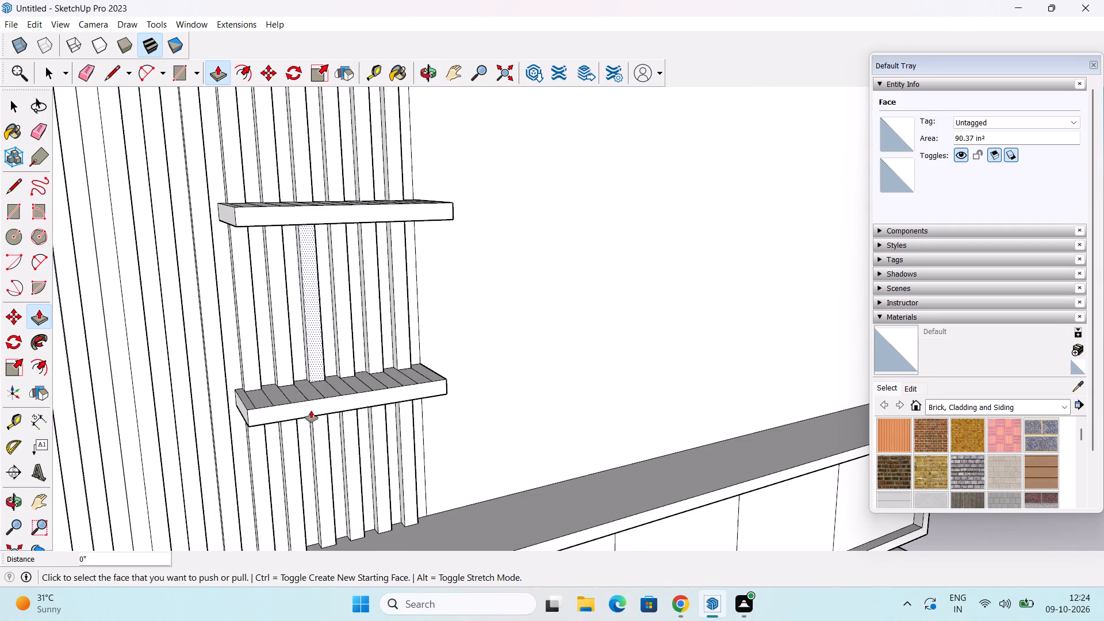
{"action": "double_click", "coordinate": [316, 409]}
Erase the strip division lines across the top face of the lowest short shelf.
{"action": "middle_click_drag", "start_coordinate": [325, 384], "coordinate": [340, 478]}
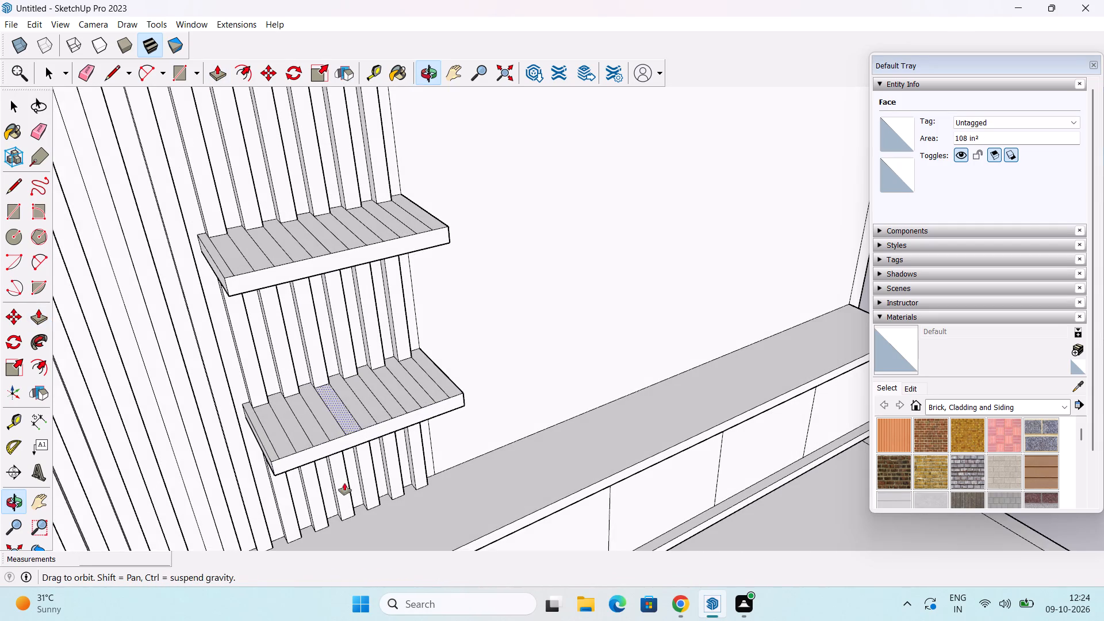
{"action": "scroll", "coordinate": [306, 459], "scroll_direction": "up", "scroll_amount": 5}
{"action": "key", "text": "space"}
{"action": "middle_click_drag", "start_coordinate": [295, 443], "coordinate": [261, 439]}
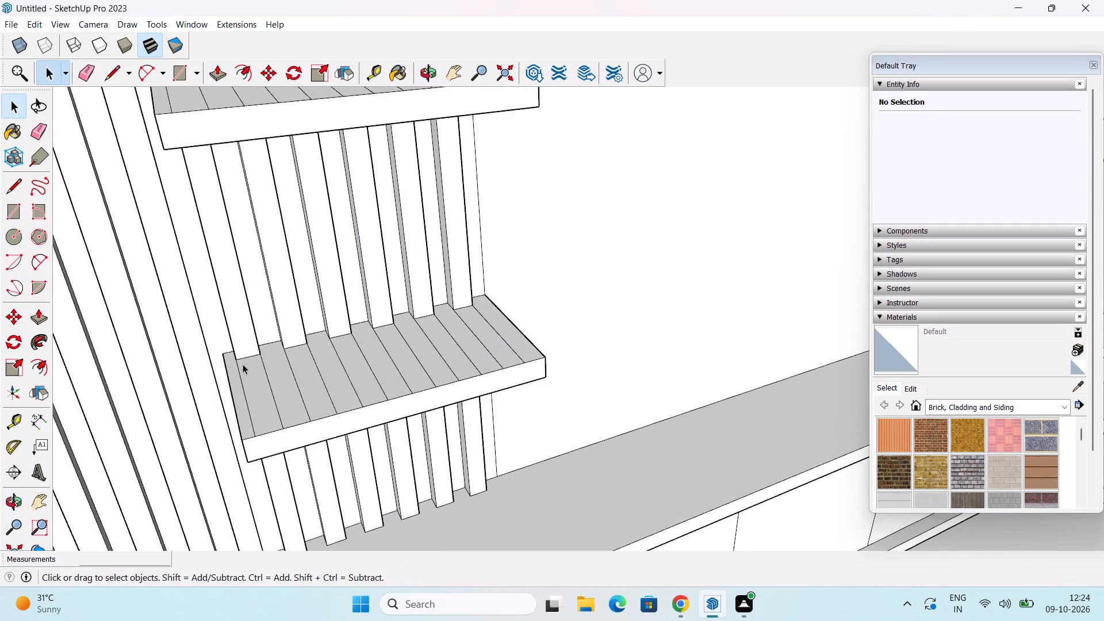
{"action": "key", "text": "e"}
{"action": "left_click_drag", "start_coordinate": [241, 400], "coordinate": [422, 356]}
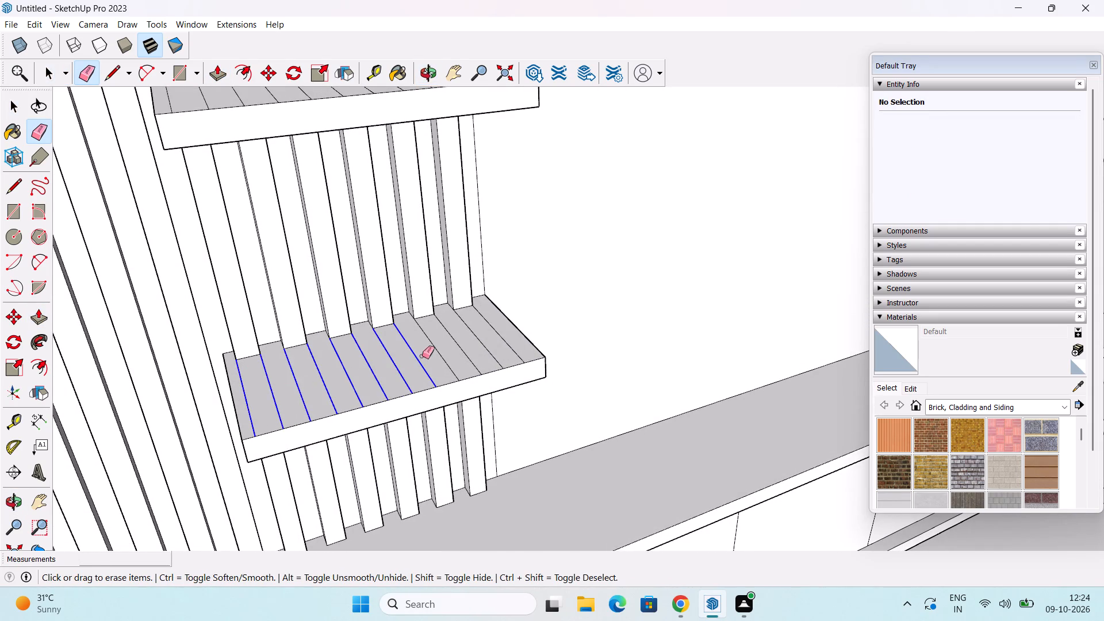
{"action": "left_click_drag", "start_coordinate": [422, 356], "coordinate": [507, 340]}
Erase the strip division lines across the underside of the lowest short shelf.
{"action": "middle_click_drag", "start_coordinate": [413, 383], "coordinate": [384, 156]}
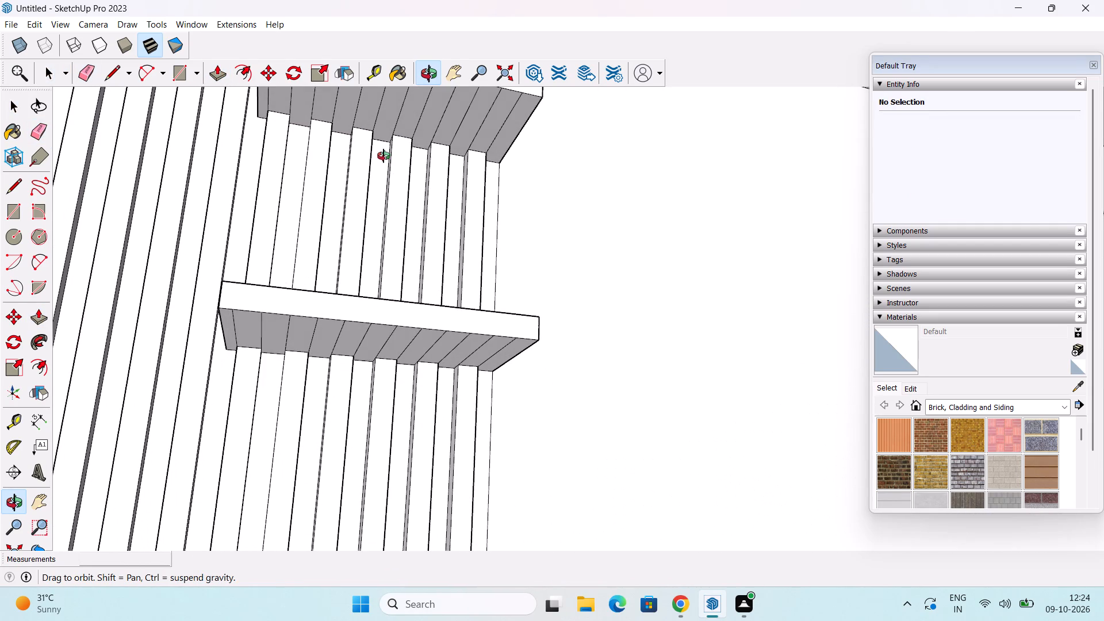
{"action": "middle_click_drag", "start_coordinate": [384, 156], "coordinate": [384, 152]}
{"action": "middle_click_drag", "start_coordinate": [392, 377], "coordinate": [392, 297]}
{"action": "left_click_drag", "start_coordinate": [238, 246], "coordinate": [493, 289]}
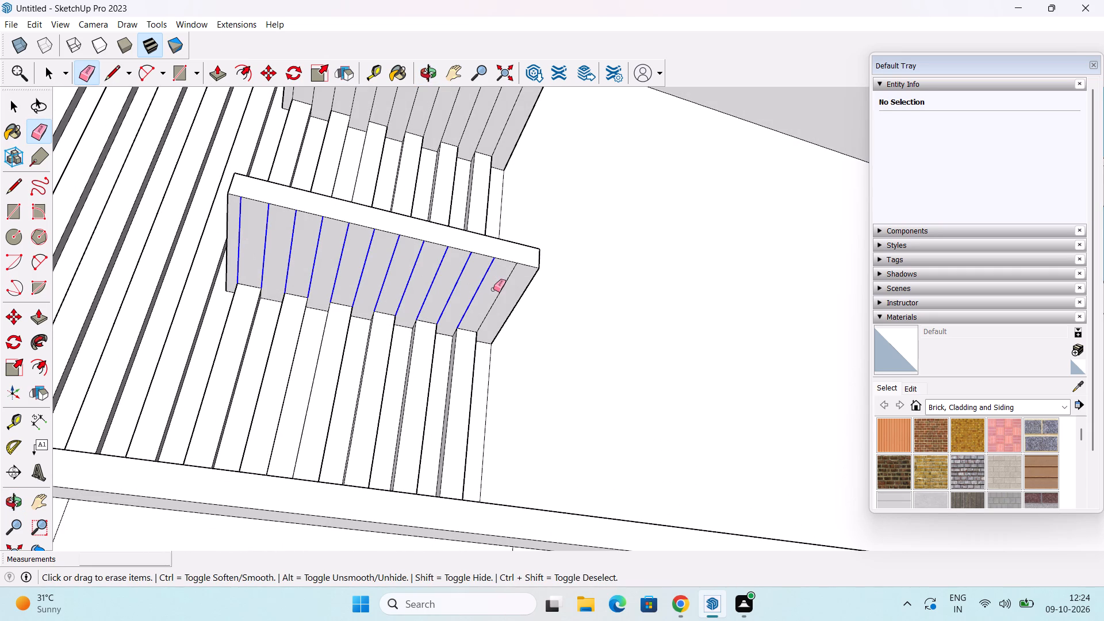
{"action": "left_click_drag", "start_coordinate": [493, 289], "coordinate": [506, 290]}
Erase the strip division lines across the top face of the upper short shelf.
{"action": "scroll", "coordinate": [407, 255], "scroll_direction": "down", "scroll_amount": 7}
{"action": "middle_click_drag", "start_coordinate": [384, 211], "coordinate": [385, 407]}
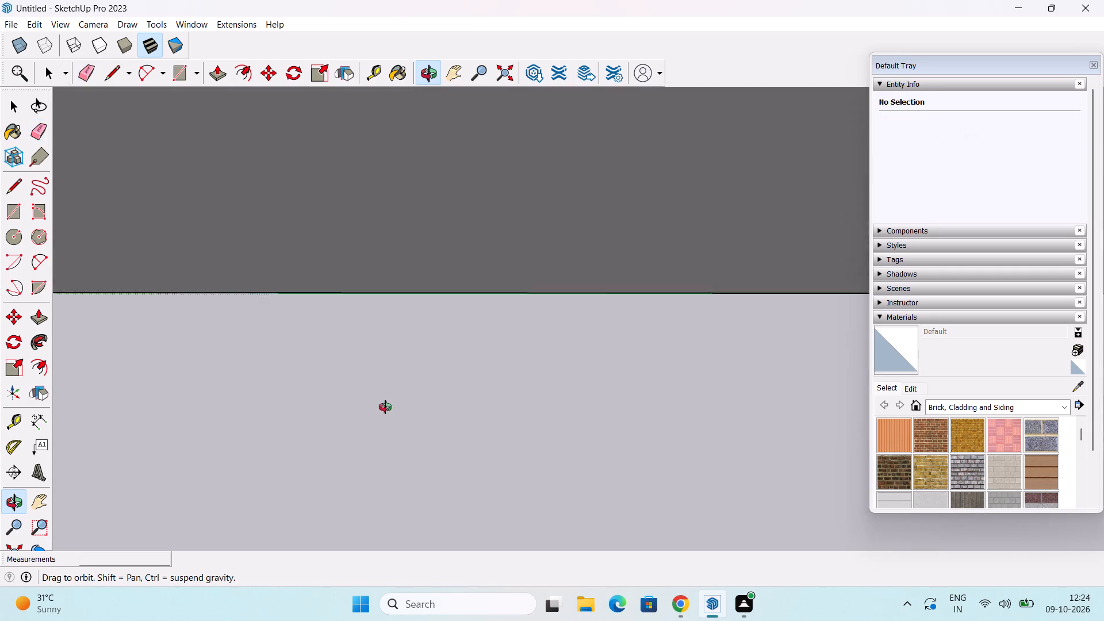
{"action": "middle_click_drag", "start_coordinate": [385, 407], "coordinate": [386, 423]}
{"action": "scroll", "coordinate": [400, 167], "scroll_direction": "down", "scroll_amount": 18}
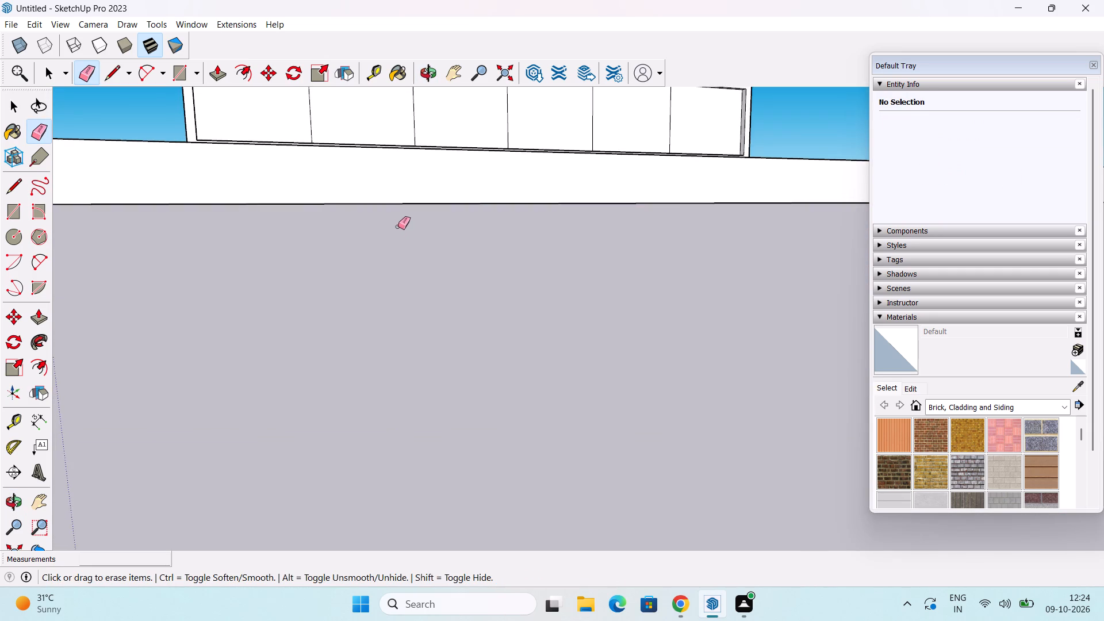
{"action": "middle_click_drag", "start_coordinate": [398, 227], "coordinate": [397, 388]}
{"action": "scroll", "coordinate": [442, 160], "scroll_direction": "down", "scroll_amount": 9}
{"action": "middle_click_drag", "start_coordinate": [436, 162], "coordinate": [420, 436]}
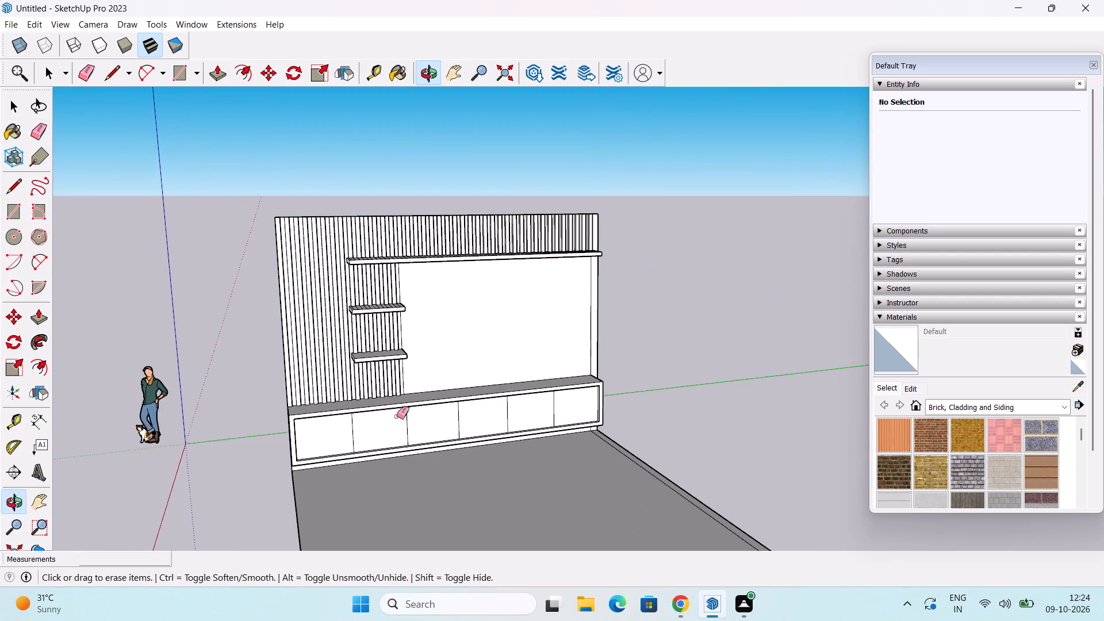
{"action": "scroll", "coordinate": [386, 342], "scroll_direction": "up", "scroll_amount": 6}
{"action": "middle_click_drag", "start_coordinate": [363, 331], "coordinate": [369, 464]}
{"action": "scroll", "coordinate": [334, 304], "scroll_direction": "up", "scroll_amount": 7}
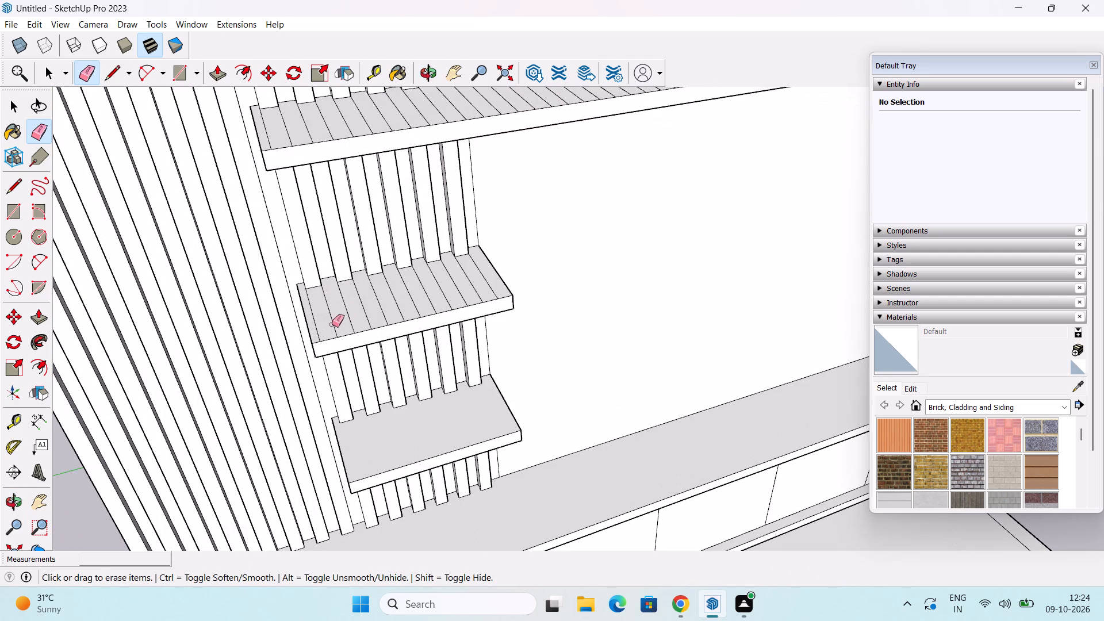
{"action": "left_click_drag", "start_coordinate": [314, 321], "coordinate": [492, 285]}
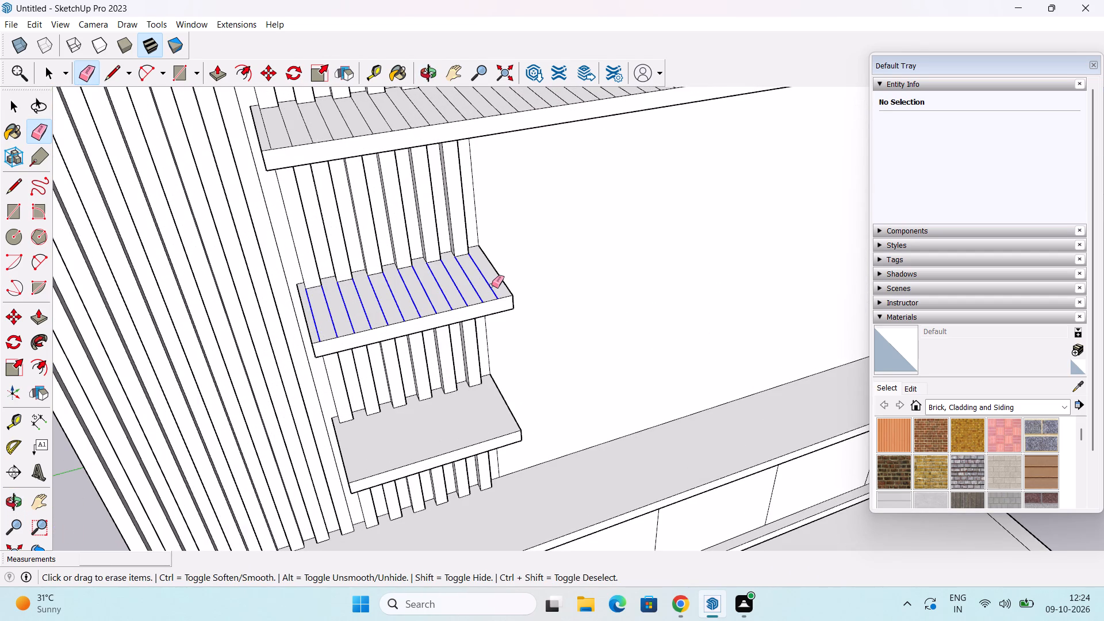
{"action": "left_click_drag", "start_coordinate": [492, 285], "coordinate": [492, 285]}
Erase the strip division lines across the underside of the upper short shelf.
{"action": "middle_click_drag", "start_coordinate": [412, 396], "coordinate": [384, 237]}
{"action": "middle_click_drag", "start_coordinate": [347, 331], "coordinate": [353, 268]}
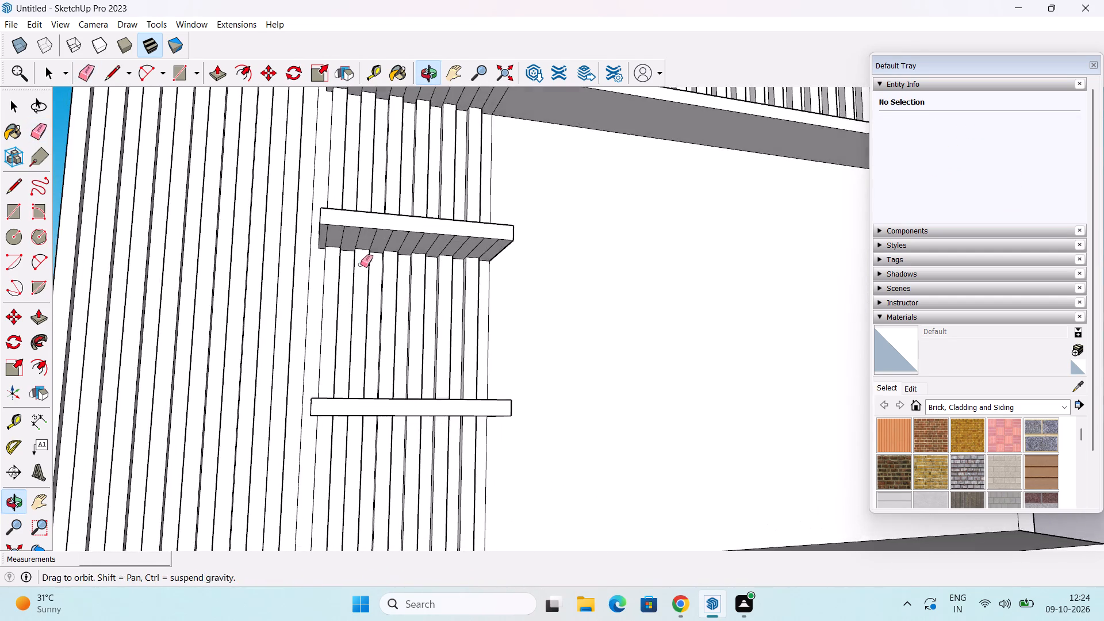
{"action": "scroll", "coordinate": [367, 256], "scroll_direction": "up", "scroll_amount": 5}
{"action": "left_click_drag", "start_coordinate": [296, 220], "coordinate": [532, 244]}
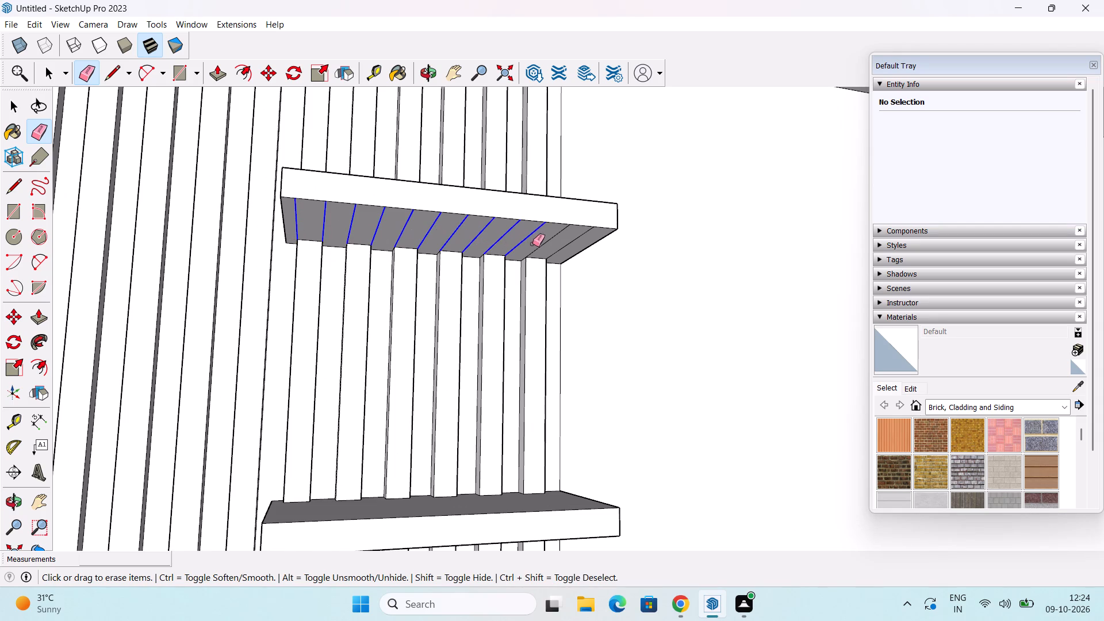
{"action": "left_click_drag", "start_coordinate": [532, 244], "coordinate": [569, 247]}
Erase the strip division lines on the underside of the long top shelf, above the short shelves.
{"action": "scroll", "coordinate": [397, 201], "scroll_direction": "down", "scroll_amount": 7}
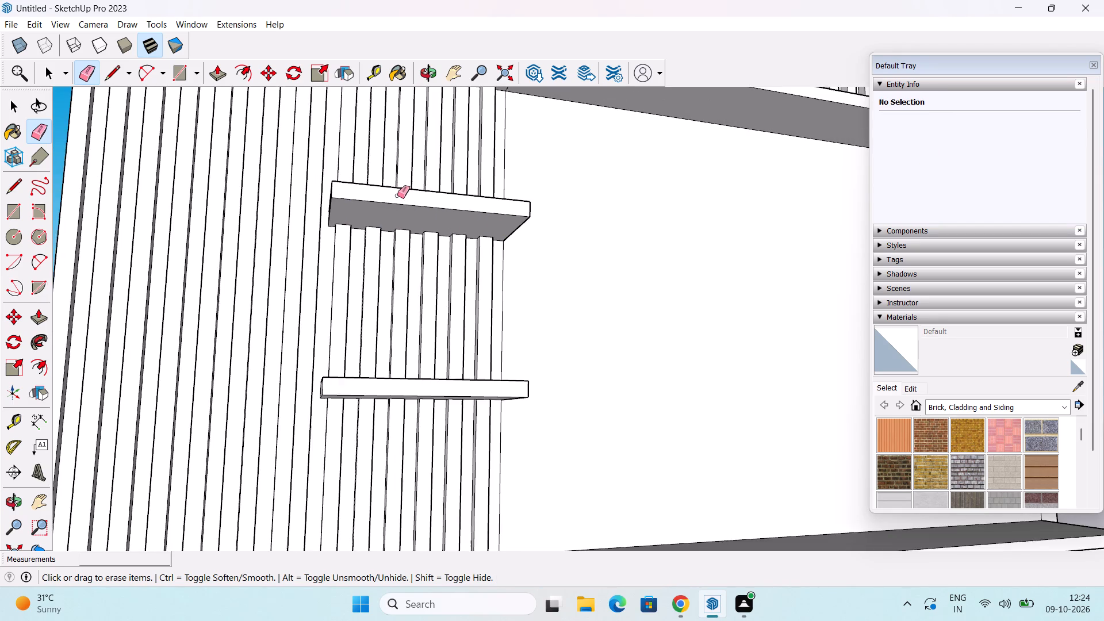
{"action": "middle_click_drag", "start_coordinate": [397, 198], "coordinate": [390, 393]}
{"action": "scroll", "coordinate": [387, 266], "scroll_direction": "up", "scroll_amount": 6}
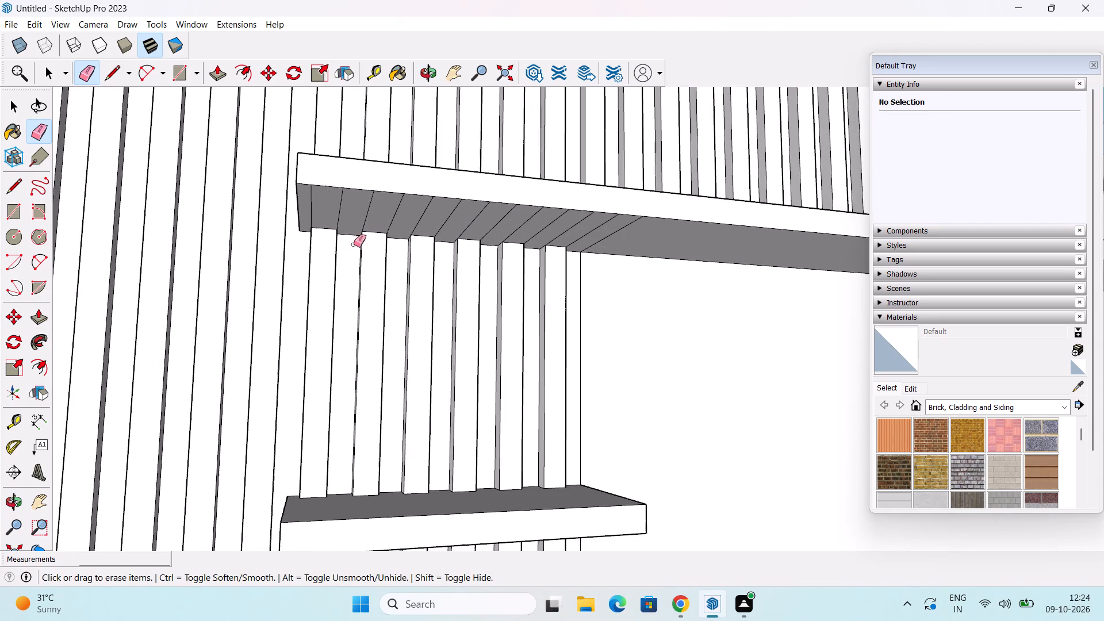
{"action": "scroll", "coordinate": [354, 244], "scroll_direction": "up", "scroll_amount": 1}
{"action": "left_click_drag", "start_coordinate": [304, 204], "coordinate": [334, 205]}
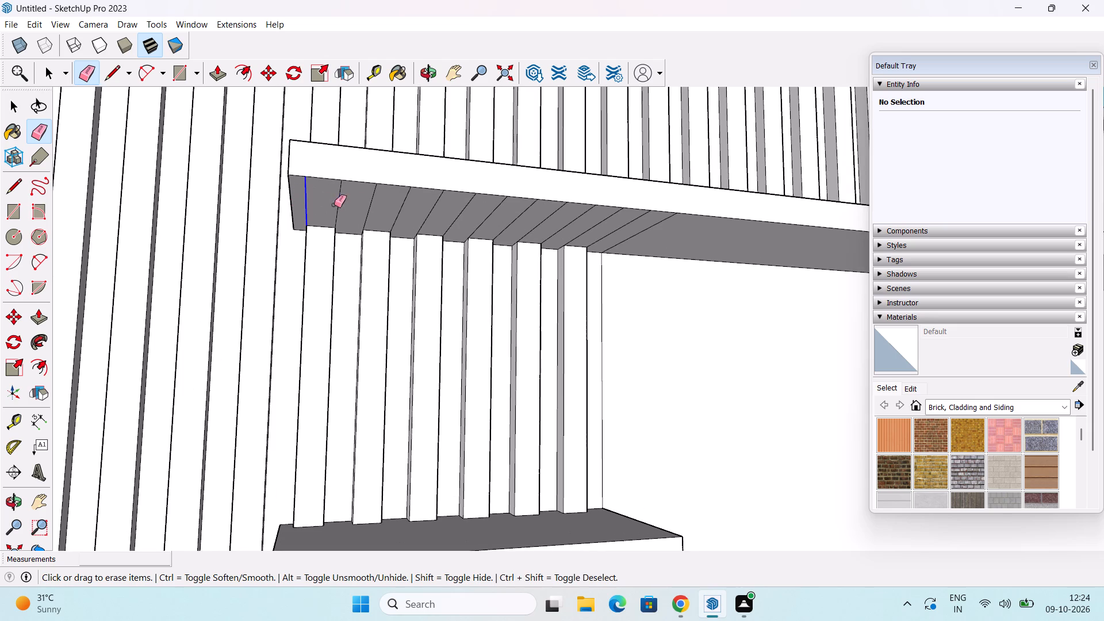
{"action": "left_click_drag", "start_coordinate": [334, 205], "coordinate": [573, 229]}
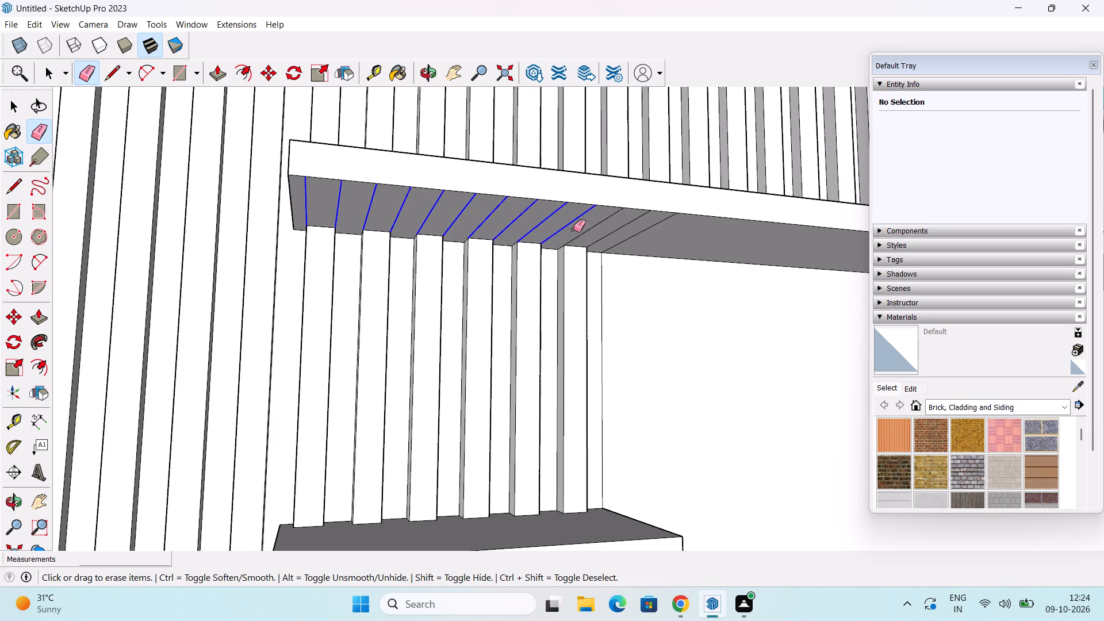
{"action": "left_click_drag", "start_coordinate": [573, 229], "coordinate": [647, 244]}
Erase all the strip division lines along the full length of the long top shelf's upper face.
{"action": "scroll", "coordinate": [572, 256], "scroll_direction": "down", "scroll_amount": 2}
{"action": "middle_click_drag", "start_coordinate": [495, 256], "coordinate": [442, 494]}
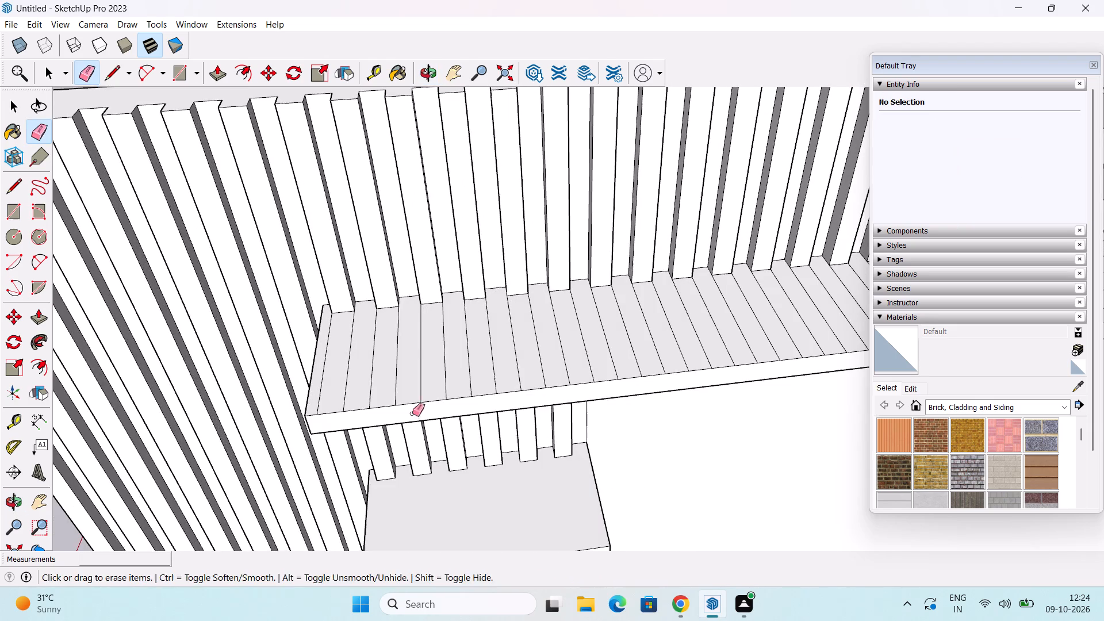
{"action": "middle_click_drag", "start_coordinate": [407, 348], "coordinate": [407, 355]}
{"action": "scroll", "coordinate": [407, 355], "scroll_direction": "down", "scroll_amount": 1}
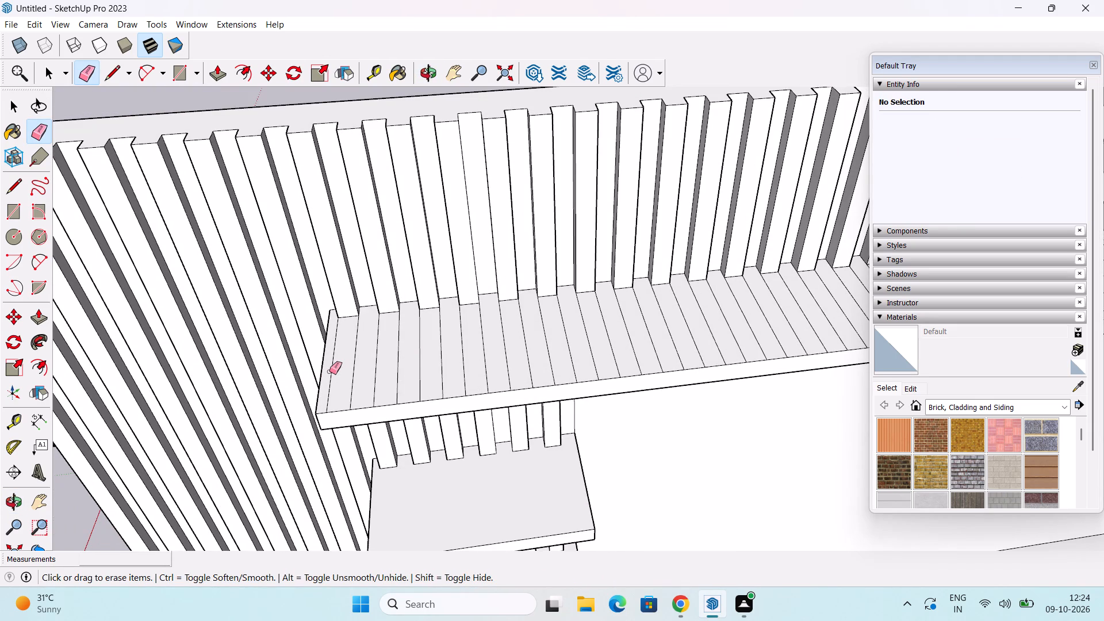
{"action": "left_click_drag", "start_coordinate": [329, 371], "coordinate": [808, 323]}
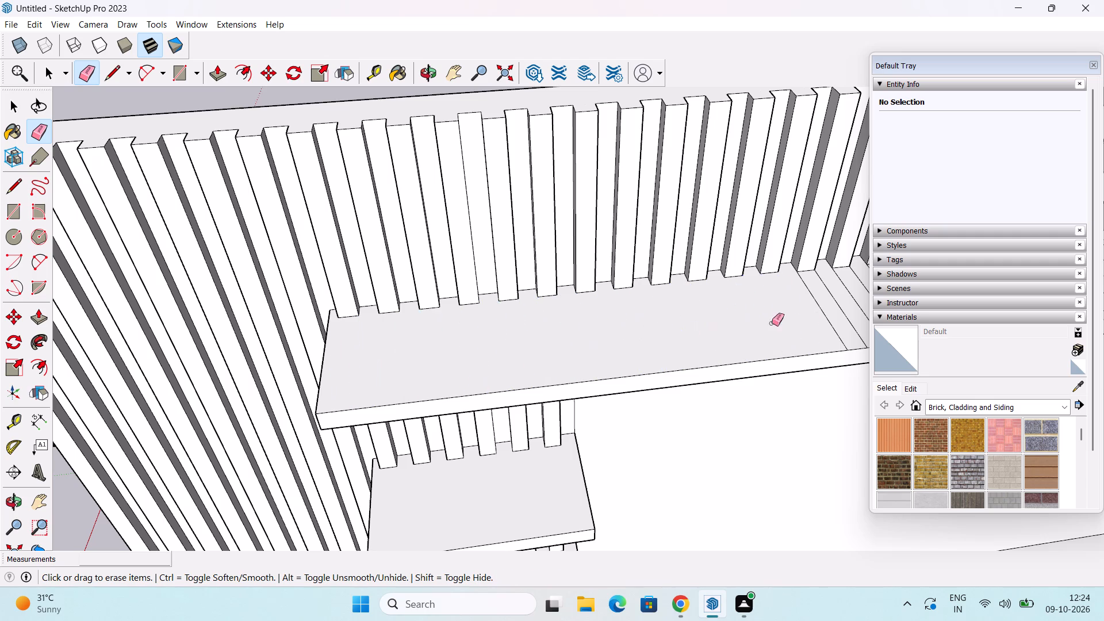
{"action": "scroll", "coordinate": [565, 366], "scroll_direction": "down", "scroll_amount": 3}
{"action": "middle_click_drag", "start_coordinate": [557, 387], "coordinate": [37, 431]}
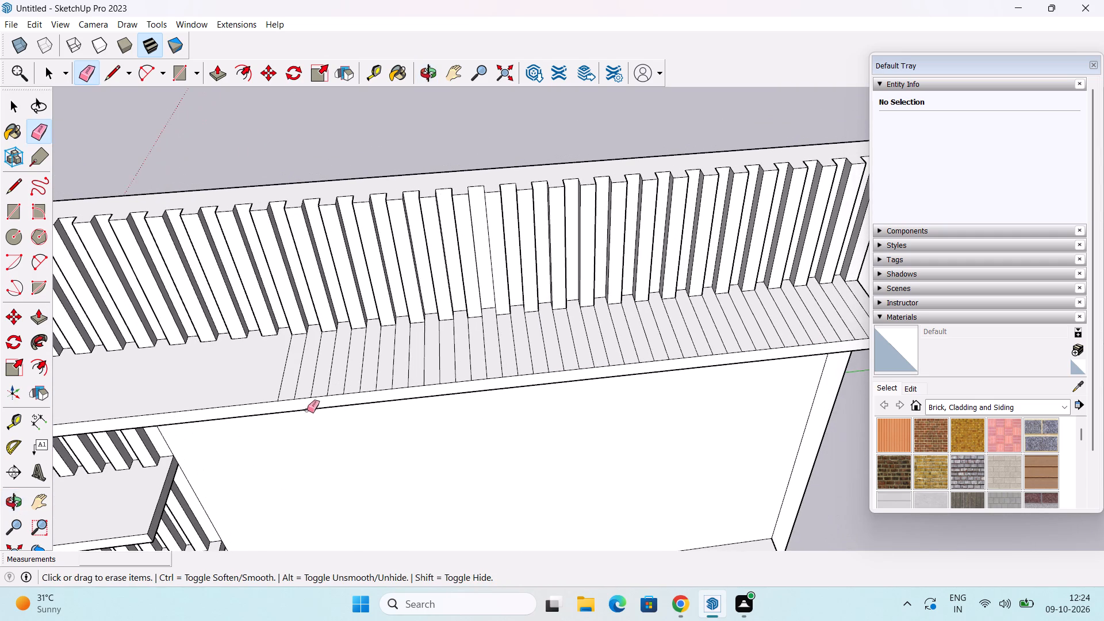
{"action": "scroll", "coordinate": [307, 410], "scroll_direction": "down", "scroll_amount": 2}
{"action": "middle_click_drag", "start_coordinate": [308, 413], "coordinate": [273, 413]}
{"action": "scroll", "coordinate": [273, 413], "scroll_direction": "up", "scroll_amount": 2}
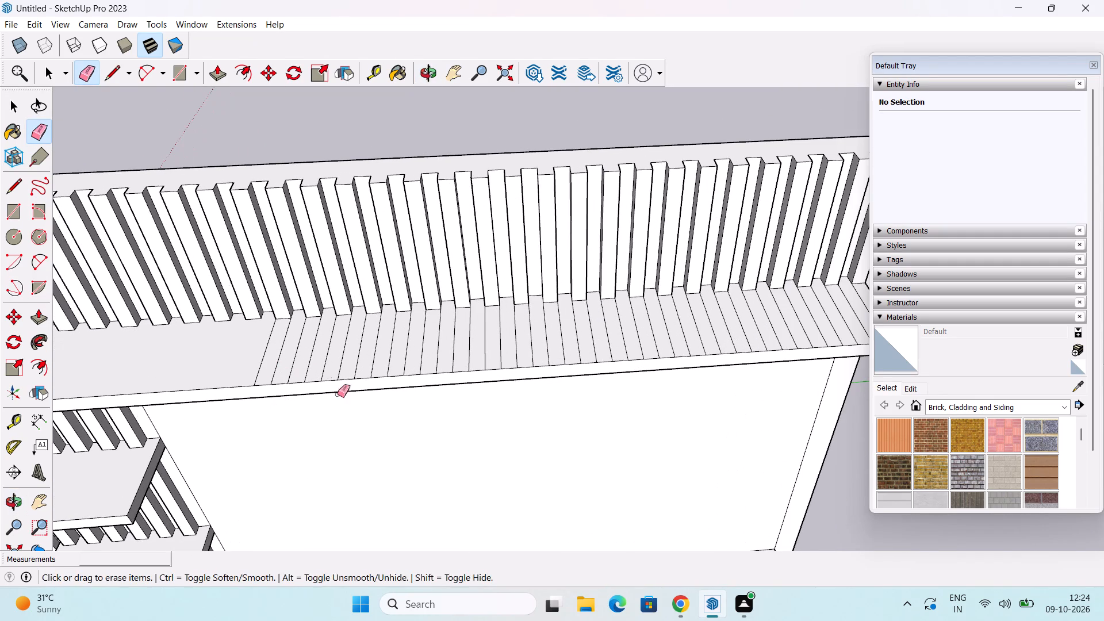
{"action": "middle_click_drag", "start_coordinate": [338, 396], "coordinate": [271, 397], "text": "shift"}
{"action": "left_click_drag", "start_coordinate": [174, 362], "coordinate": [383, 344]}
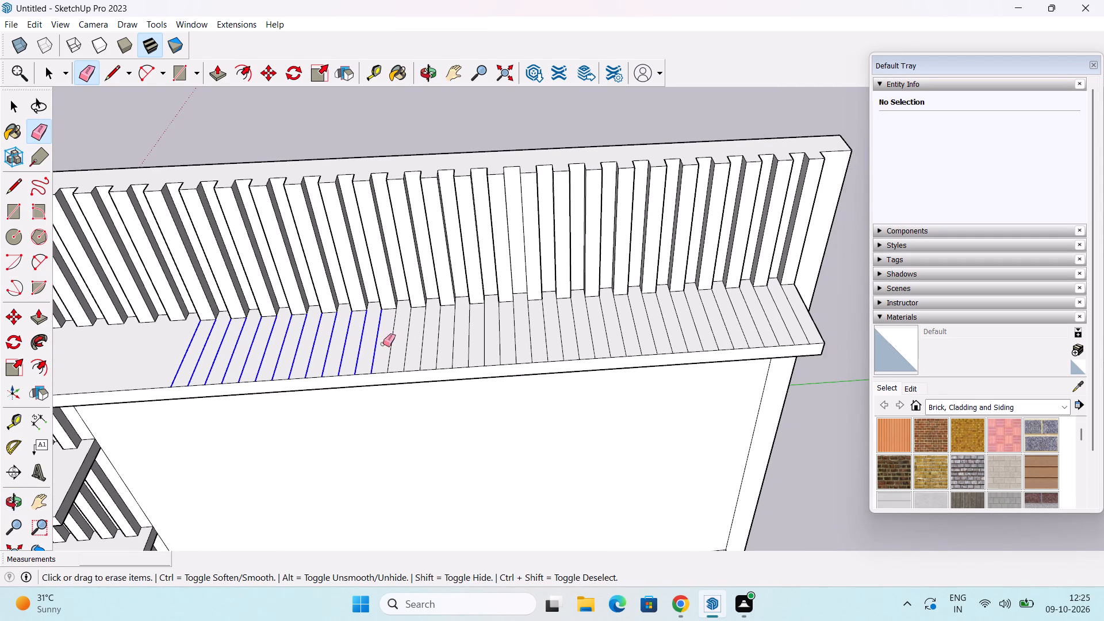
{"action": "left_click_drag", "start_coordinate": [383, 344], "coordinate": [766, 313]}
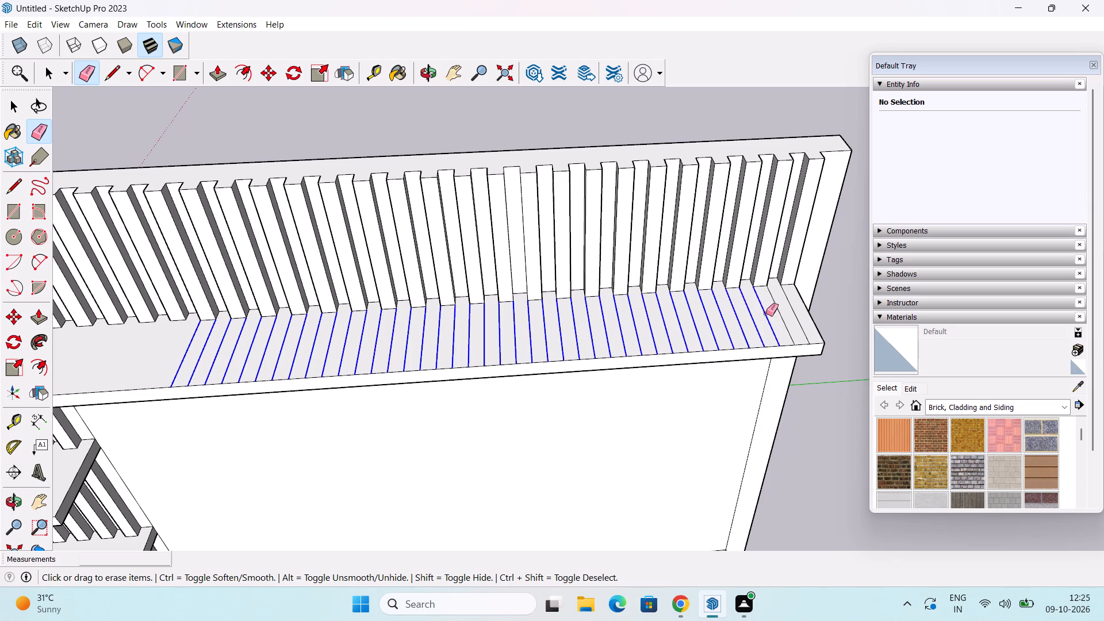
{"action": "left_click_drag", "start_coordinate": [766, 313], "coordinate": [796, 313]}
Inspect the cleaned shelves, strip wall and low cabinet from above, from below and as a whole.
{"action": "scroll", "coordinate": [355, 444], "scroll_direction": "down", "scroll_amount": 2}
{"action": "middle_click_drag", "start_coordinate": [317, 458], "coordinate": [315, 235]}
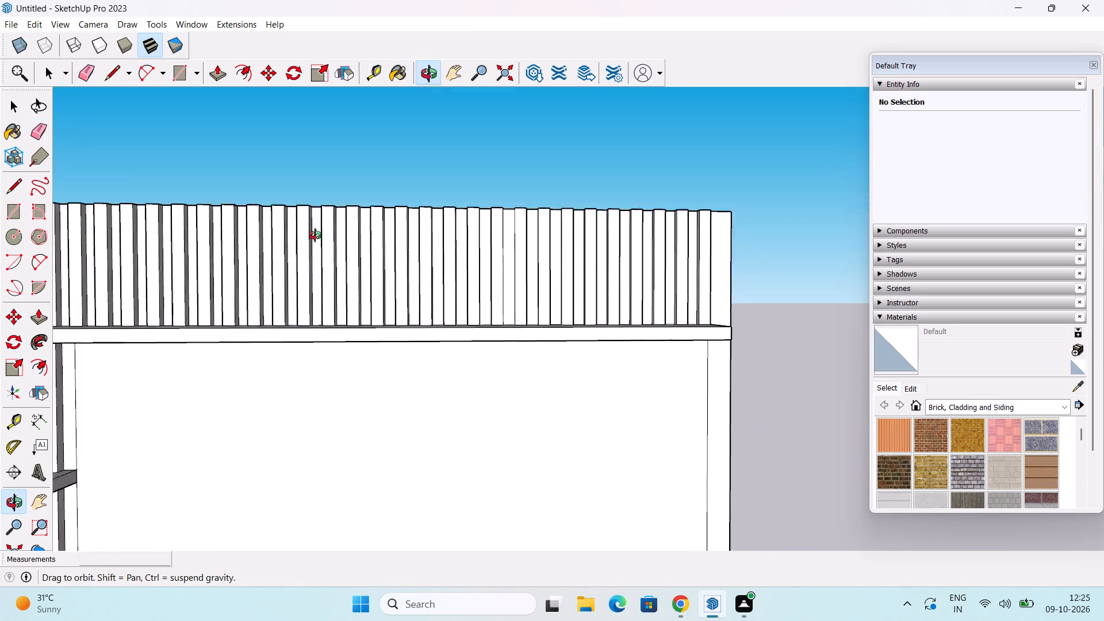
{"action": "middle_click_drag", "start_coordinate": [315, 235], "coordinate": [523, 385]}
{"action": "key", "text": "space"}
{"action": "scroll", "coordinate": [498, 396], "scroll_direction": "down", "scroll_amount": 2}
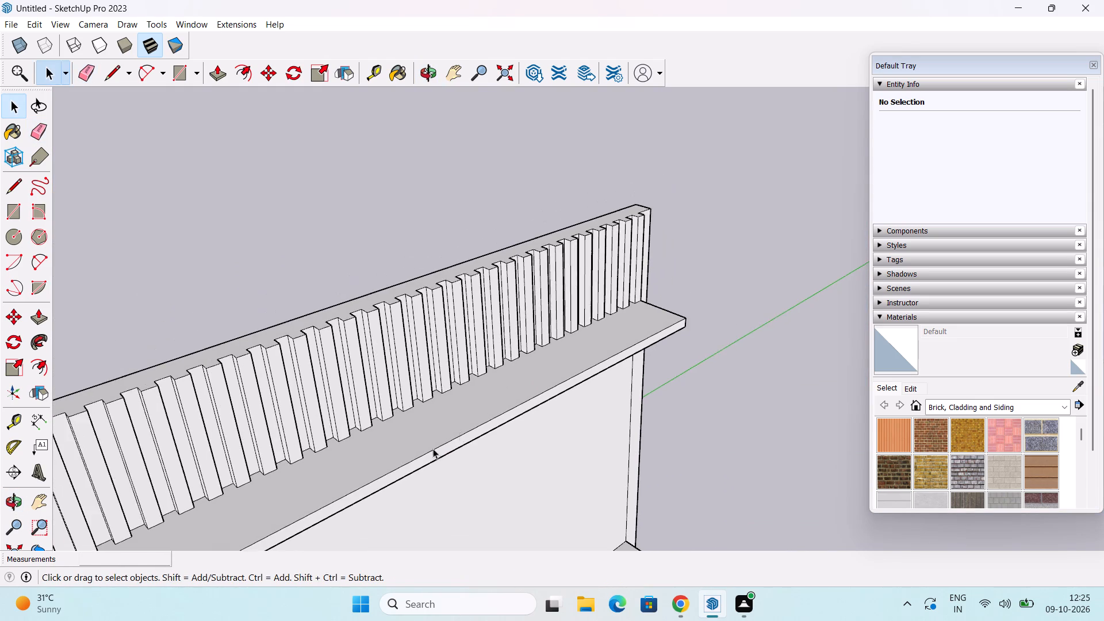
{"action": "middle_click_drag", "start_coordinate": [442, 407], "coordinate": [521, 269], "text": "shift"}
{"action": "middle_click_drag", "start_coordinate": [449, 454], "coordinate": [297, 280]}
{"action": "scroll", "coordinate": [306, 281], "scroll_direction": "down", "scroll_amount": 3}
{"action": "middle_click_drag", "start_coordinate": [282, 358], "coordinate": [319, 358], "text": "shift"}
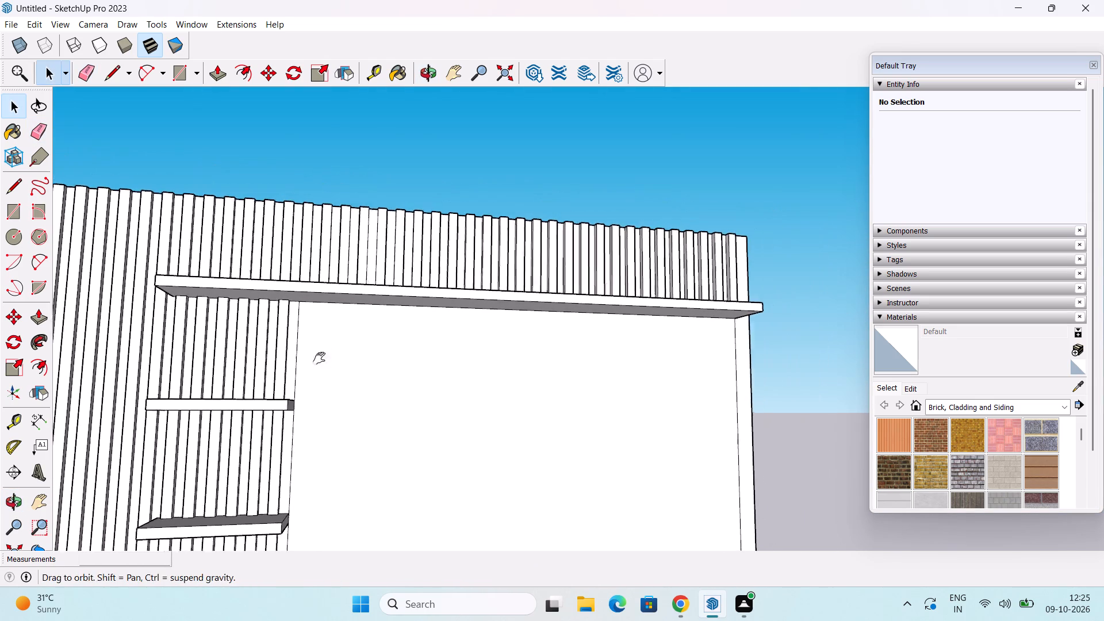
{"action": "middle_click_drag", "start_coordinate": [319, 358], "coordinate": [346, 365], "text": "shift"}
{"action": "scroll", "coordinate": [346, 369], "scroll_direction": "down", "scroll_amount": 2}
{"action": "middle_click_drag", "start_coordinate": [343, 388], "coordinate": [481, 527]}
{"action": "scroll", "coordinate": [454, 486], "scroll_direction": "down", "scroll_amount": 2}
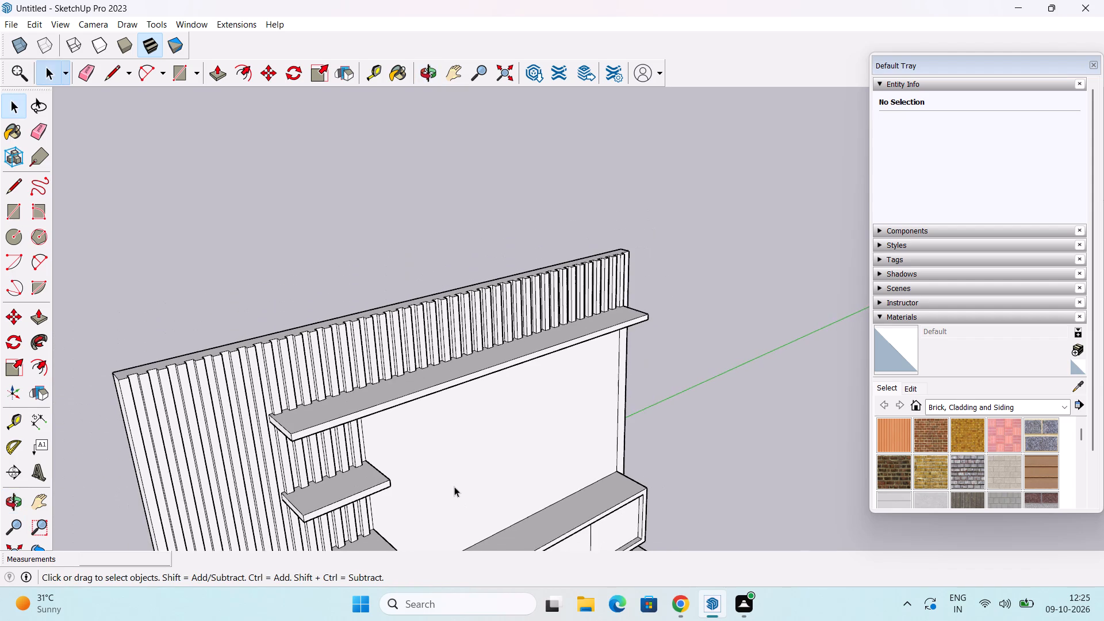
{"action": "middle_click_drag", "start_coordinate": [454, 486], "coordinate": [403, 398], "text": "shift"}
{"action": "scroll", "coordinate": [405, 398], "scroll_direction": "down", "scroll_amount": 2}
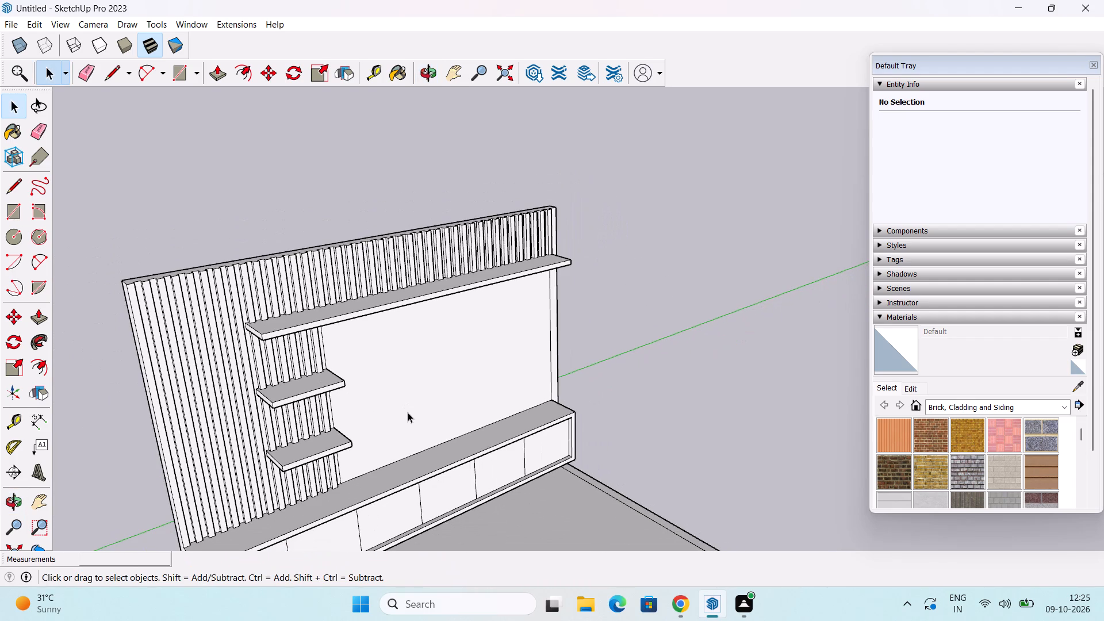
{"action": "middle_click_drag", "start_coordinate": [403, 437], "coordinate": [404, 407], "text": "shift"}
{"action": "middle_click_drag", "start_coordinate": [440, 420], "coordinate": [386, 419]}
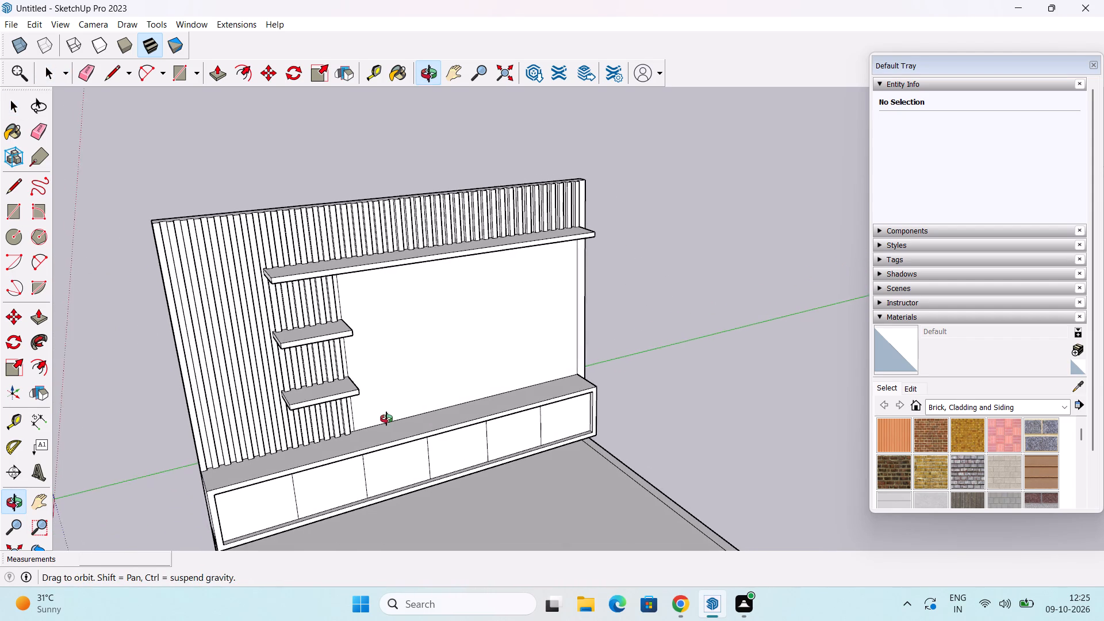
{"action": "middle_click_drag", "start_coordinate": [386, 419], "coordinate": [413, 425]}
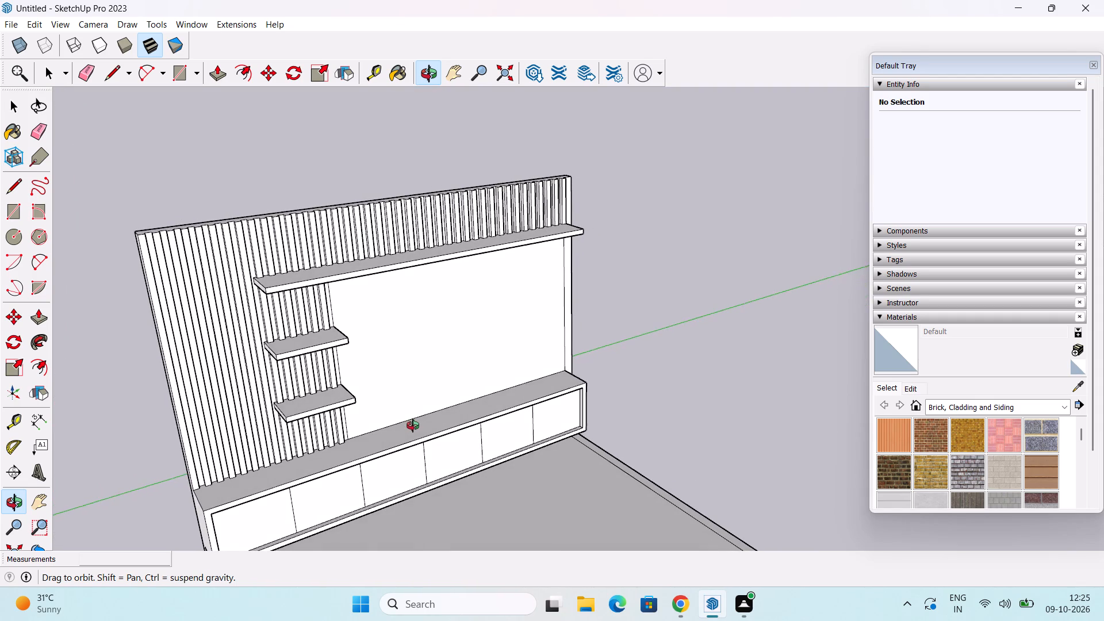
{"action": "middle_click_drag", "start_coordinate": [413, 425], "coordinate": [413, 429]}
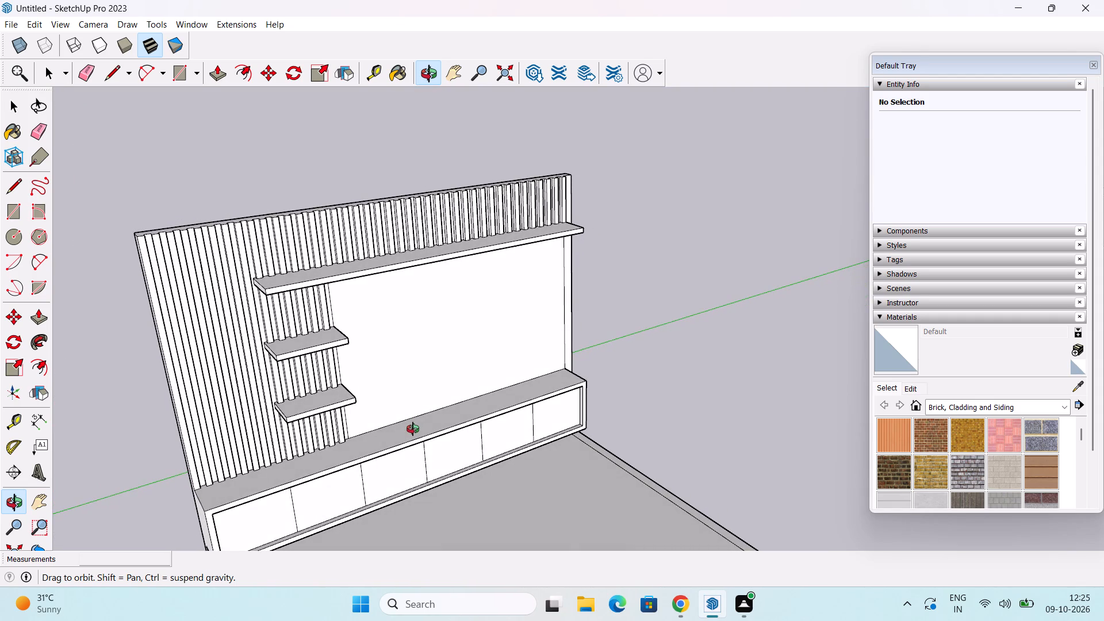
{"action": "middle_click_drag", "start_coordinate": [413, 429], "coordinate": [412, 429]}
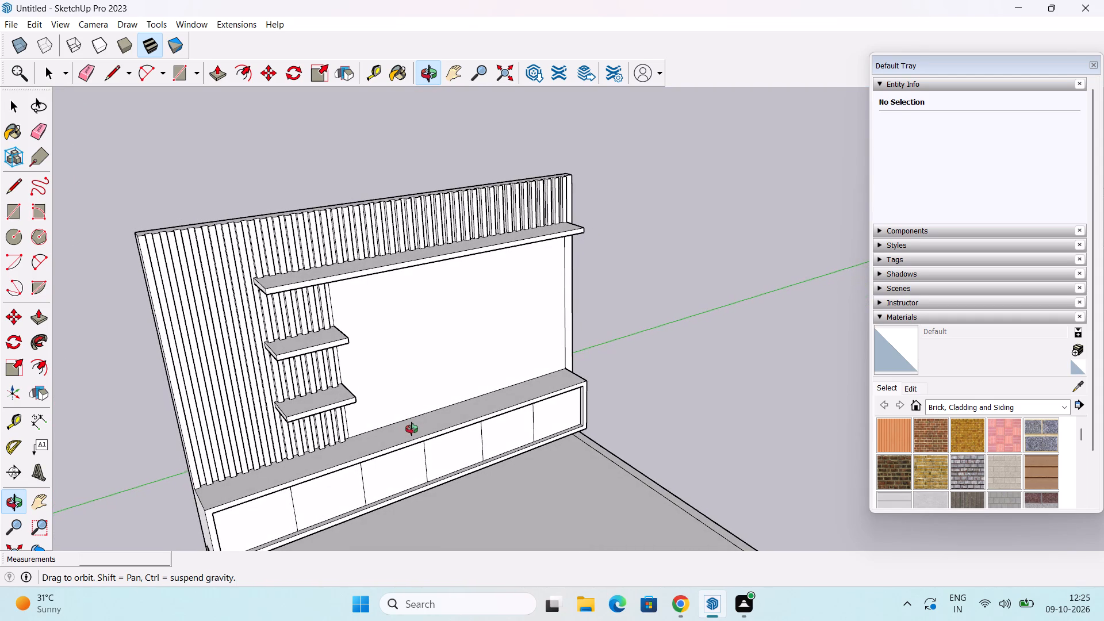
Push/Pull the narrow strip along the floor's side edge up 15' into a side wall level with the strip wall's top.
{"action": "middle_click_drag", "start_coordinate": [412, 429], "coordinate": [409, 429]}
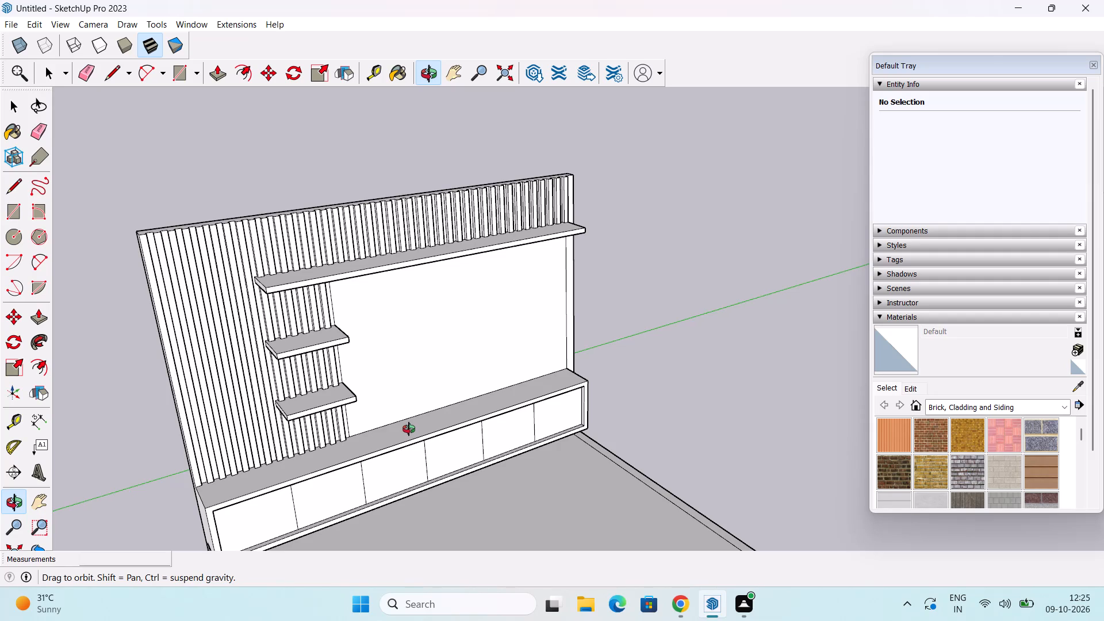
{"action": "middle_click_drag", "start_coordinate": [409, 429], "coordinate": [415, 424]}
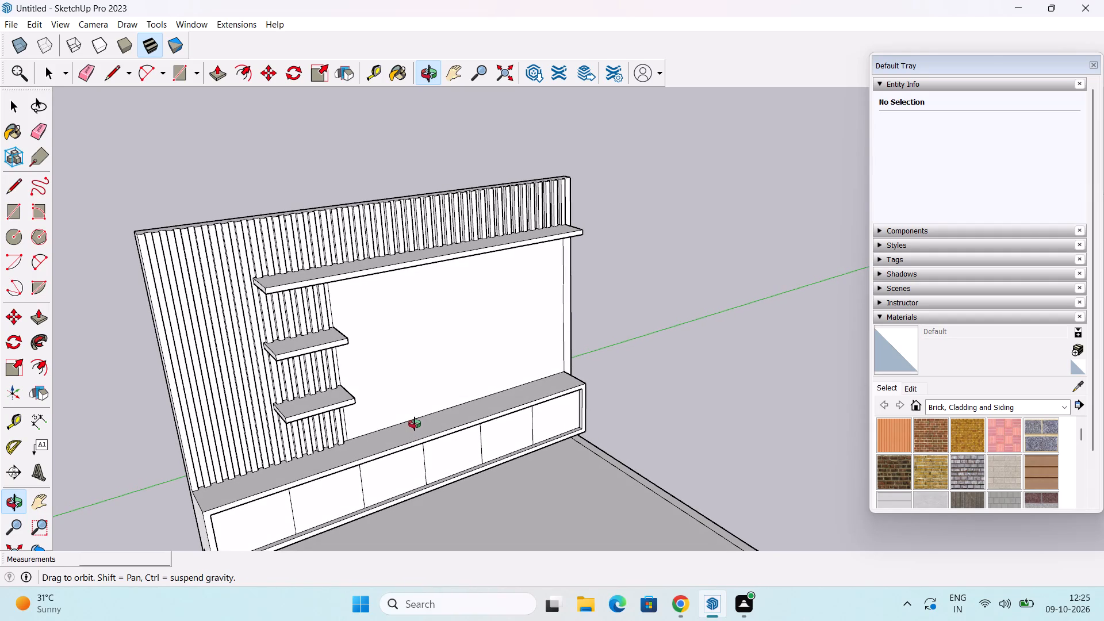
{"action": "middle_click_drag", "start_coordinate": [415, 424], "coordinate": [405, 438]}
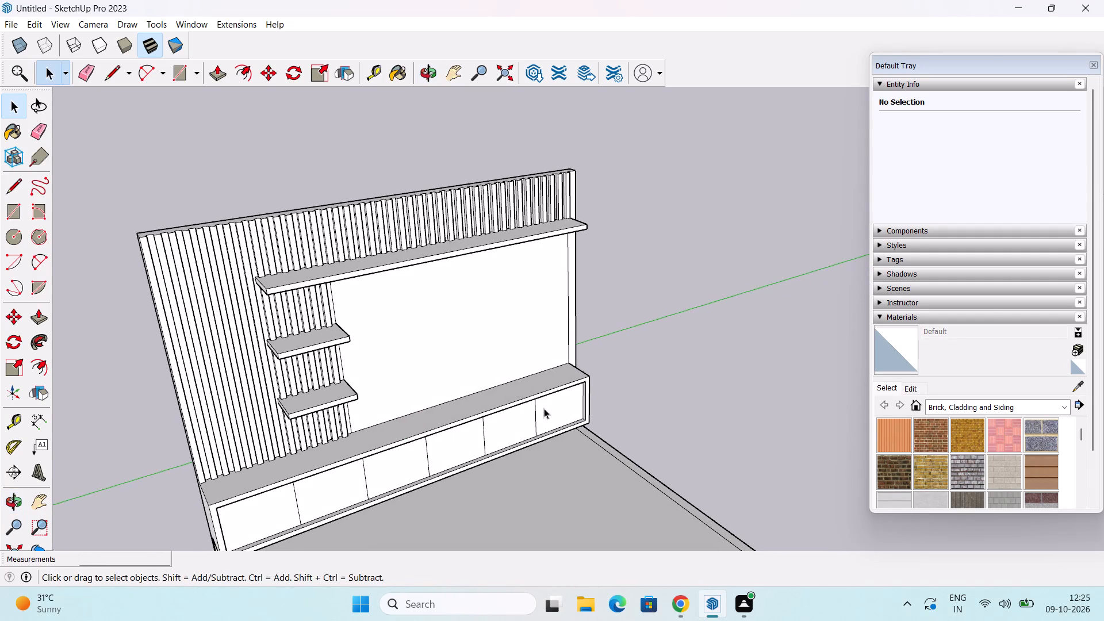
{"action": "middle_click_drag", "start_coordinate": [514, 415], "coordinate": [447, 424]}
{"action": "middle_click_drag", "start_coordinate": [623, 420], "coordinate": [460, 432]}
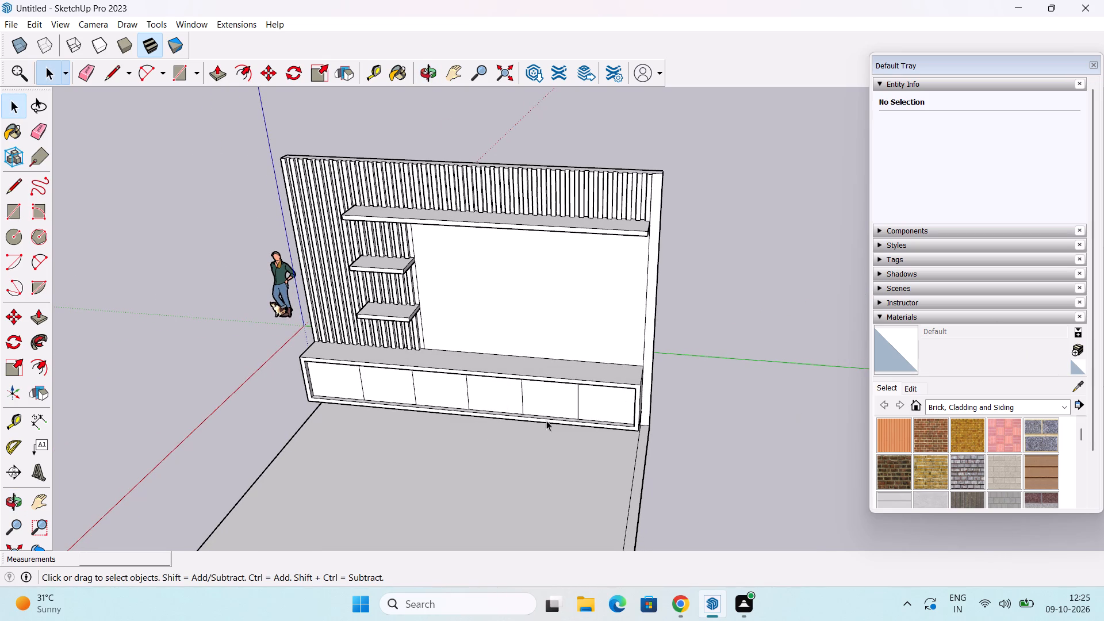
{"action": "key", "text": "p"}
{"action": "left_click", "coordinate": [637, 482]}
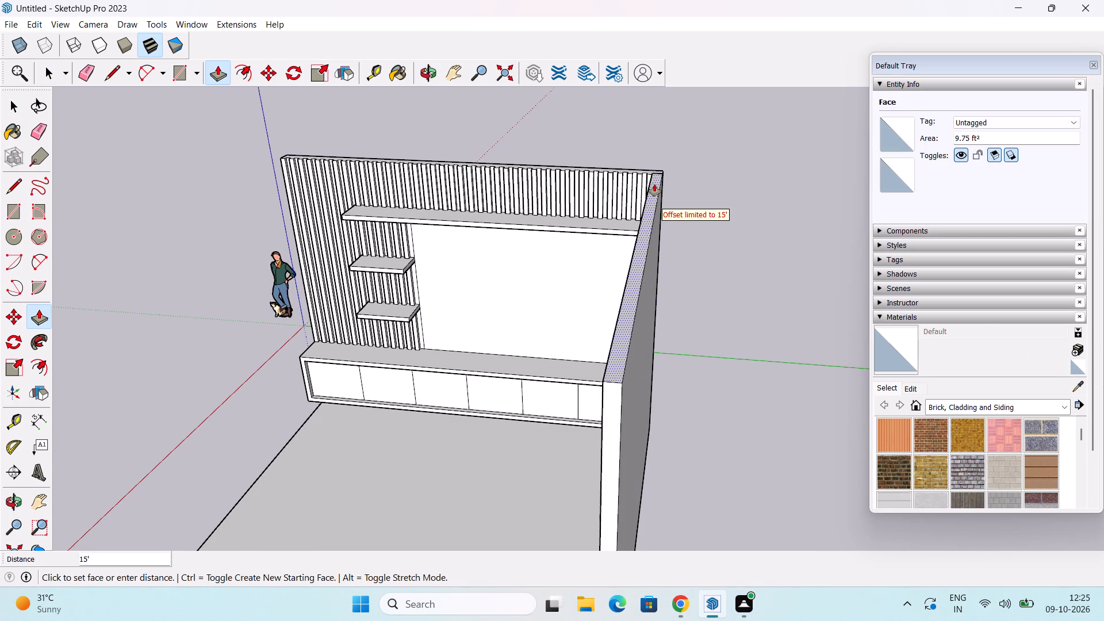
{"action": "left_click", "coordinate": [654, 167]}
{"action": "scroll", "coordinate": [620, 368], "scroll_direction": "down", "scroll_amount": 3}
{"action": "middle_click_drag", "start_coordinate": [603, 407], "coordinate": [735, 317]}
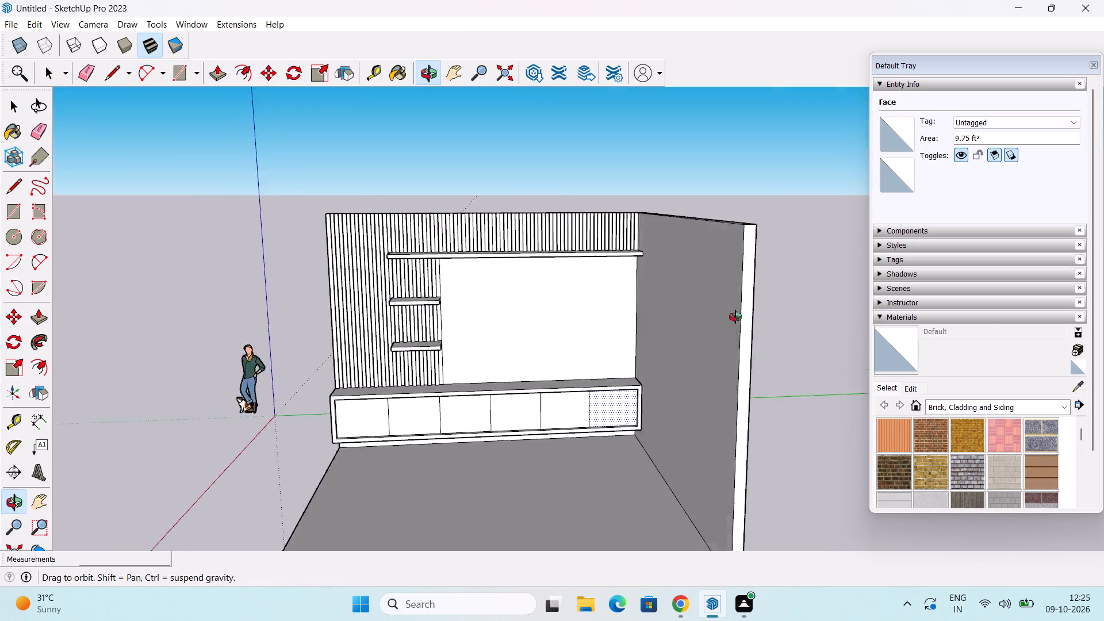
{"action": "middle_click_drag", "start_coordinate": [735, 317], "coordinate": [795, 336]}
{"action": "middle_click_drag", "start_coordinate": [706, 418], "coordinate": [711, 316]}
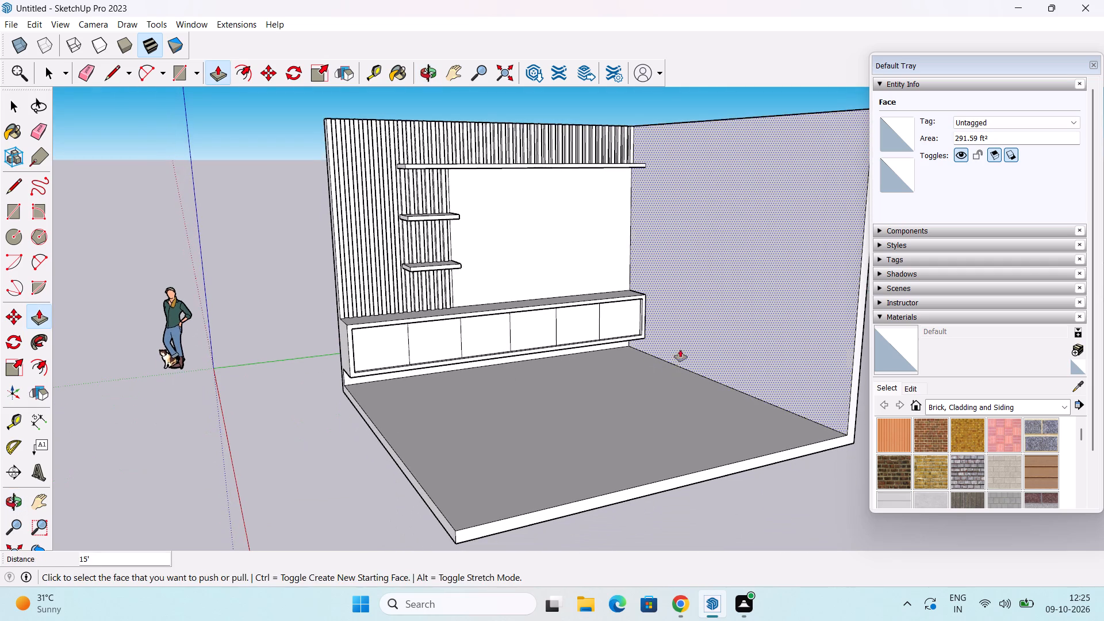
{"action": "key", "text": "space"}
Examine the room corner from several angles, covering the new side wall, strip wall, shelves, cabinet and floor.
{"action": "scroll", "coordinate": [672, 365], "scroll_direction": "down", "scroll_amount": 2}
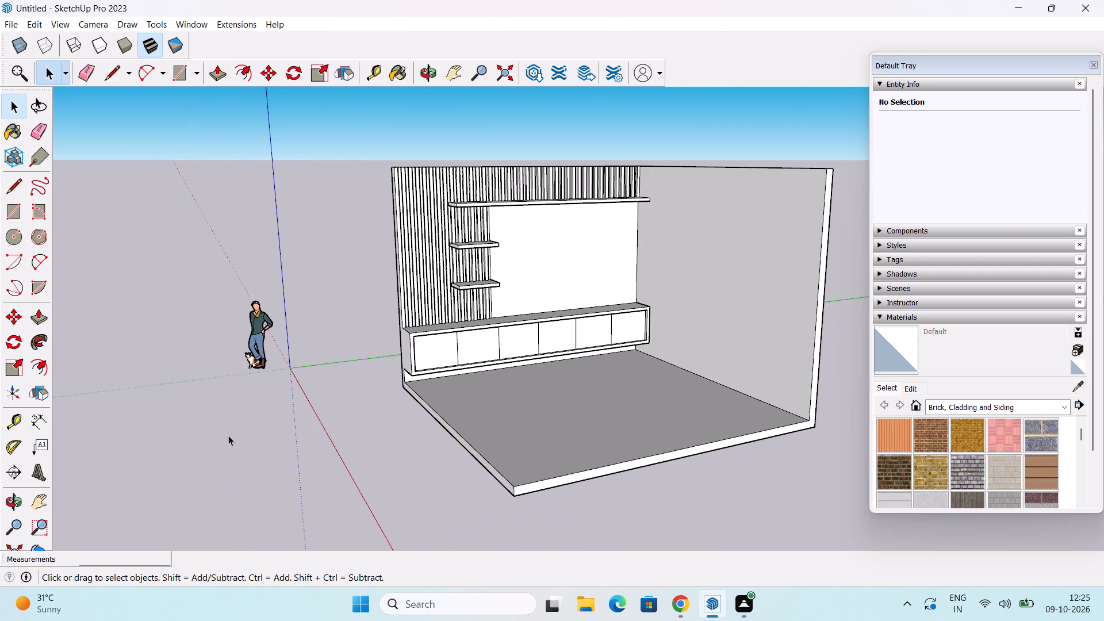
{"action": "left_click", "coordinate": [228, 435]}
{"action": "middle_click_drag", "start_coordinate": [611, 424], "coordinate": [649, 416]}
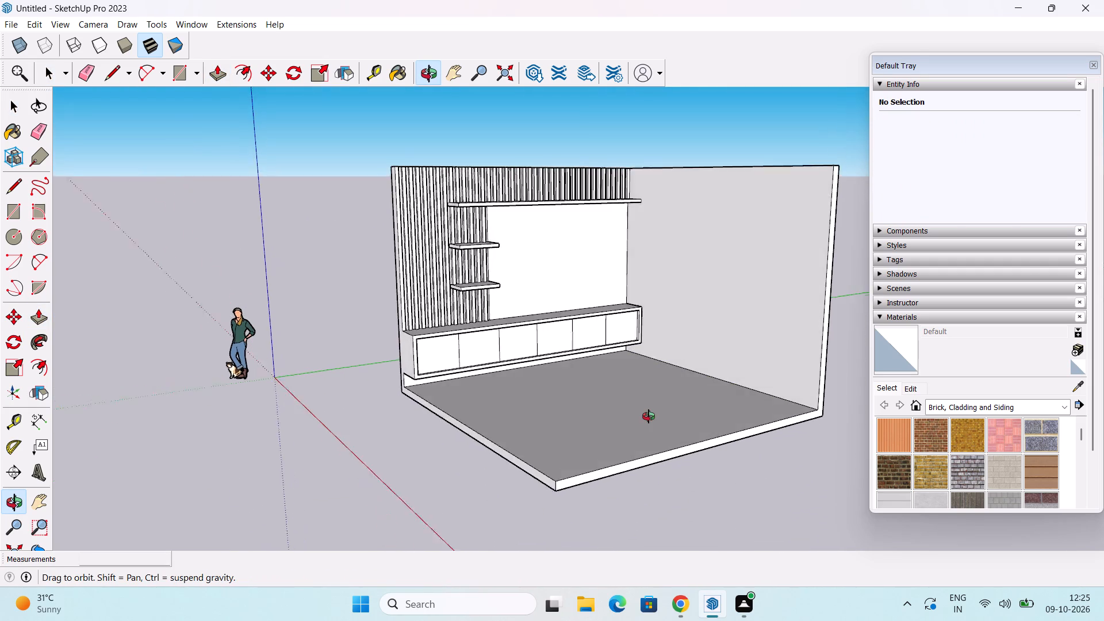
{"action": "middle_click_drag", "start_coordinate": [649, 416], "coordinate": [722, 427]}
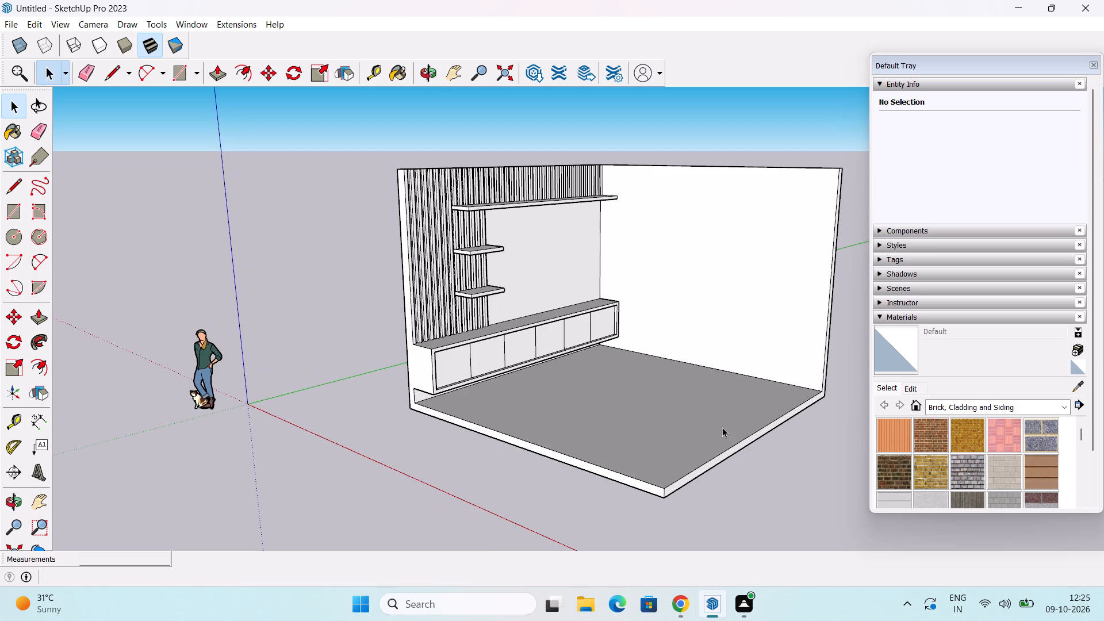
{"action": "scroll", "coordinate": [641, 401], "scroll_direction": "down", "scroll_amount": 1}
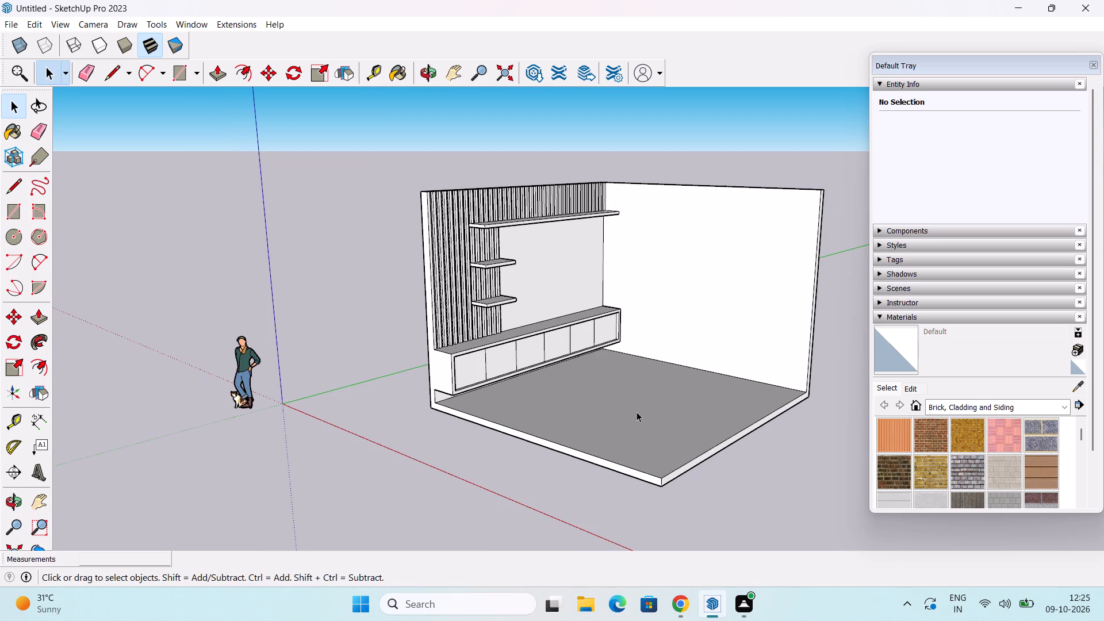
{"action": "middle_click_drag", "start_coordinate": [637, 412], "coordinate": [623, 444], "text": "shift"}
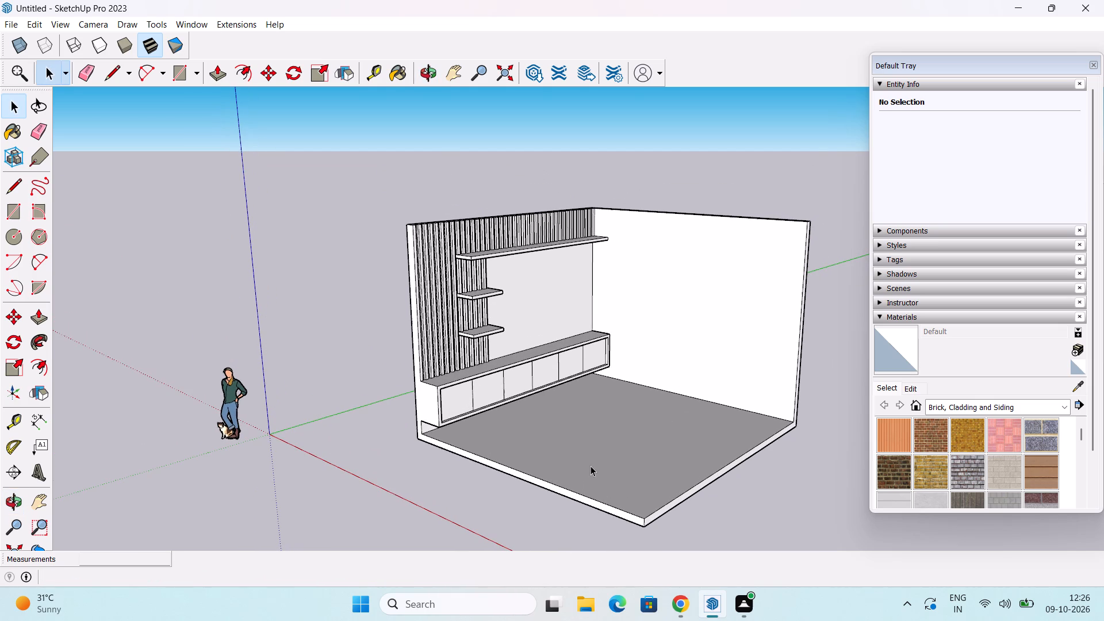
{"action": "middle_click_drag", "start_coordinate": [591, 466], "coordinate": [626, 437]}
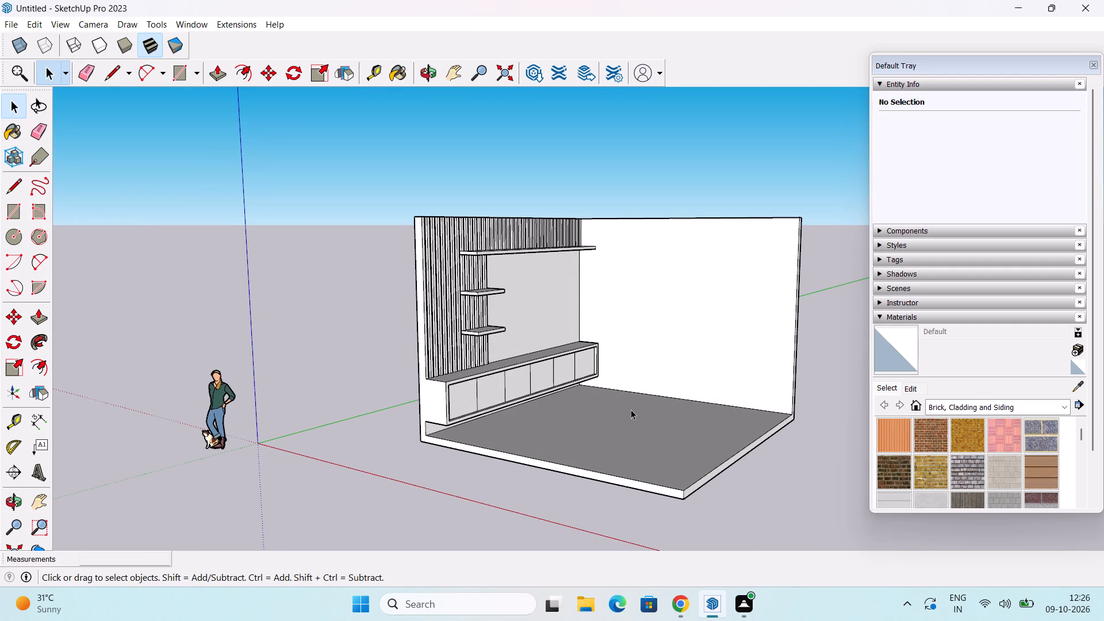
{"action": "middle_click_drag", "start_coordinate": [631, 409], "coordinate": [599, 392]}
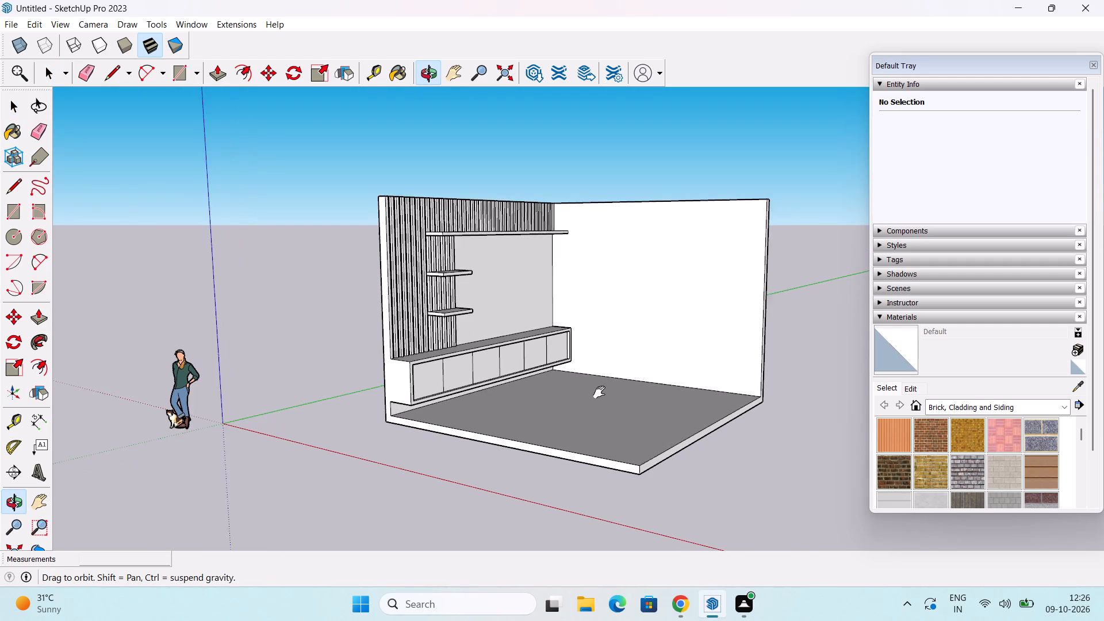
{"action": "middle_click_drag", "start_coordinate": [599, 392], "coordinate": [593, 392]}
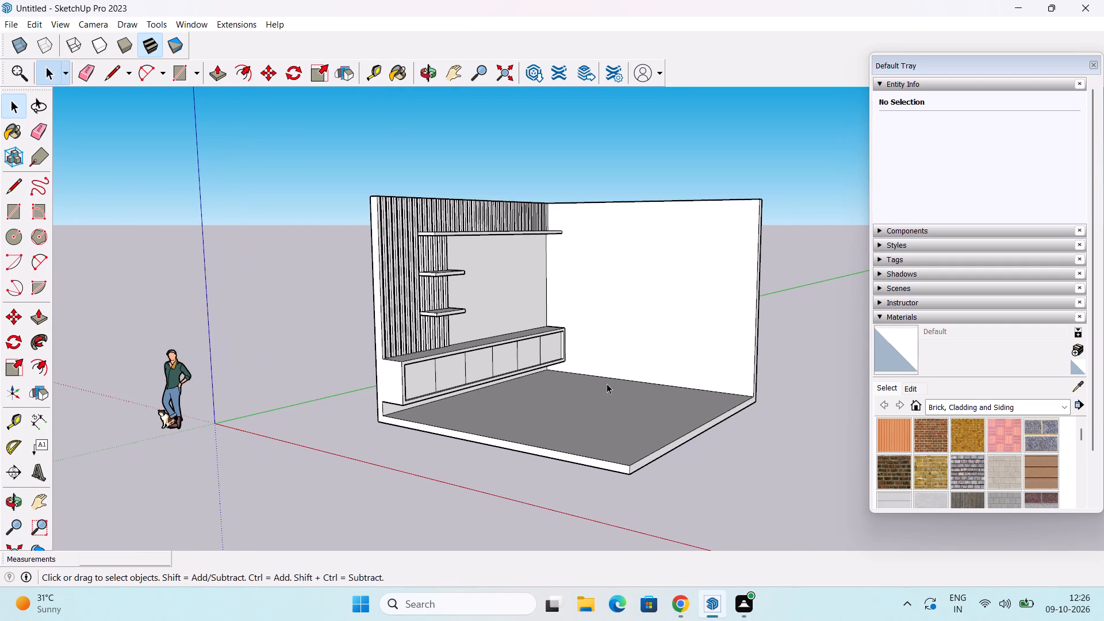
{"action": "middle_click_drag", "start_coordinate": [620, 384], "coordinate": [619, 409], "text": "shift"}
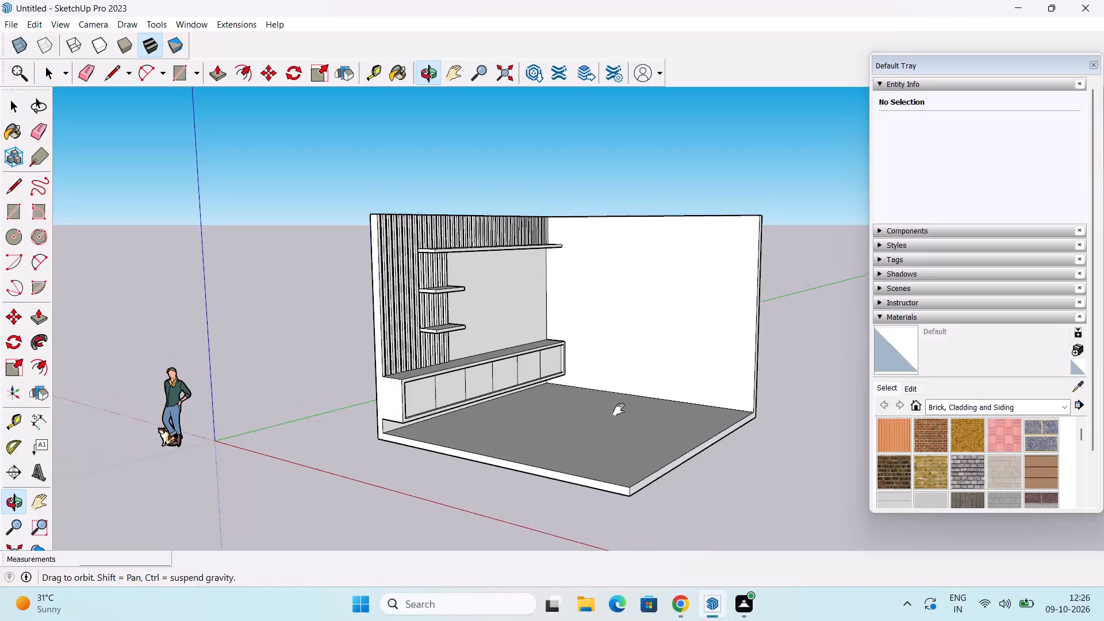
{"action": "middle_click_drag", "start_coordinate": [619, 409], "coordinate": [618, 412], "text": "shift"}
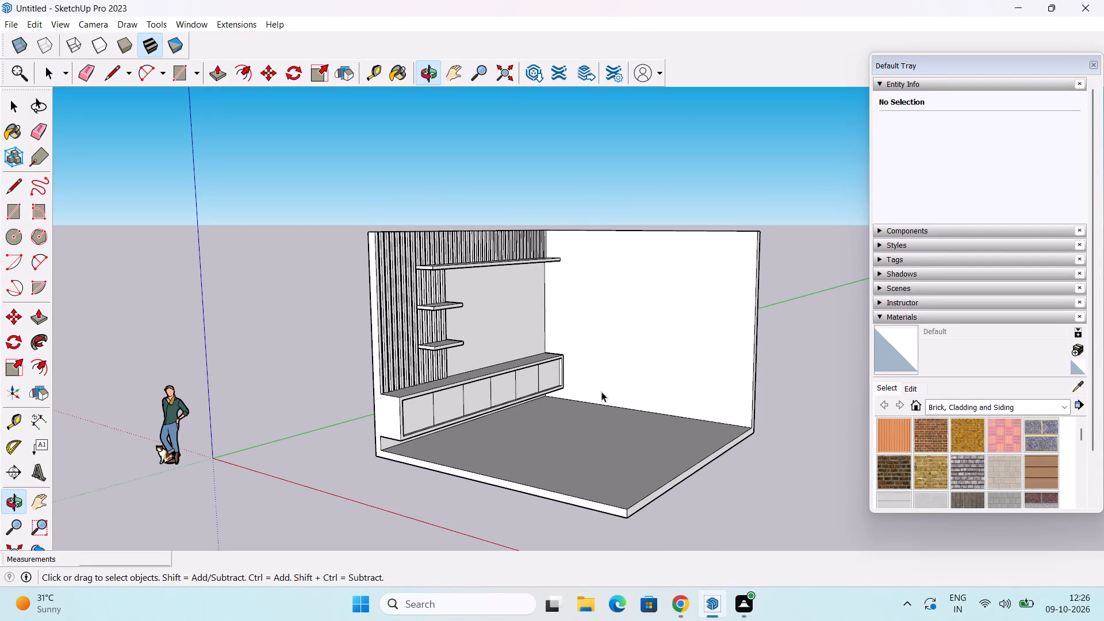
{"action": "scroll", "coordinate": [602, 388], "scroll_direction": "down", "scroll_amount": 1}
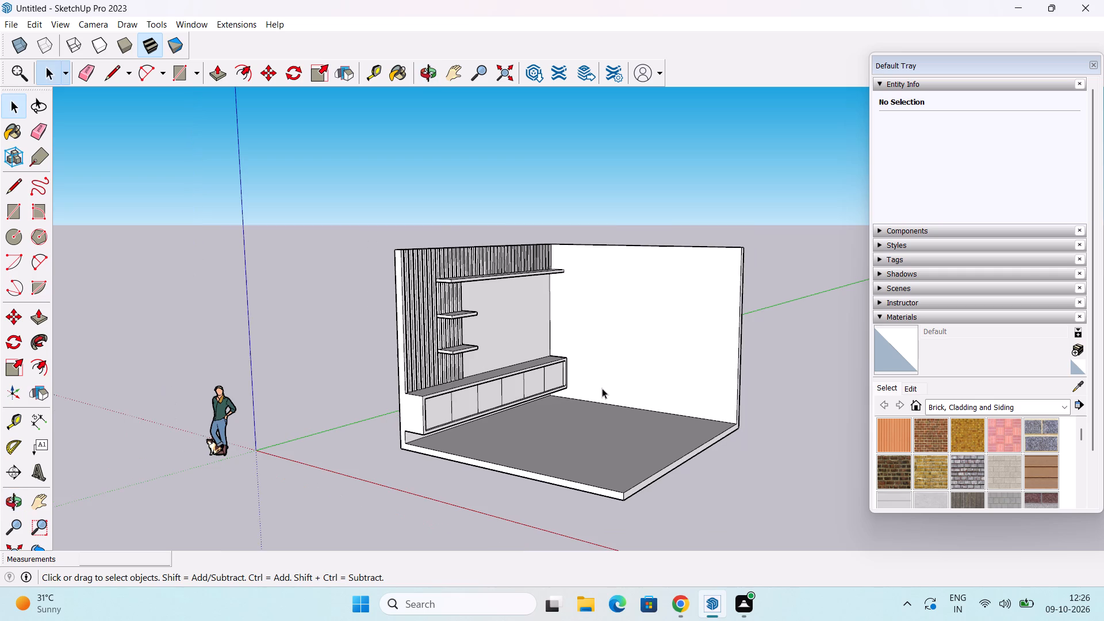
{"action": "middle_click_drag", "start_coordinate": [603, 388], "coordinate": [629, 410]}
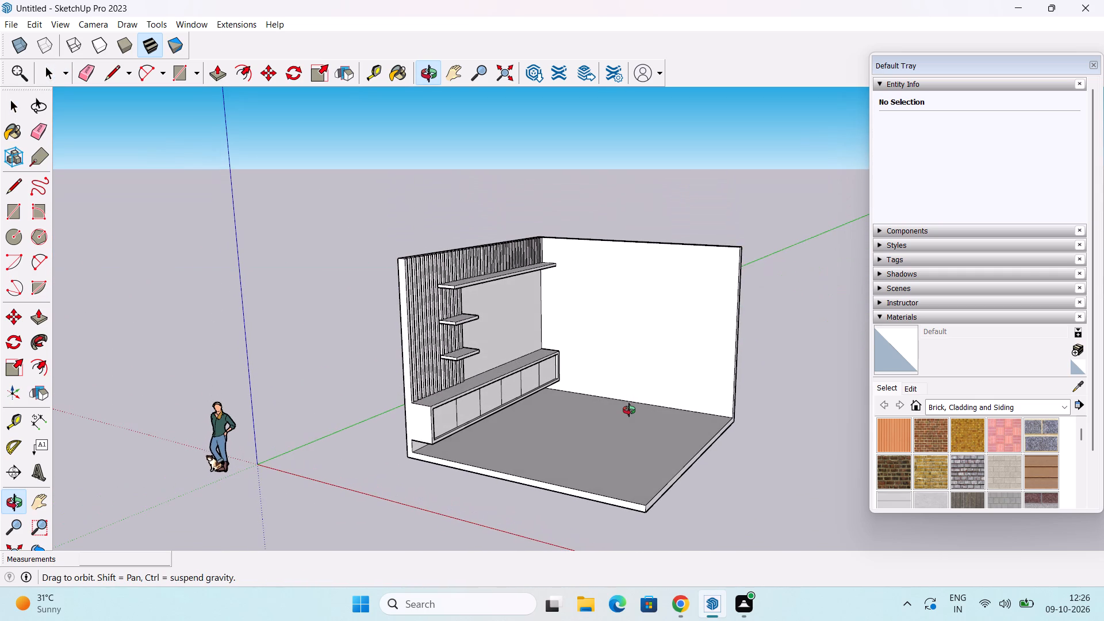
{"action": "middle_click_drag", "start_coordinate": [629, 410], "coordinate": [600, 408]}
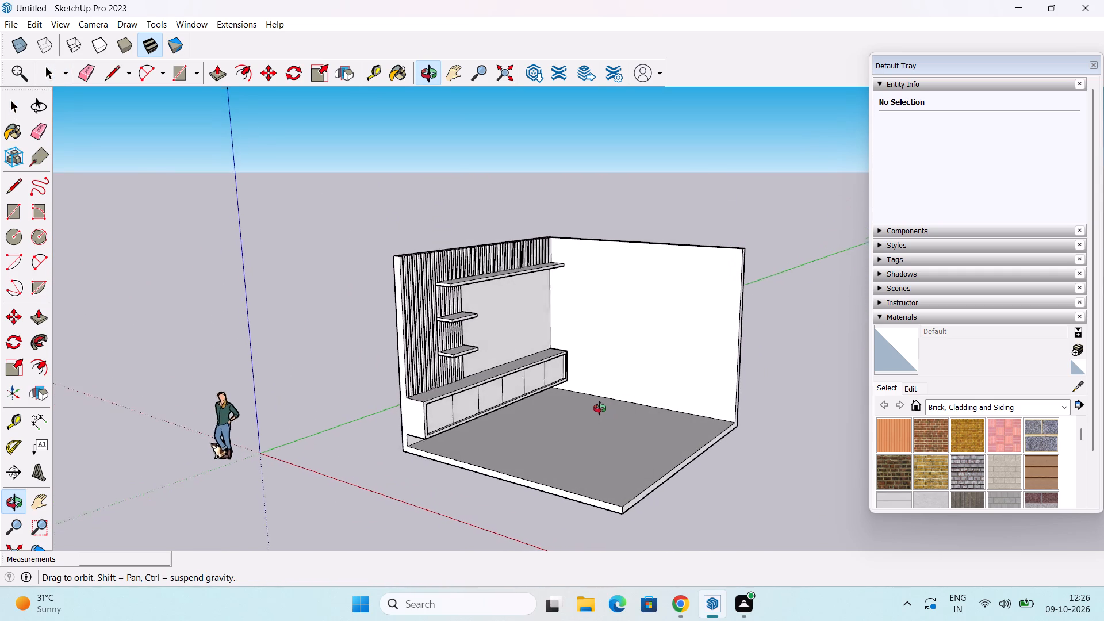
{"action": "middle_click_drag", "start_coordinate": [600, 408], "coordinate": [638, 415]}
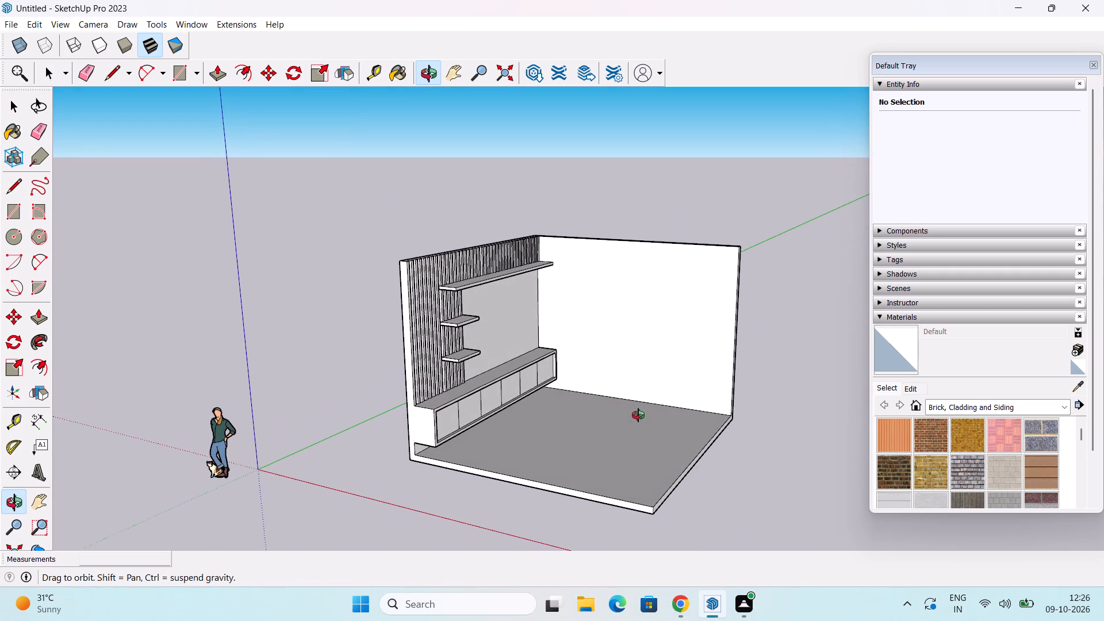
{"action": "middle_click_drag", "start_coordinate": [638, 415], "coordinate": [613, 415]}
{"action": "scroll", "coordinate": [513, 343], "scroll_direction": "up", "scroll_amount": 5}
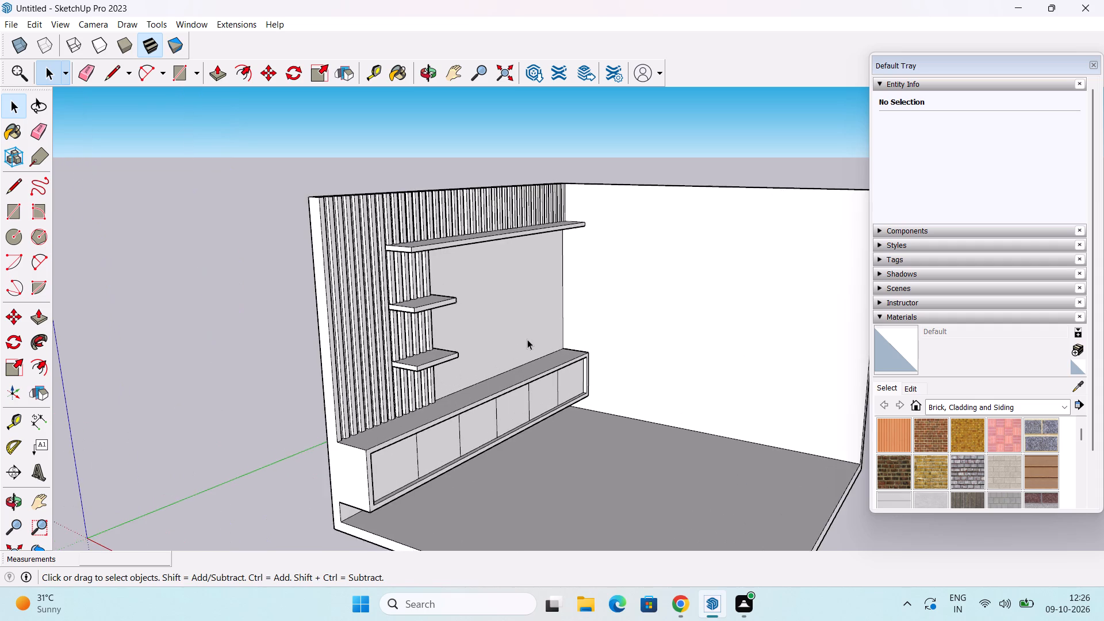
{"action": "middle_click_drag", "start_coordinate": [534, 339], "coordinate": [432, 335]}
{"action": "scroll", "coordinate": [606, 333], "scroll_direction": "down", "scroll_amount": 1}
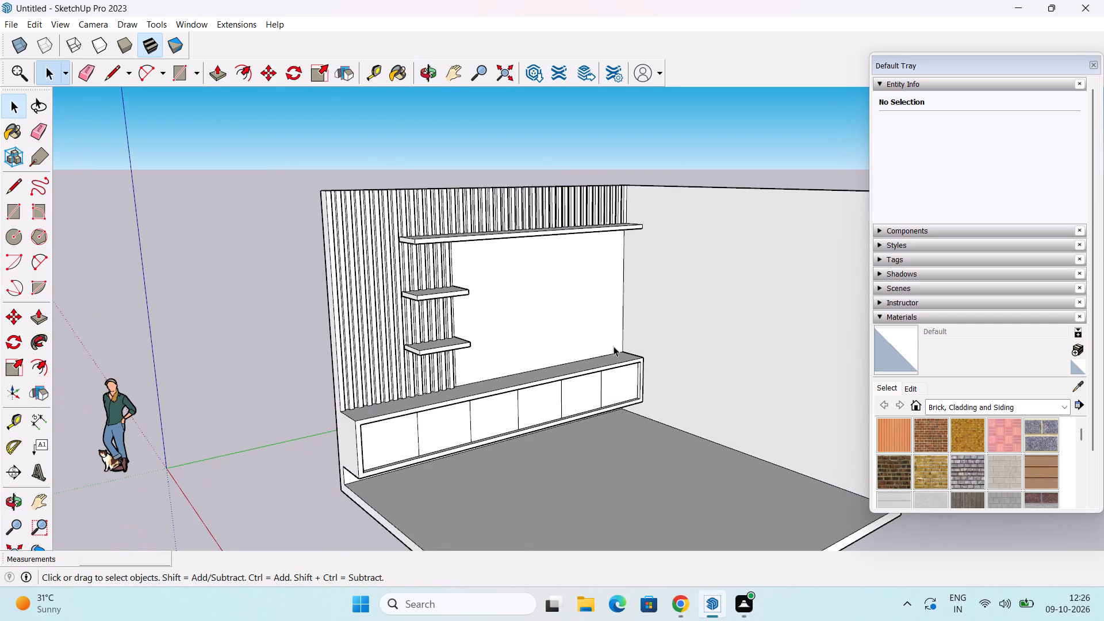
{"action": "middle_click_drag", "start_coordinate": [616, 364], "coordinate": [567, 382], "text": "shift"}
{"action": "middle_click_drag", "start_coordinate": [573, 380], "coordinate": [512, 370]}
{"action": "scroll", "coordinate": [490, 332], "scroll_direction": "up", "scroll_amount": 2}
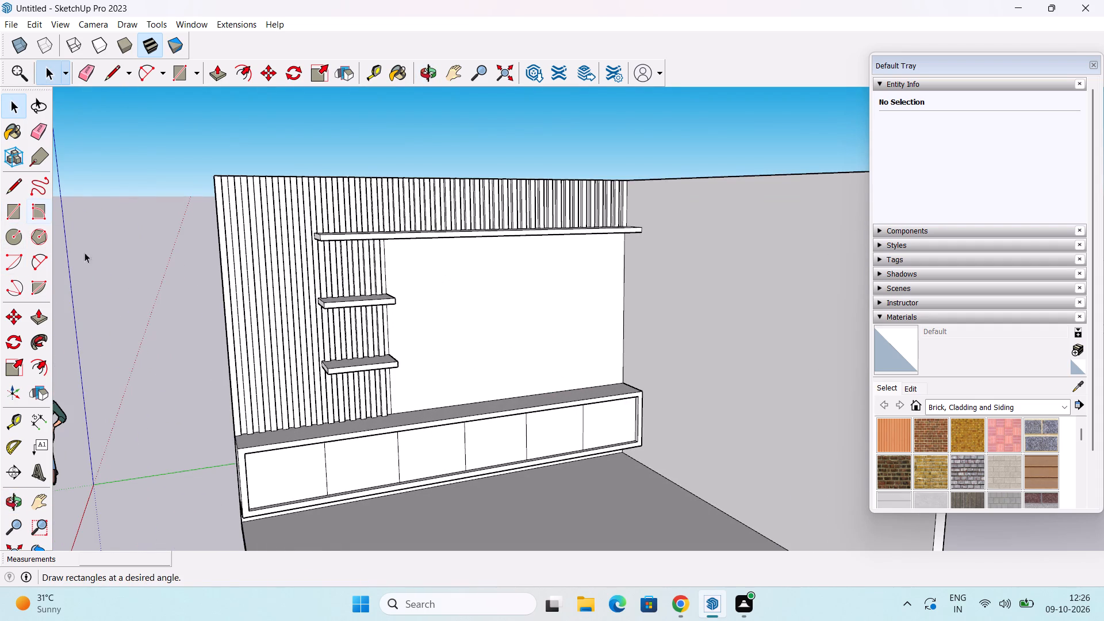
Draw a small rectangle about 1' 6" by 1' 3" on the blank wall panel beneath the long top shelf.
{"action": "left_click", "coordinate": [17, 217]}
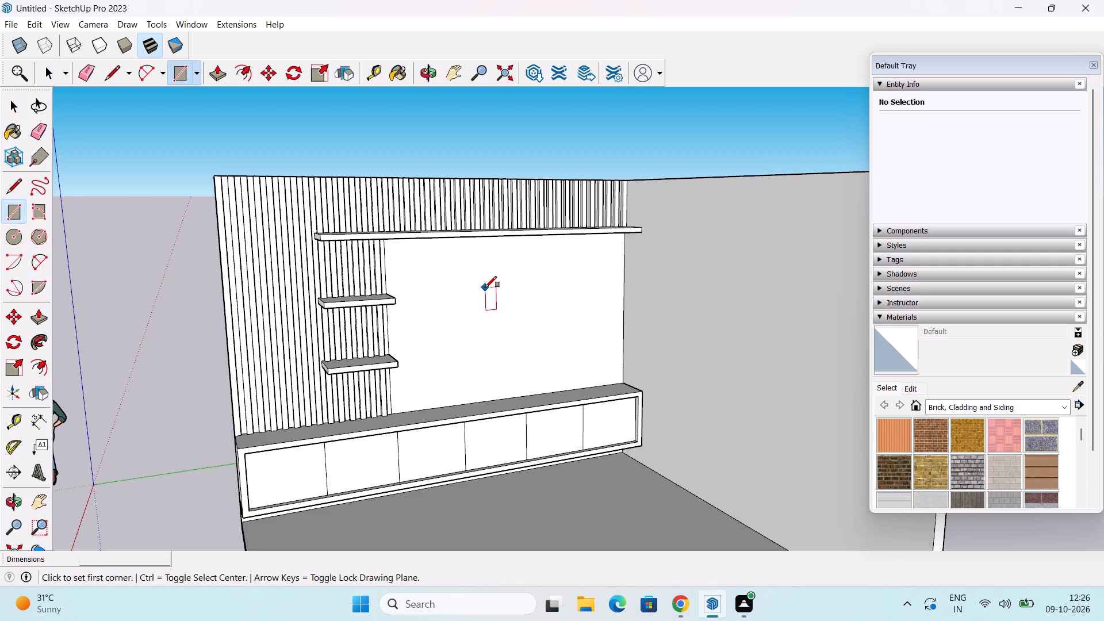
{"action": "left_click", "coordinate": [488, 287]}
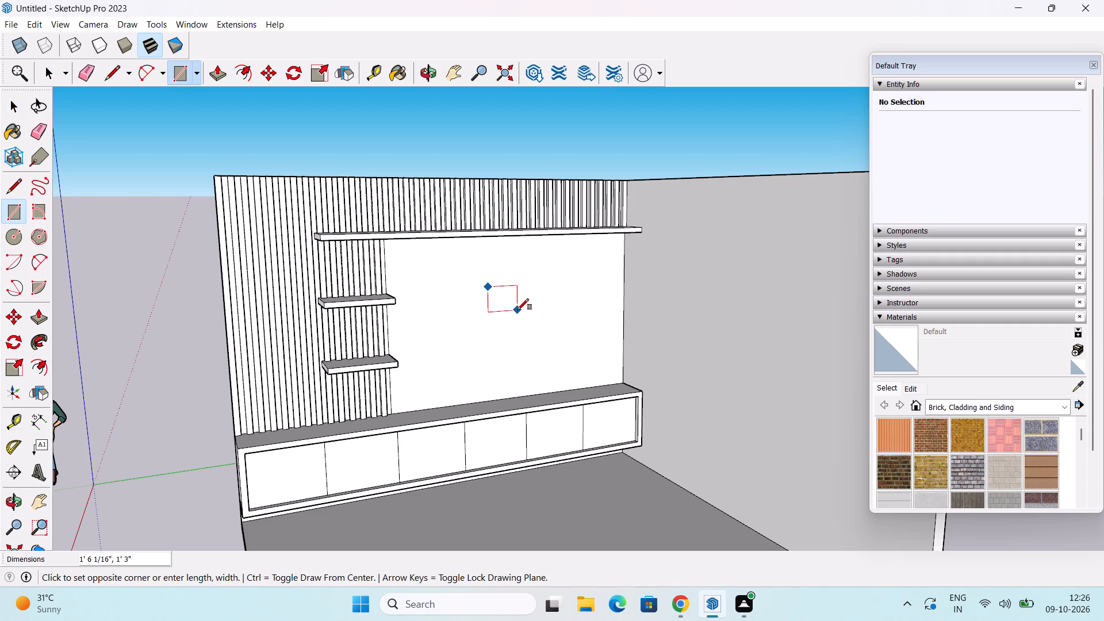
{"action": "left_click", "coordinate": [517, 310]}
{"action": "key", "text": "space"}
Push/Pull the small rectangle on the blank wall panel outward 3".
{"action": "key", "text": "p"}
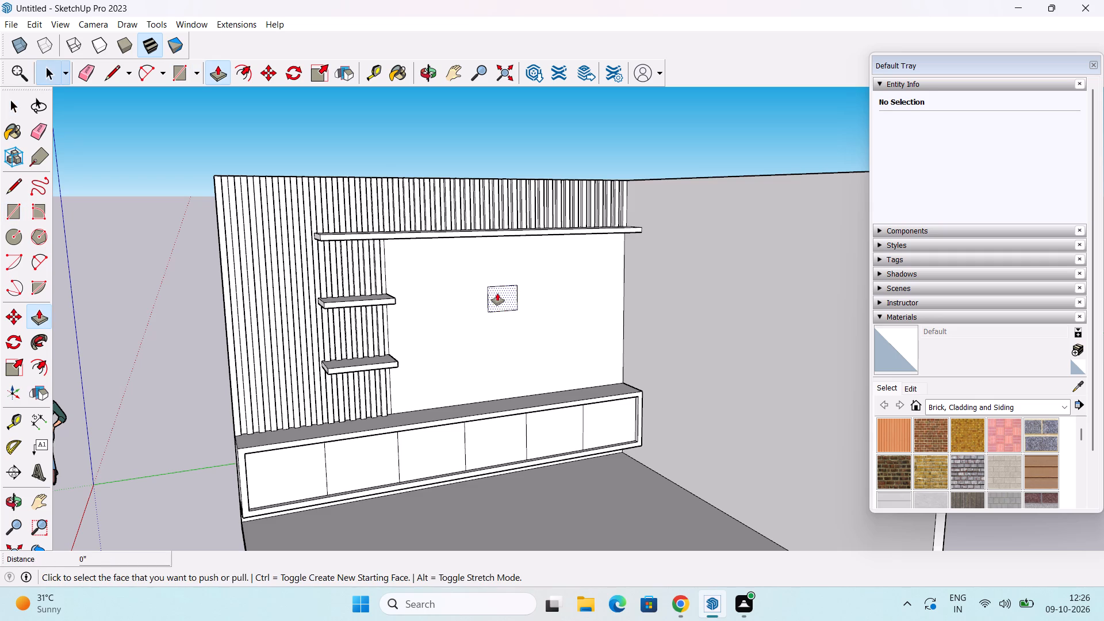
{"action": "left_click", "coordinate": [497, 293]}
{"action": "key", "text": "2"}
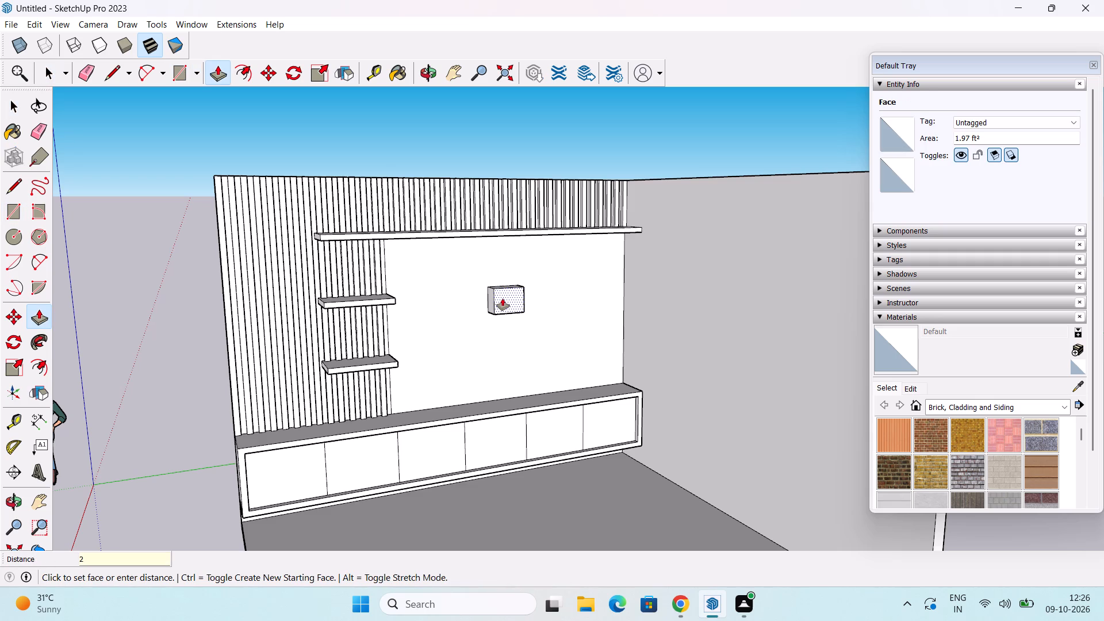
{"action": "key", "text": "BackSpace"}
{"action": "type", "text": "3\""}
{"action": "key", "text": "Return"}
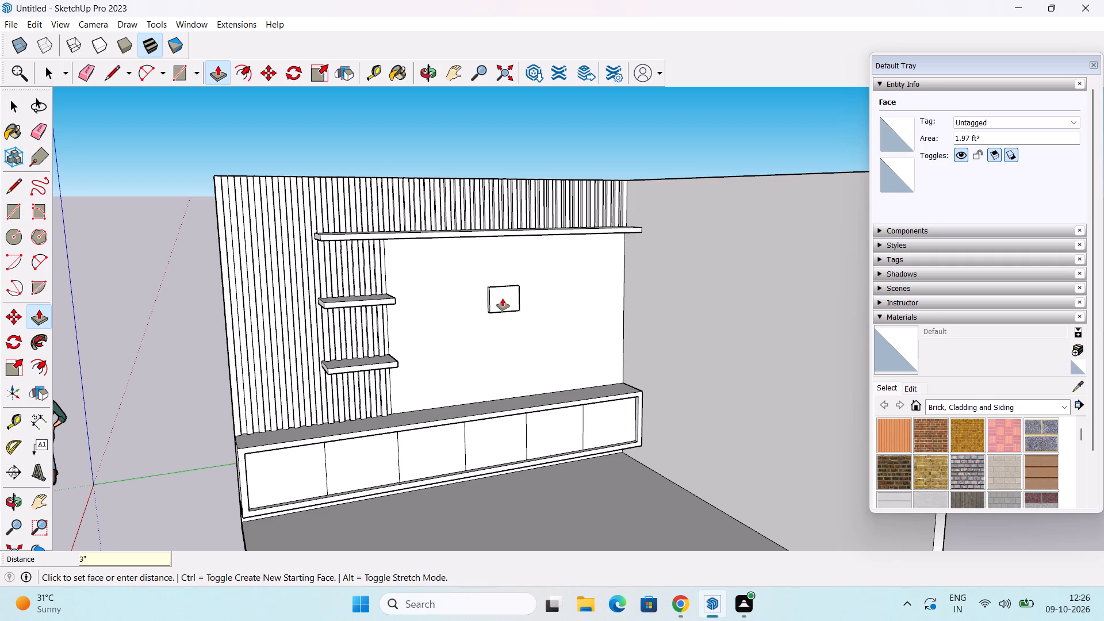
Push/Pull the blank wall panel surrounding the small block outward, flush with the block's front face.
{"action": "scroll", "coordinate": [490, 332], "scroll_direction": "up", "scroll_amount": 1}
{"action": "middle_click_drag", "start_coordinate": [489, 332], "coordinate": [614, 363]}
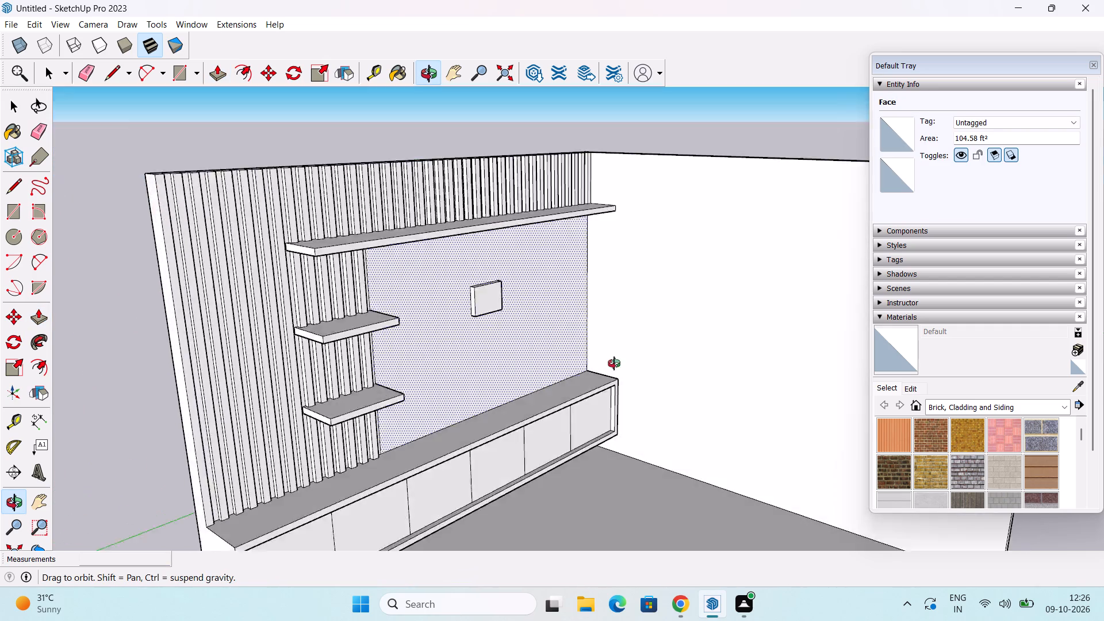
{"action": "middle_click_drag", "start_coordinate": [614, 363], "coordinate": [651, 385]}
{"action": "scroll", "coordinate": [609, 368], "scroll_direction": "down", "scroll_amount": 1}
{"action": "middle_click_drag", "start_coordinate": [607, 366], "coordinate": [516, 343]}
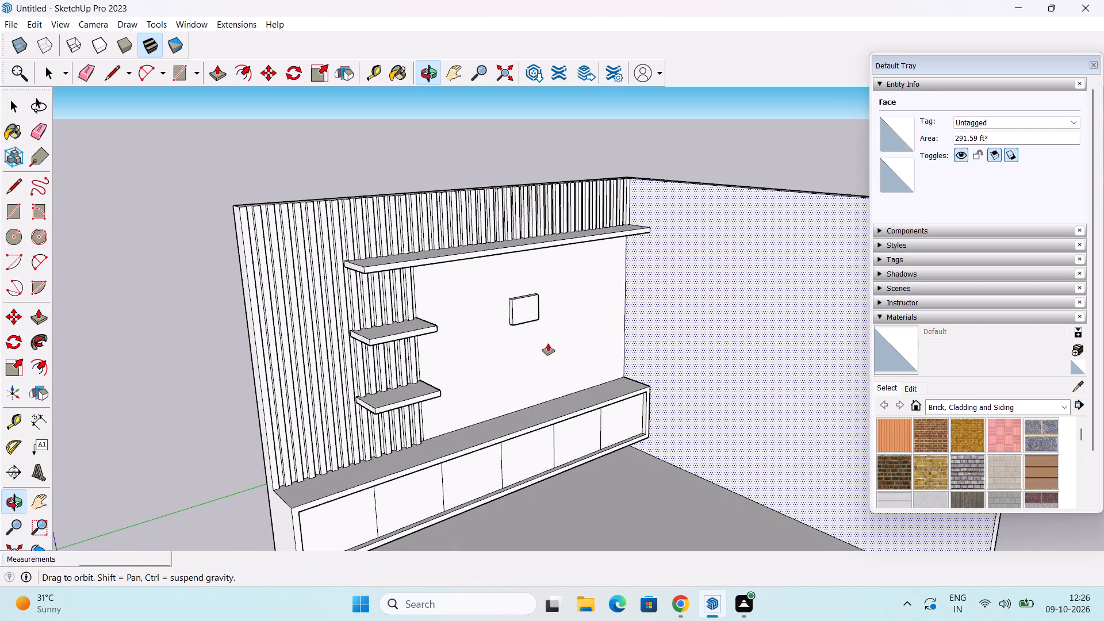
{"action": "left_click", "coordinate": [500, 271]}
{"action": "key", "text": "space"}
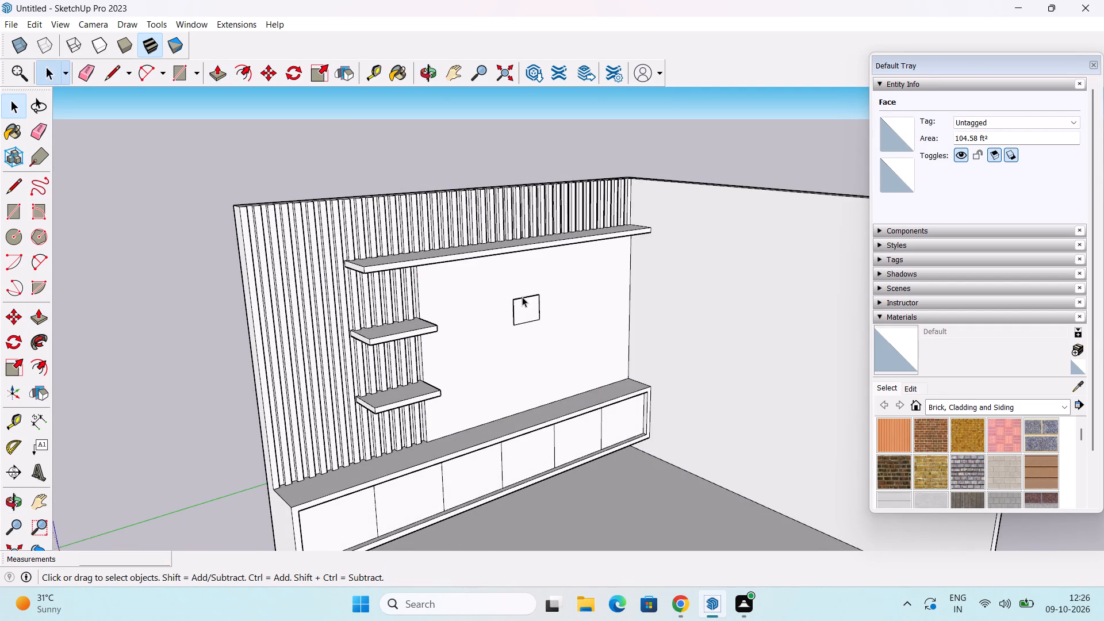
{"action": "middle_click_drag", "start_coordinate": [522, 323], "coordinate": [654, 363]}
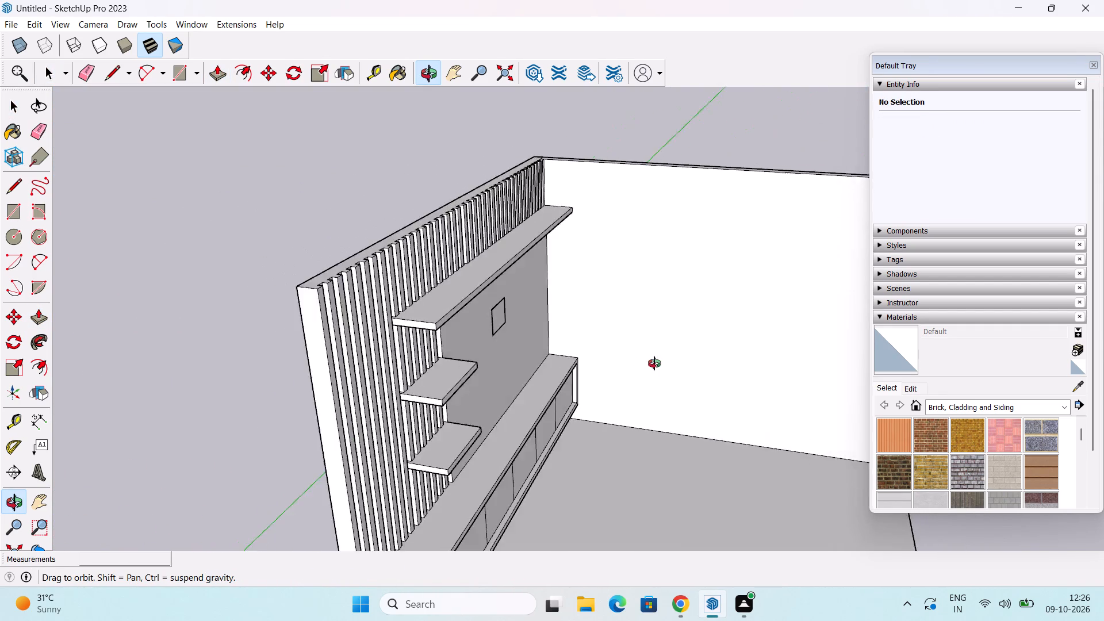
{"action": "middle_click_drag", "start_coordinate": [654, 363], "coordinate": [346, 391]}
{"action": "scroll", "coordinate": [576, 361], "scroll_direction": "up", "scroll_amount": 6}
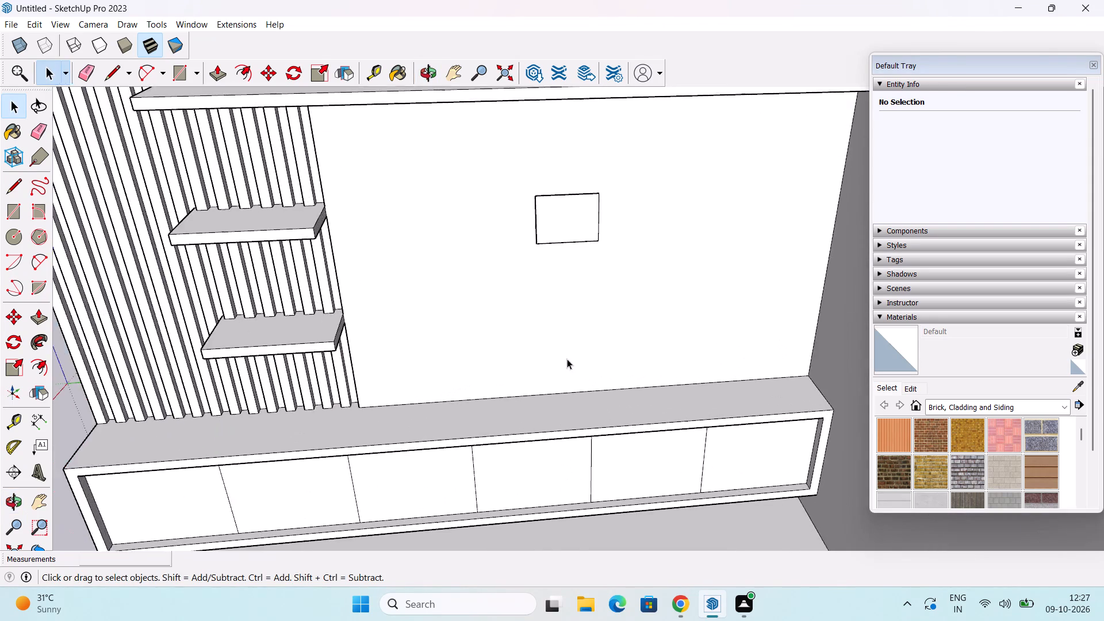
Undo the last Push/Pull of the blank wall panel surrounding the small block.
{"action": "scroll", "coordinate": [567, 359], "scroll_direction": "up", "scroll_amount": 1}
{"action": "middle_click_drag", "start_coordinate": [576, 282], "coordinate": [838, 363]}
{"action": "scroll", "coordinate": [676, 417], "scroll_direction": "down", "scroll_amount": 1}
{"action": "middle_click_drag", "start_coordinate": [655, 405], "coordinate": [613, 371]}
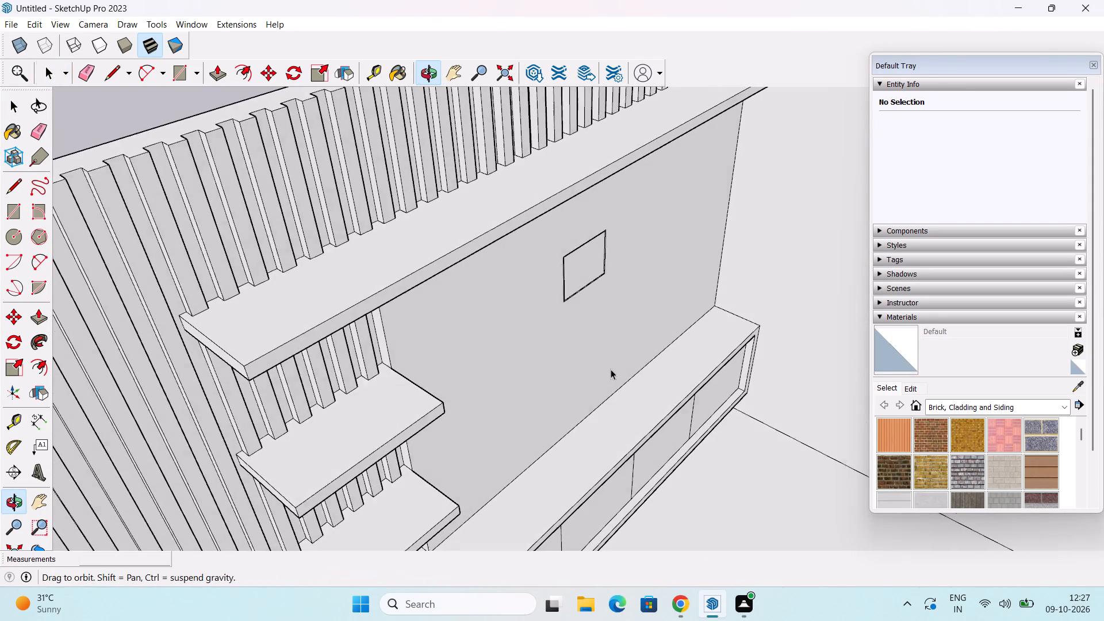
{"action": "key", "text": "ctrl+z"}
Examine the whole room from several angles, covering the small block, shelves, cabinet, side wall and floor.
{"action": "scroll", "coordinate": [603, 332], "scroll_direction": "down", "scroll_amount": 2}
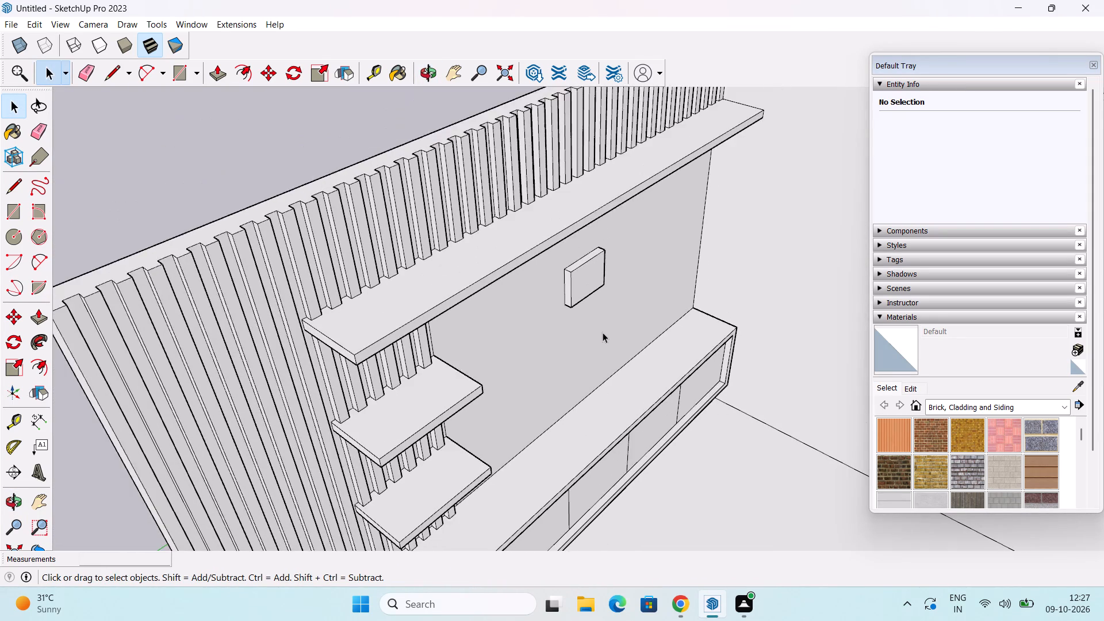
{"action": "scroll", "coordinate": [609, 335], "scroll_direction": "down", "scroll_amount": 3}
{"action": "middle_click_drag", "start_coordinate": [619, 355], "coordinate": [577, 317]}
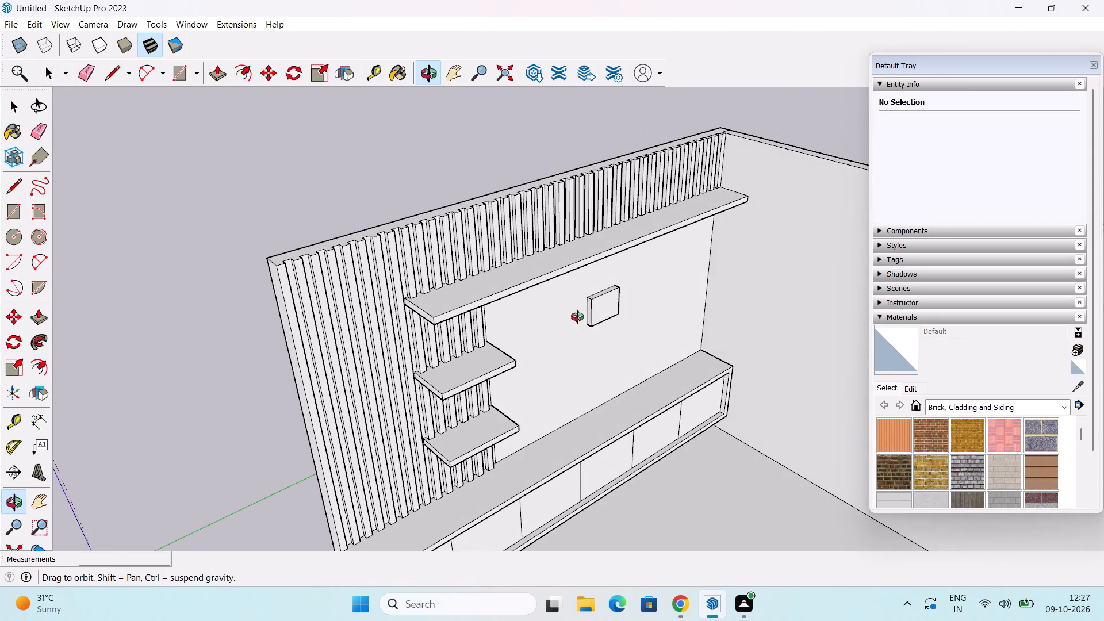
{"action": "middle_click_drag", "start_coordinate": [577, 317], "coordinate": [641, 348]}
{"action": "scroll", "coordinate": [641, 348], "scroll_direction": "down", "scroll_amount": 1}
{"action": "middle_click_drag", "start_coordinate": [641, 401], "coordinate": [592, 361]}
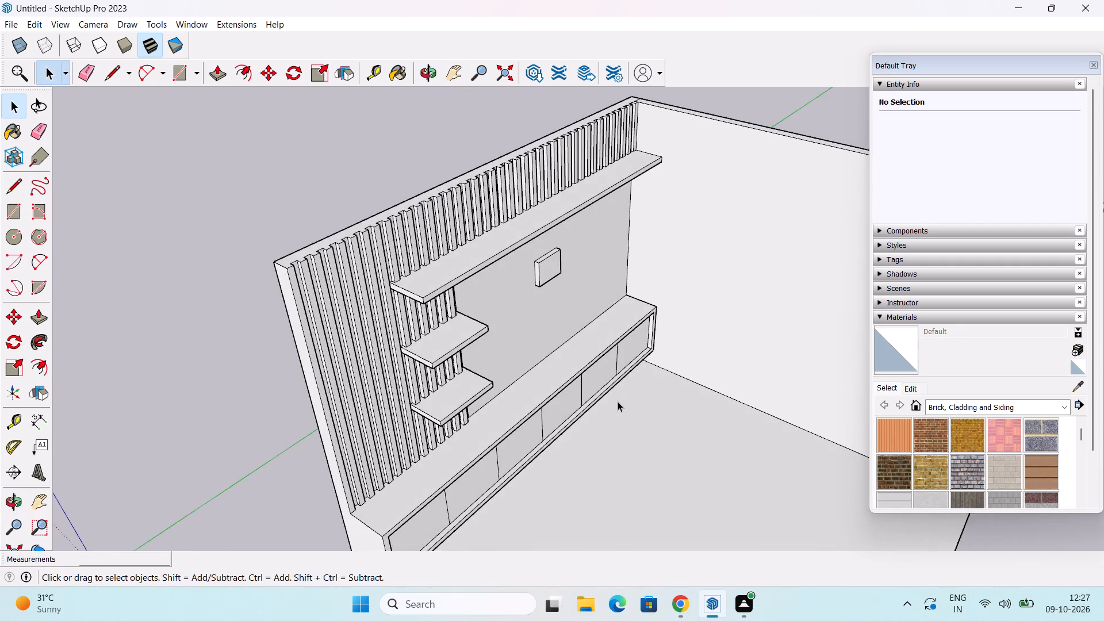
{"action": "scroll", "coordinate": [618, 402], "scroll_direction": "down", "scroll_amount": 2}
{"action": "middle_click_drag", "start_coordinate": [642, 432], "coordinate": [612, 407]}
{"action": "middle_click_drag", "start_coordinate": [649, 427], "coordinate": [591, 371]}
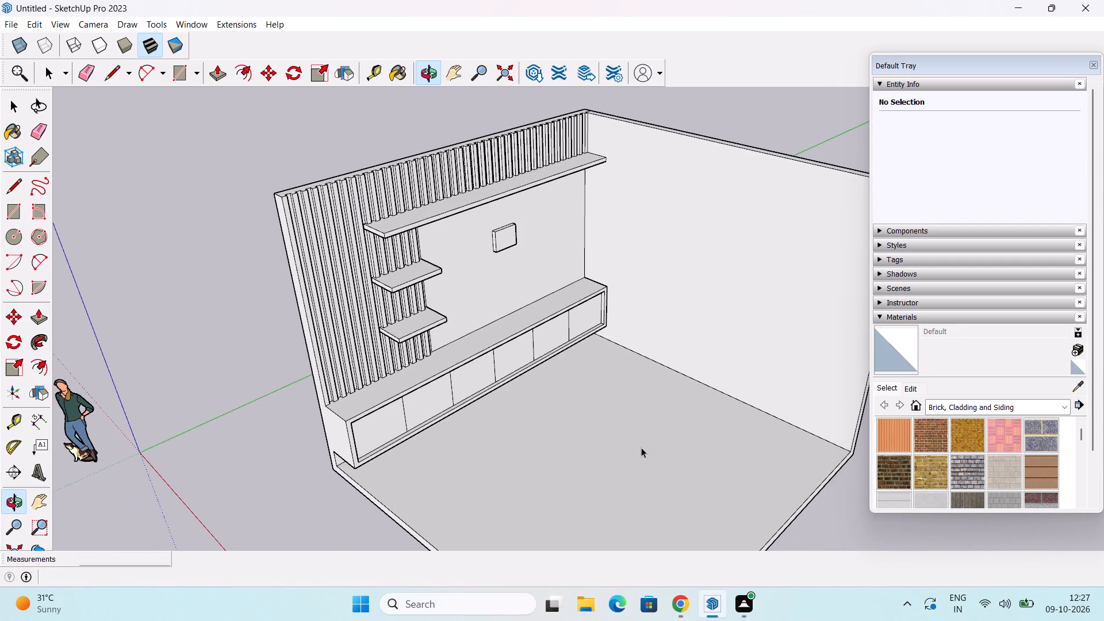
{"action": "middle_click_drag", "start_coordinate": [641, 447], "coordinate": [641, 311]}
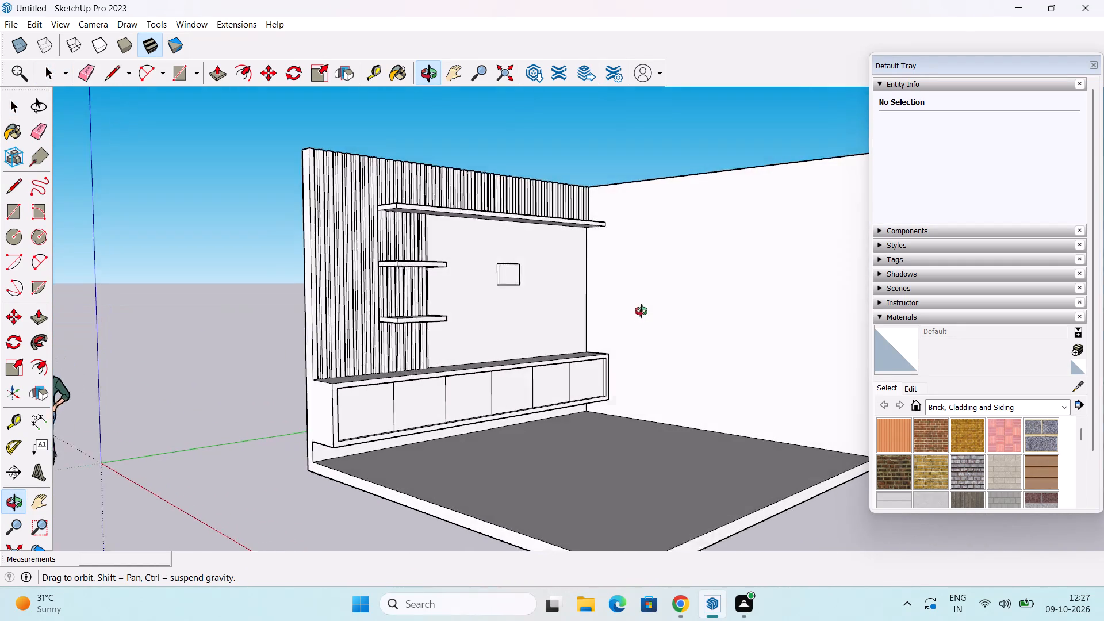
{"action": "middle_click_drag", "start_coordinate": [641, 311], "coordinate": [656, 333]}
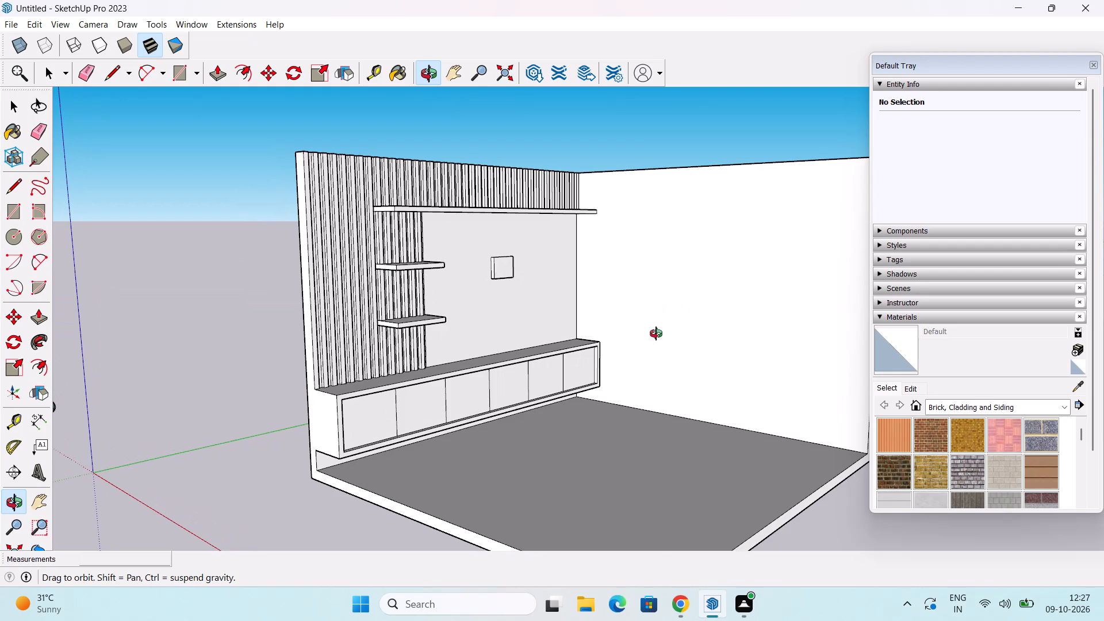
{"action": "middle_click_drag", "start_coordinate": [656, 333], "coordinate": [670, 329]}
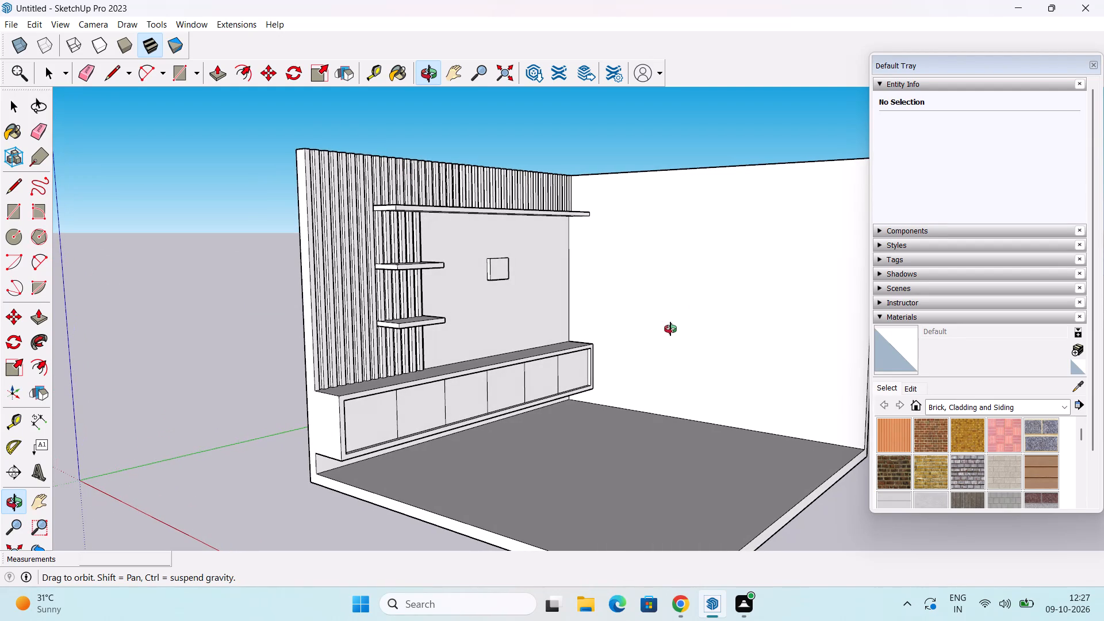
{"action": "middle_click_drag", "start_coordinate": [670, 329], "coordinate": [695, 352]}
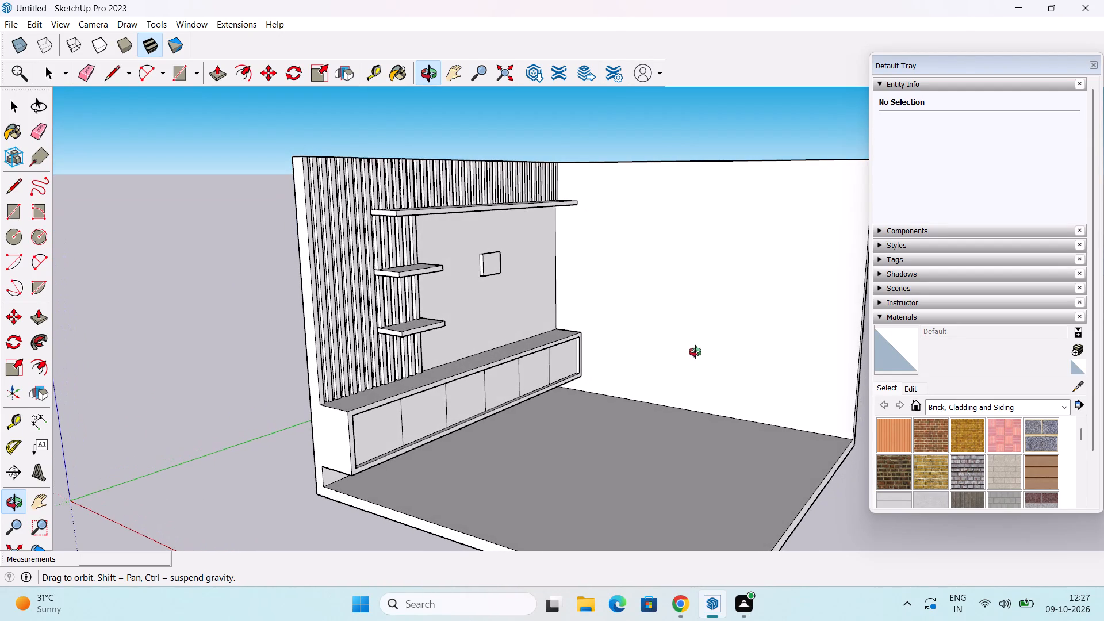
{"action": "middle_click_drag", "start_coordinate": [695, 352], "coordinate": [707, 354]}
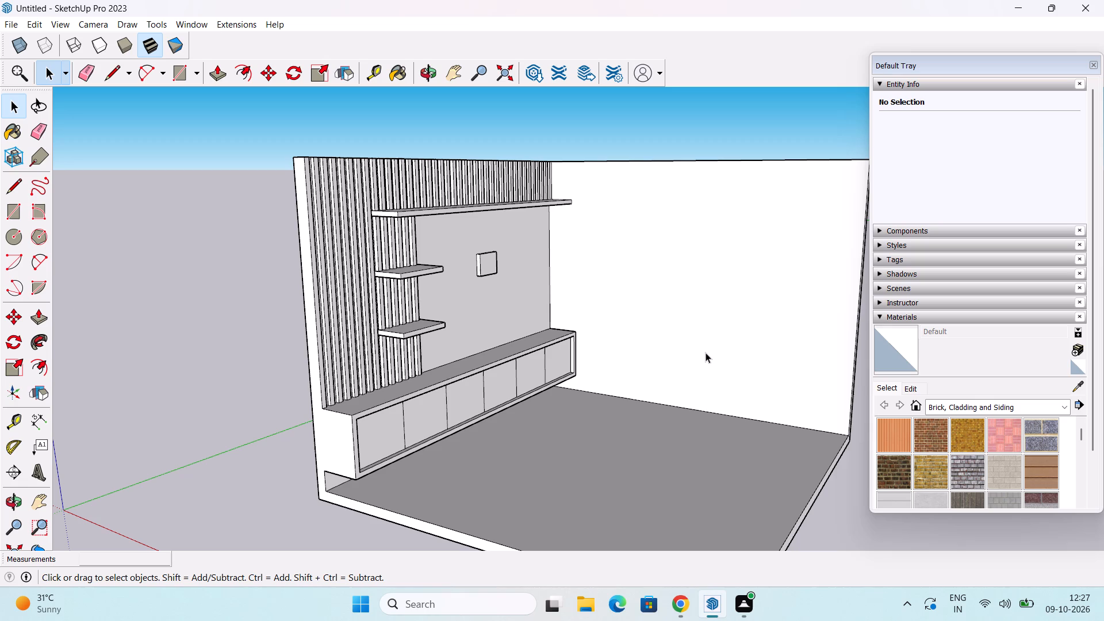
Draw a large rectangle about 16' 2" by 12' 10" on the side wall, starting from the cabinet's lower front corner.
{"action": "left_click", "coordinate": [18, 213]}
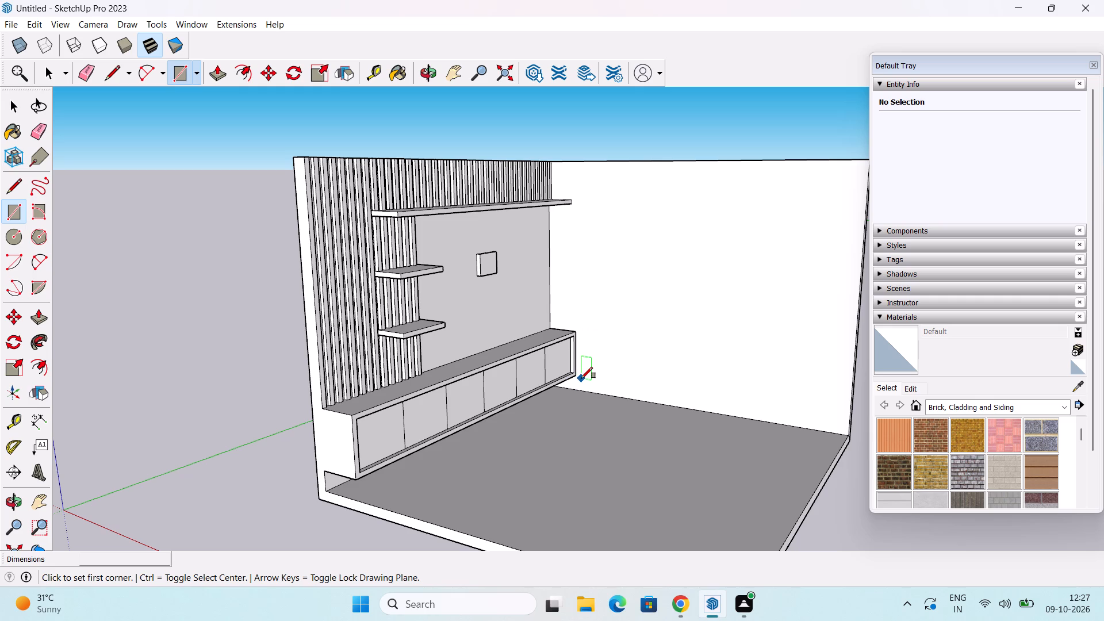
{"action": "scroll", "coordinate": [582, 373], "scroll_direction": "up", "scroll_amount": 4}
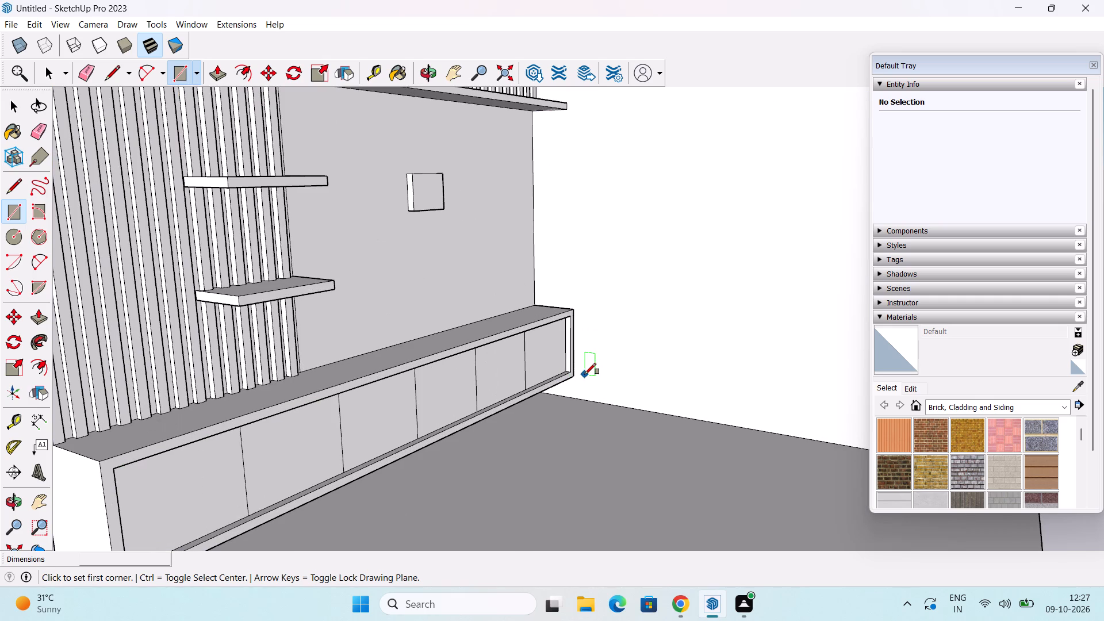
{"action": "left_click", "coordinate": [575, 379]}
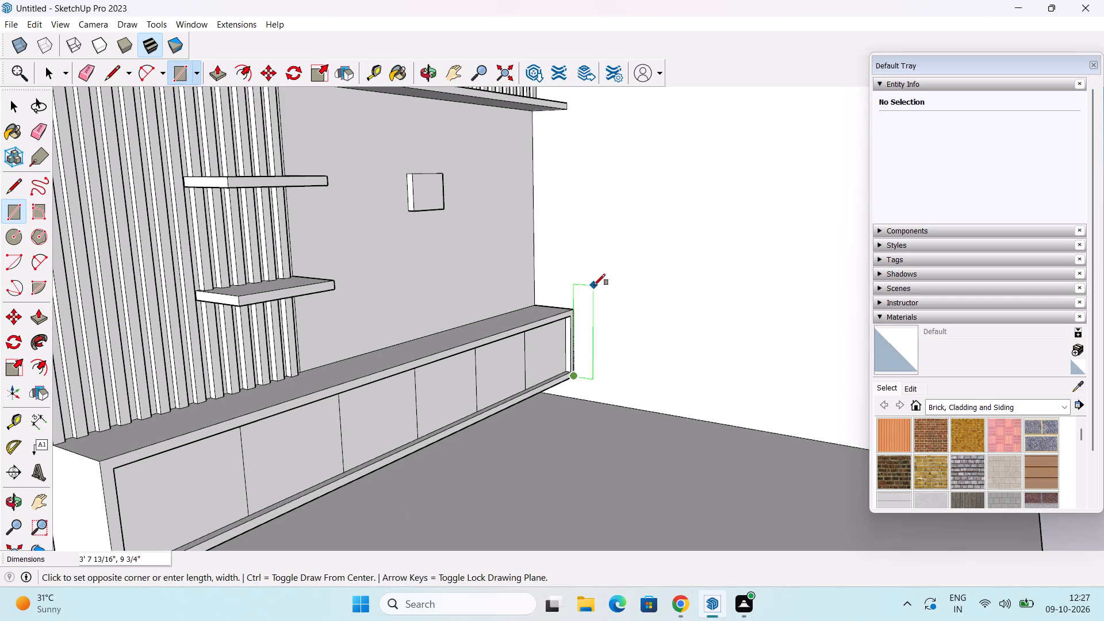
{"action": "scroll", "coordinate": [631, 288], "scroll_direction": "down", "scroll_amount": 2}
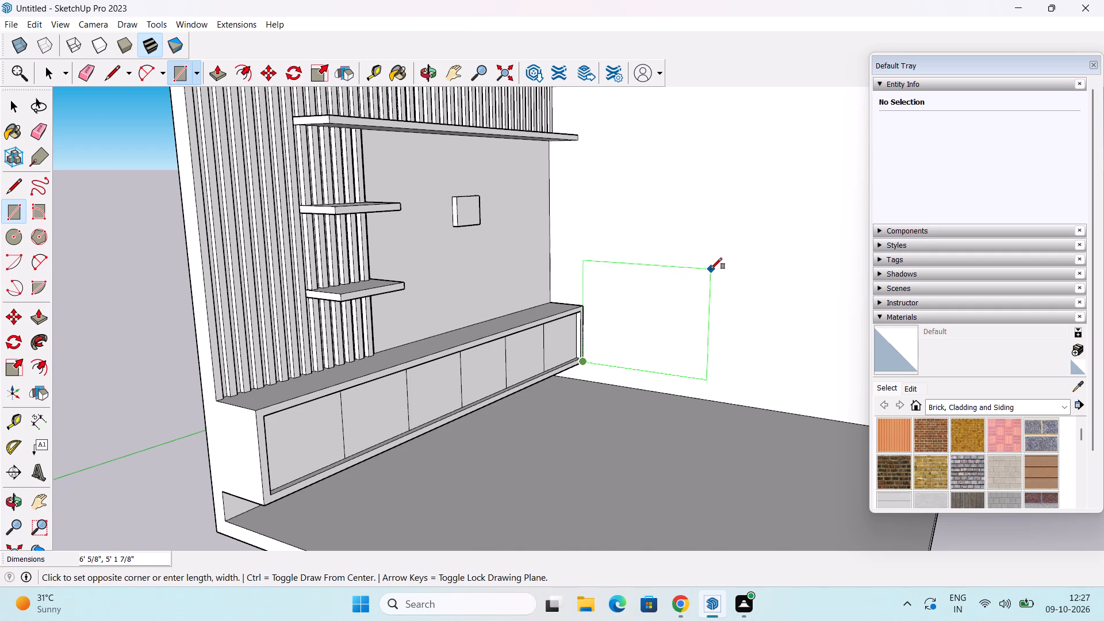
{"action": "scroll", "coordinate": [715, 266], "scroll_direction": "down", "scroll_amount": 6}
{"action": "middle_click_drag", "start_coordinate": [723, 285], "coordinate": [607, 300], "text": "shift"}
{"action": "middle_click_drag", "start_coordinate": [622, 300], "coordinate": [656, 300]}
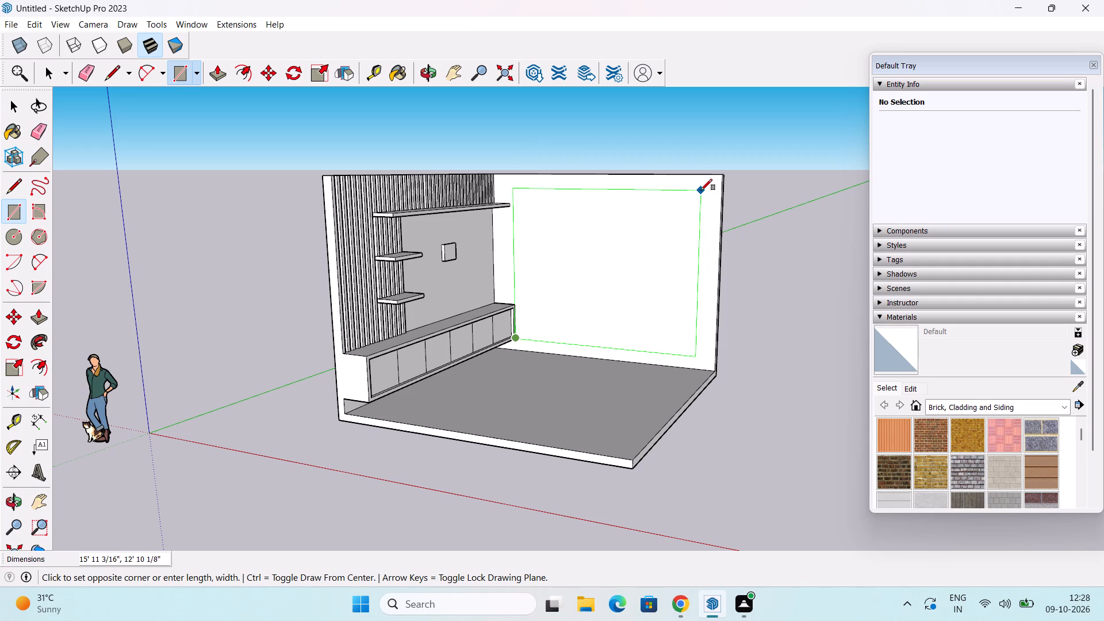
{"action": "left_click", "coordinate": [704, 190]}
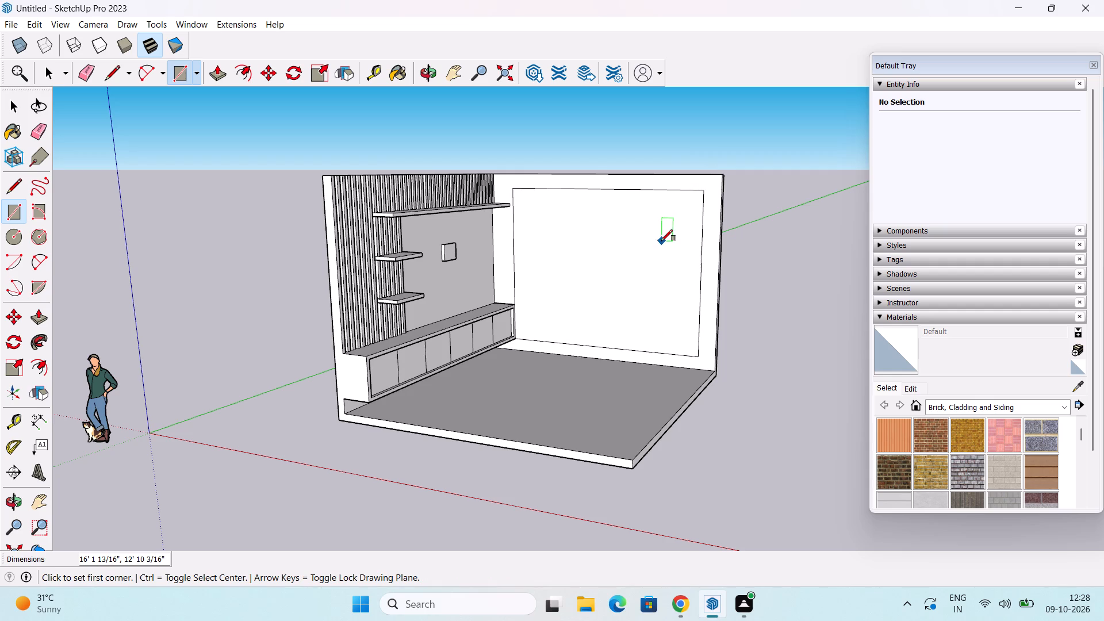
{"action": "key", "text": "space"}
Offset the large side-wall rectangle inward by 4" to form a frame border.
{"action": "middle_click_drag", "start_coordinate": [673, 246], "coordinate": [687, 306]}
{"action": "left_click_drag", "start_coordinate": [44, 360], "coordinate": [44, 361]}
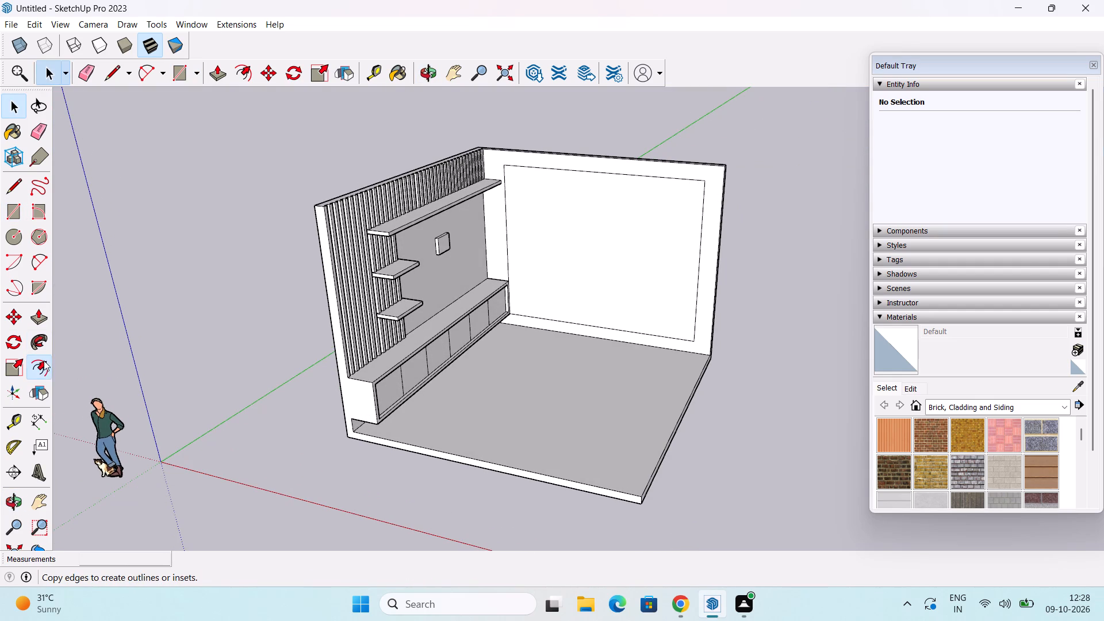
{"action": "left_click_drag", "start_coordinate": [44, 361], "coordinate": [49, 351]}
{"action": "scroll", "coordinate": [468, 223], "scroll_direction": "up", "scroll_amount": 4}
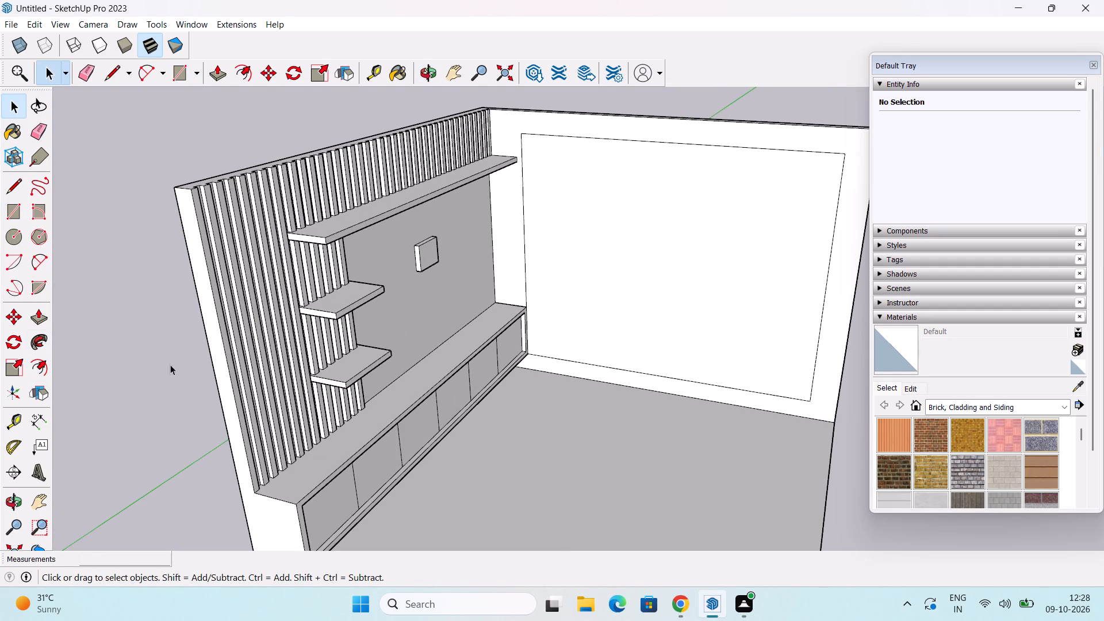
{"action": "left_click", "coordinate": [34, 361]}
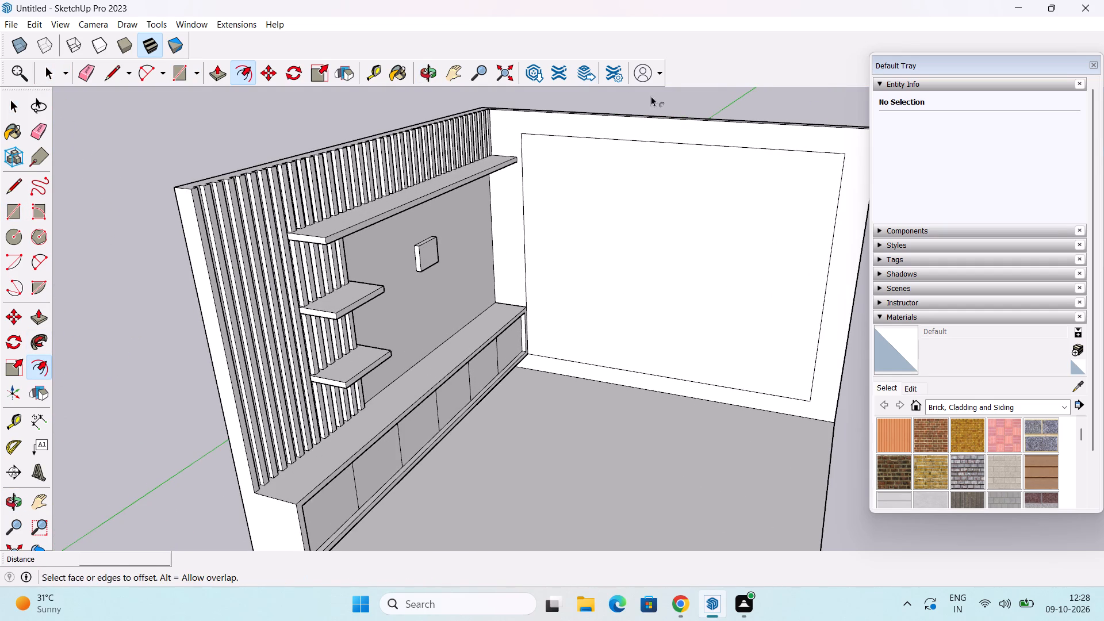
{"action": "left_click", "coordinate": [535, 229]}
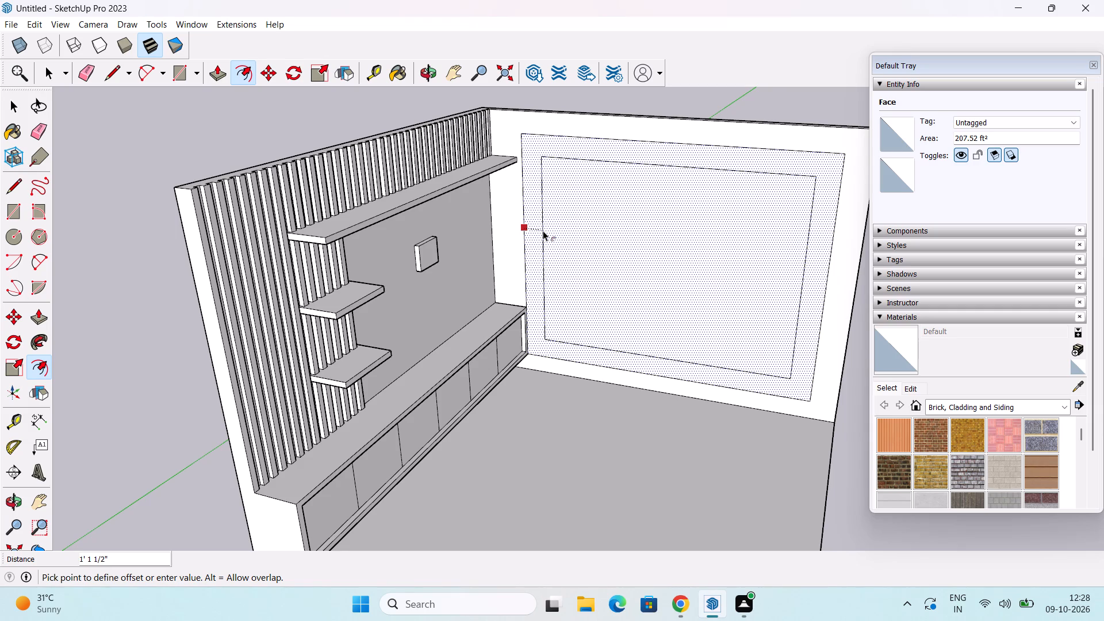
{"action": "type", "text": "4\""}
{"action": "key", "text": "Return"}
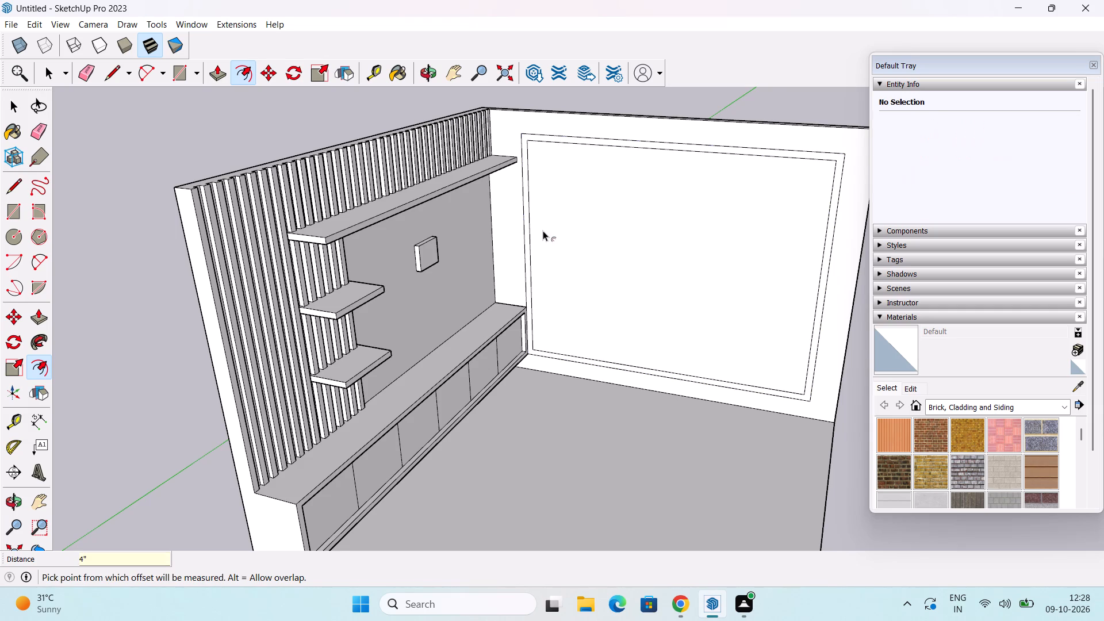
{"action": "middle_click_drag", "start_coordinate": [658, 259], "coordinate": [635, 266]}
{"action": "key", "text": "space"}
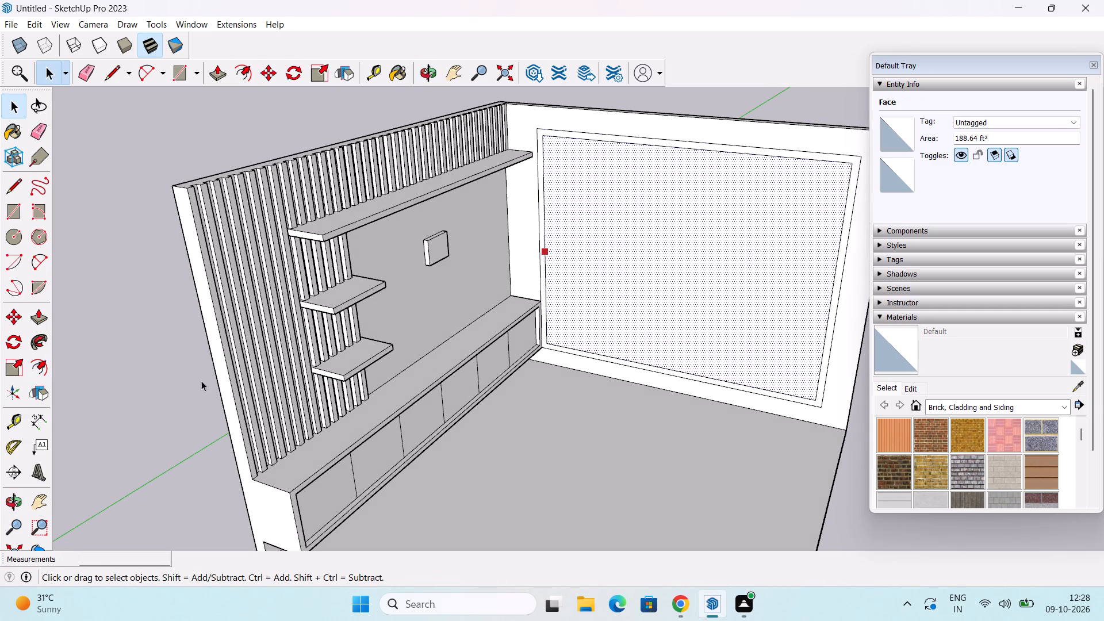
{"action": "left_click", "coordinate": [158, 393]}
Push/Pull the inner side-wall rectangle through the wall's thickness to cut a window opening inside the frame border.
{"action": "middle_click_drag", "start_coordinate": [756, 293], "coordinate": [596, 322]}
{"action": "scroll", "coordinate": [622, 308], "scroll_direction": "down", "scroll_amount": 1}
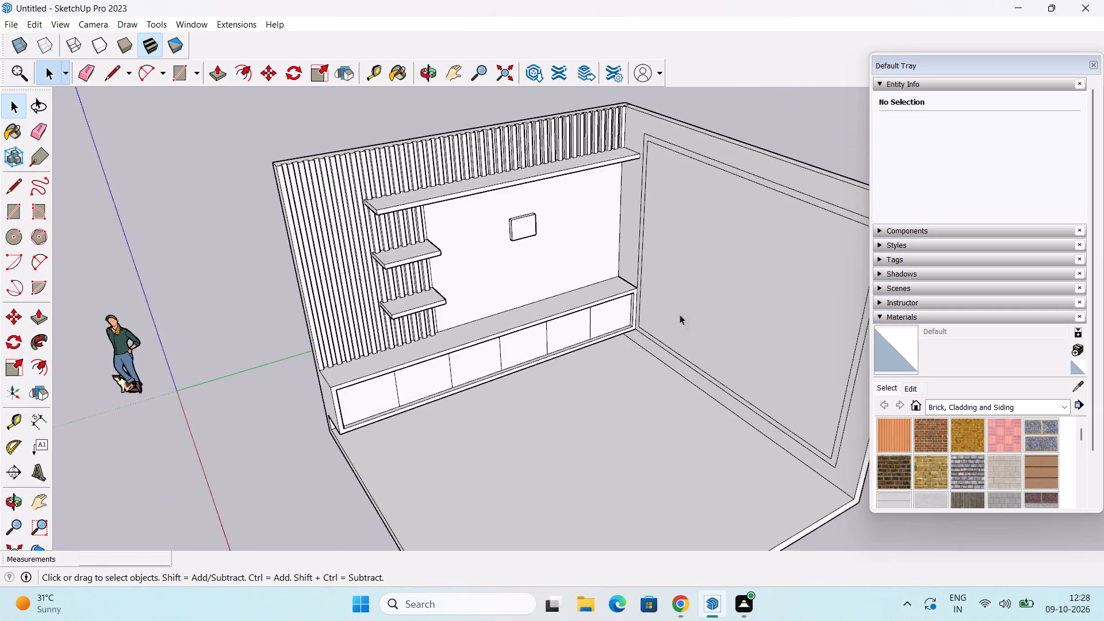
{"action": "middle_click_drag", "start_coordinate": [720, 315], "coordinate": [584, 343]}
{"action": "middle_click_drag", "start_coordinate": [601, 345], "coordinate": [379, 262]}
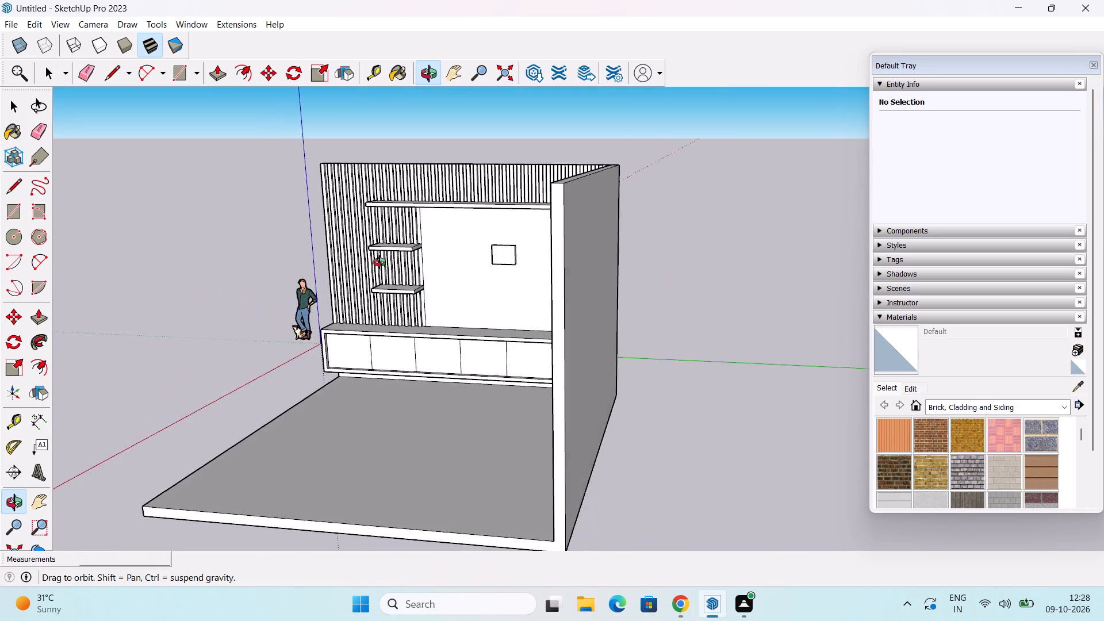
{"action": "middle_click_drag", "start_coordinate": [379, 262], "coordinate": [759, 378]}
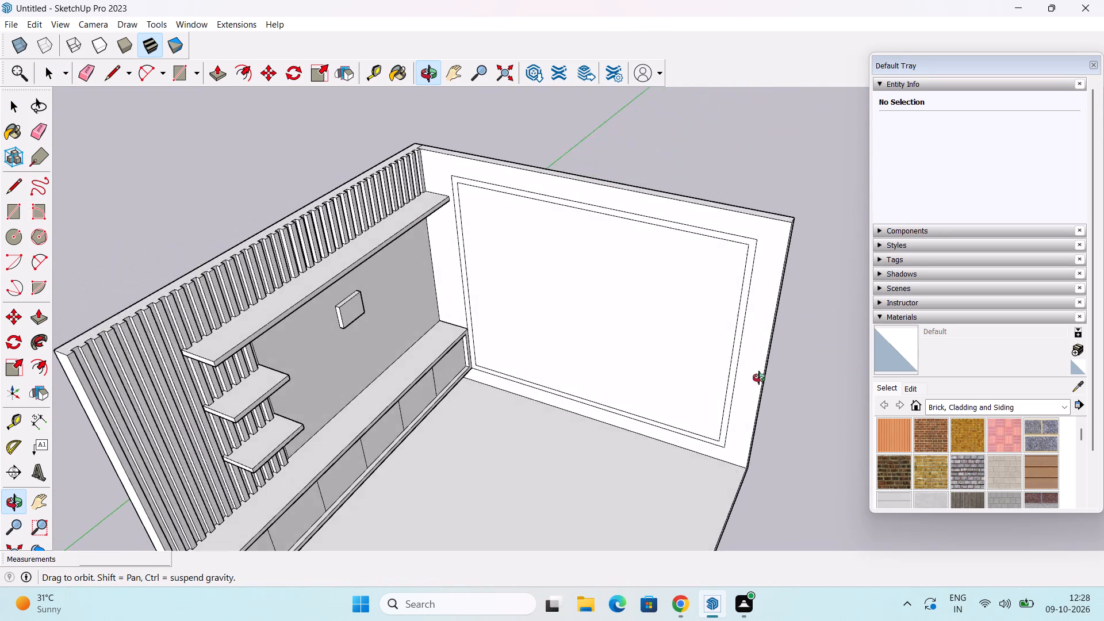
{"action": "middle_click_drag", "start_coordinate": [759, 378], "coordinate": [754, 390]}
{"action": "middle_click_drag", "start_coordinate": [697, 369], "coordinate": [566, 359]}
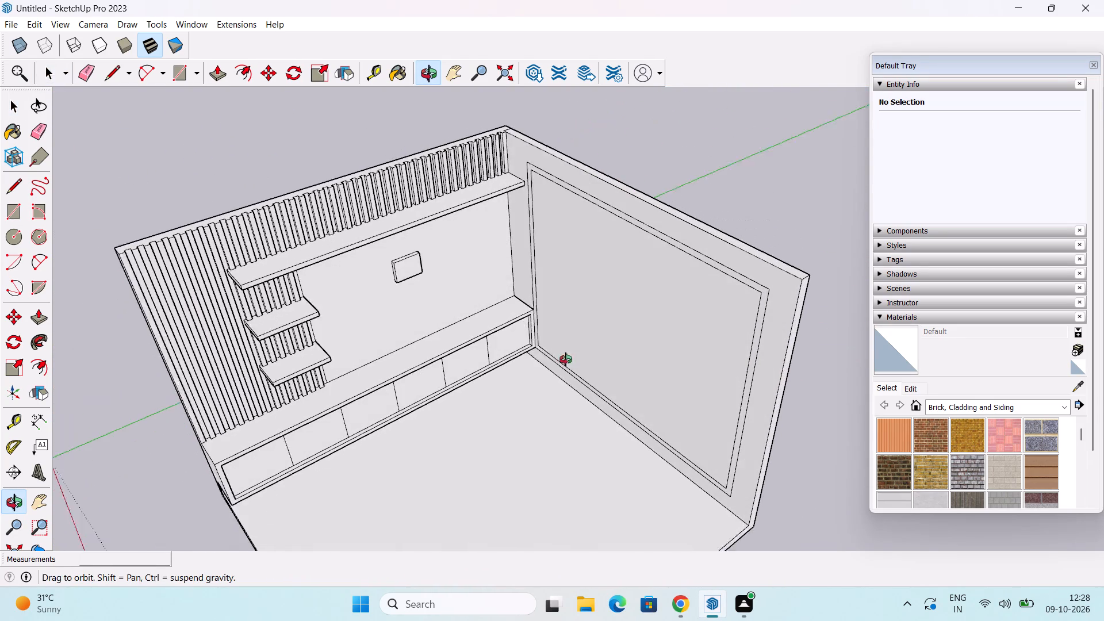
{"action": "middle_click_drag", "start_coordinate": [566, 359], "coordinate": [564, 359]}
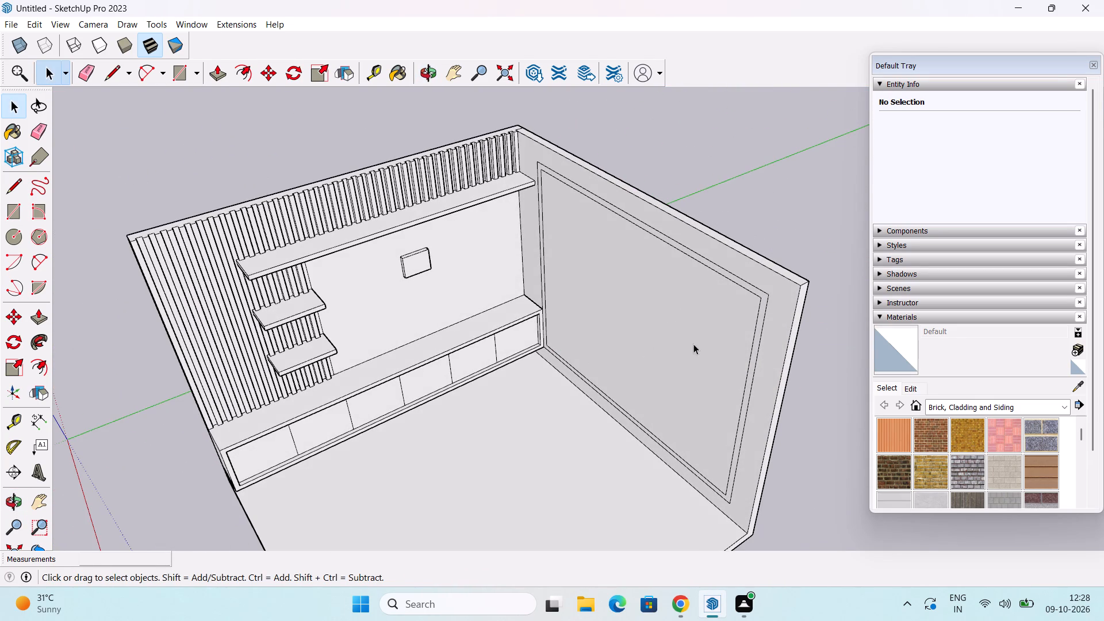
{"action": "key", "text": "p"}
{"action": "left_click", "coordinate": [650, 323]}
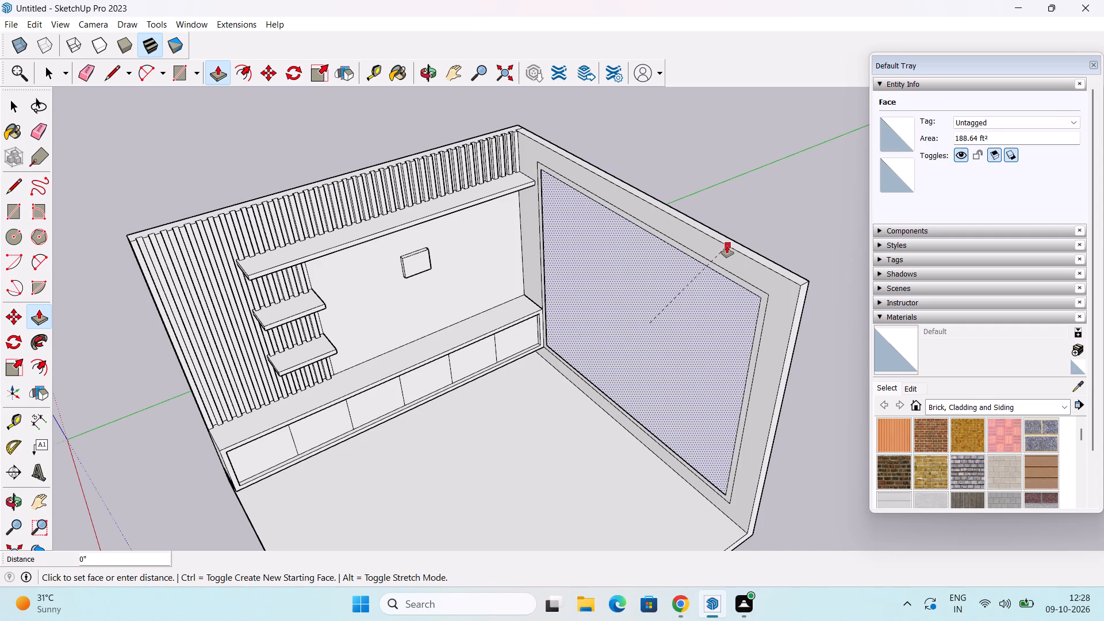
{"action": "left_click", "coordinate": [733, 240]}
{"action": "middle_click_drag", "start_coordinate": [694, 283], "coordinate": [518, 211]}
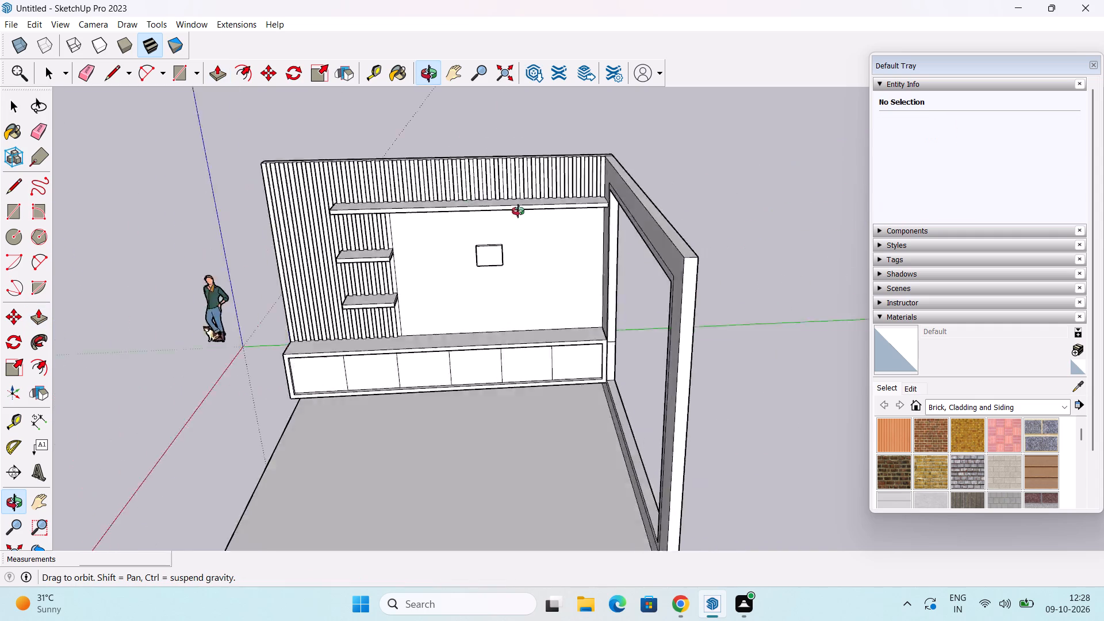
{"action": "middle_click_drag", "start_coordinate": [518, 211], "coordinate": [814, 273]}
{"action": "scroll", "coordinate": [747, 310], "scroll_direction": "down", "scroll_amount": 1}
{"action": "key", "text": "space"}
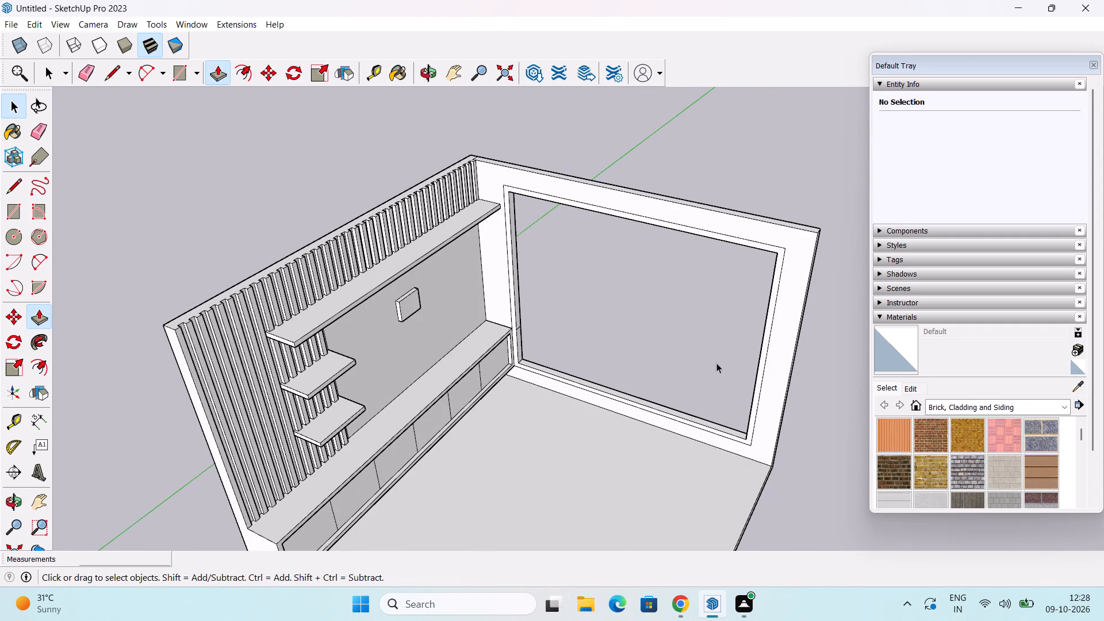
Draw a glass-pane rectangle about 15' 5 13/16" by 12' 2 3/16" across the window opening, midway through the wall's thickness.
{"action": "scroll", "coordinate": [569, 303], "scroll_direction": "up", "scroll_amount": 3}
{"action": "scroll", "coordinate": [507, 343], "scroll_direction": "up", "scroll_amount": 2}
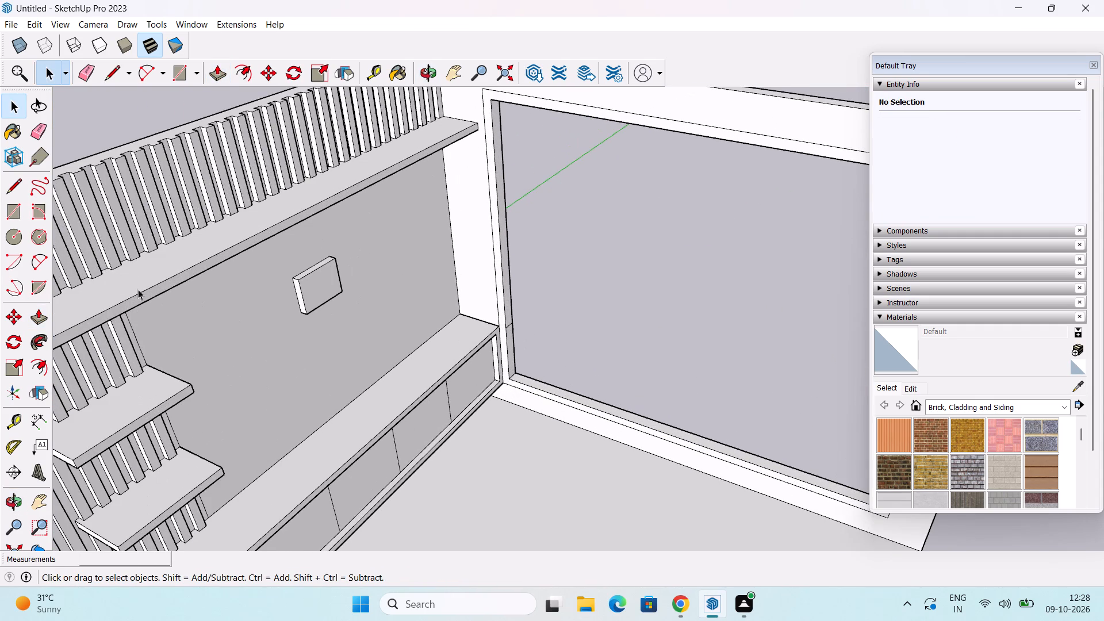
{"action": "left_click", "coordinate": [17, 220]}
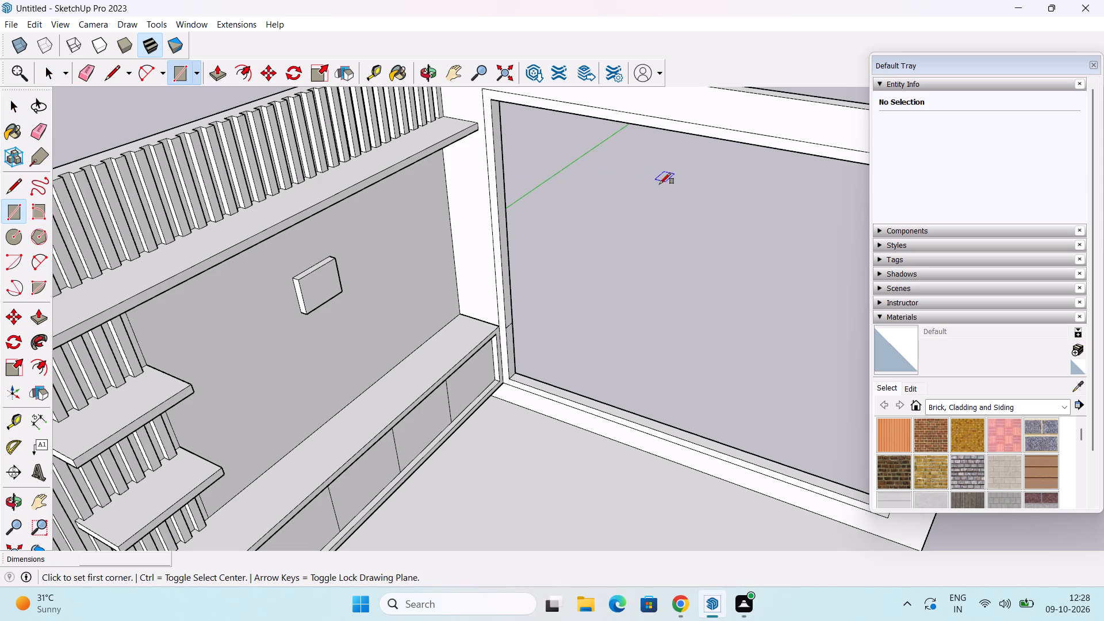
{"action": "middle_click_drag", "start_coordinate": [583, 217], "coordinate": [631, 86]}
{"action": "middle_click_drag", "start_coordinate": [549, 229], "coordinate": [428, 136]}
{"action": "scroll", "coordinate": [593, 289], "scroll_direction": "up", "scroll_amount": 2}
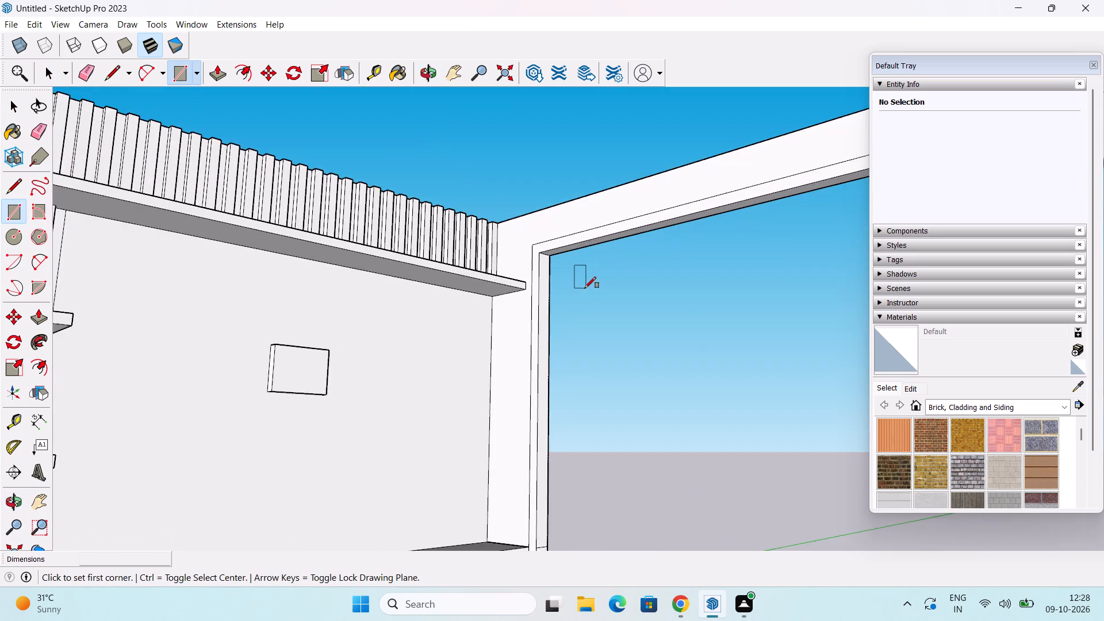
{"action": "scroll", "coordinate": [585, 288], "scroll_direction": "up", "scroll_amount": 5}
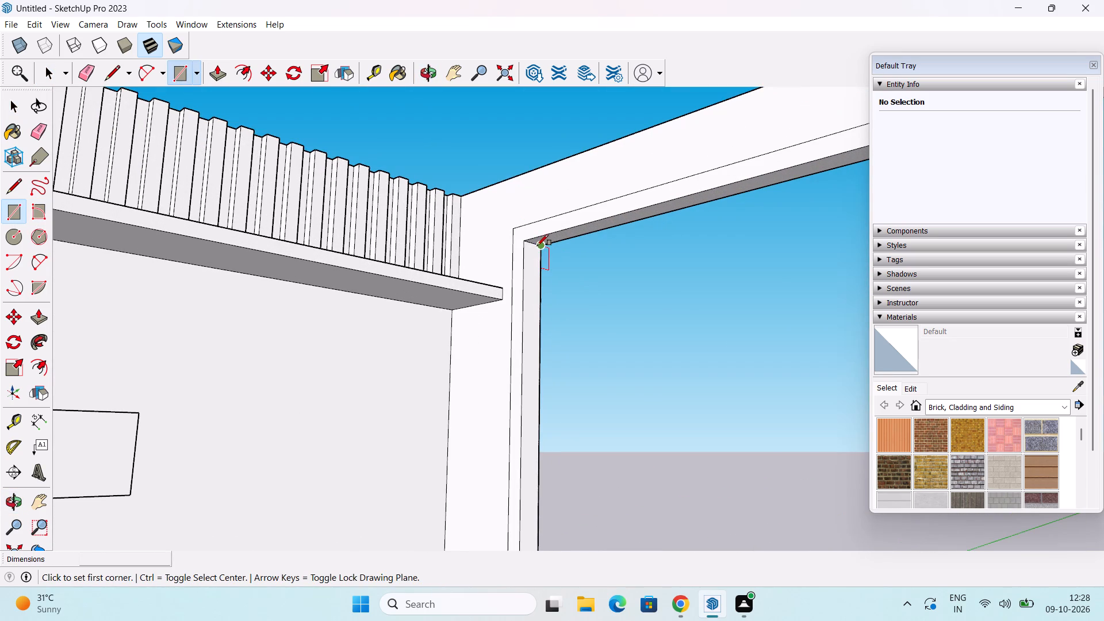
{"action": "scroll", "coordinate": [537, 246], "scroll_direction": "up", "scroll_amount": 5}
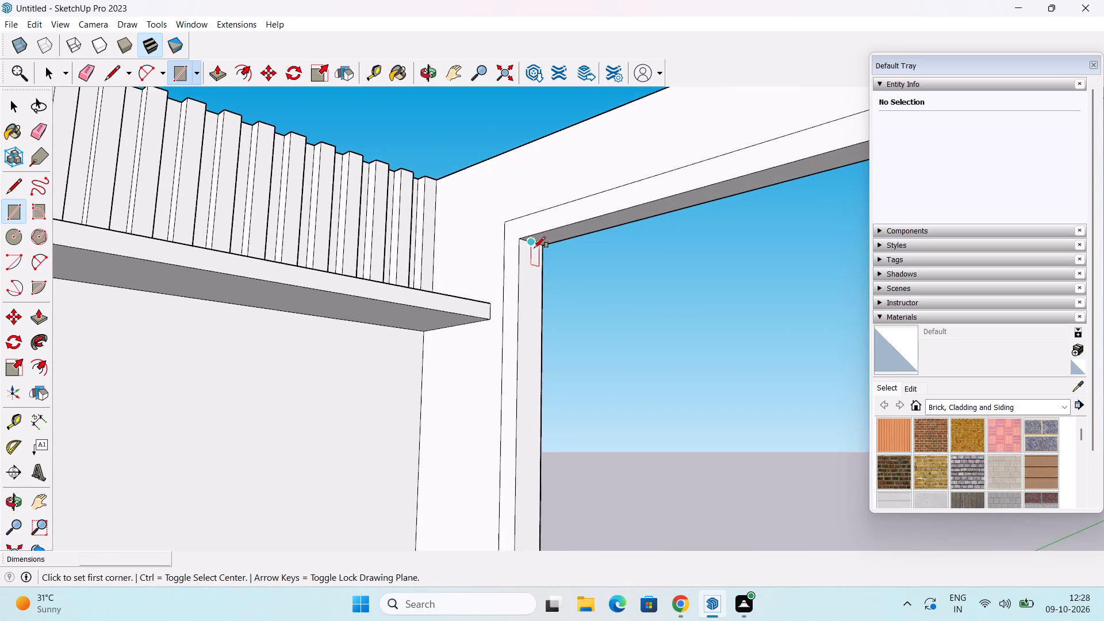
{"action": "scroll", "coordinate": [534, 248], "scroll_direction": "up", "scroll_amount": 4}
{"action": "left_click", "coordinate": [530, 239]}
{"action": "scroll", "coordinate": [739, 354], "scroll_direction": "down", "scroll_amount": 9}
{"action": "middle_click_drag", "start_coordinate": [776, 374], "coordinate": [586, 167], "text": "shift"}
{"action": "scroll", "coordinate": [602, 163], "scroll_direction": "down", "scroll_amount": 7}
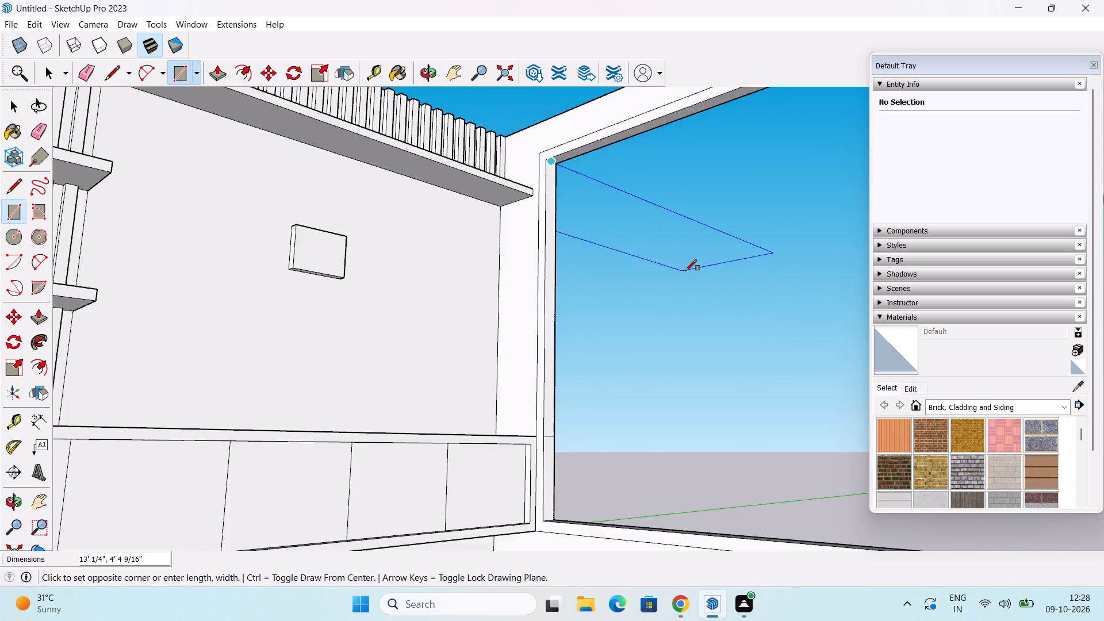
{"action": "scroll", "coordinate": [685, 271], "scroll_direction": "down", "scroll_amount": 3}
{"action": "middle_click_drag", "start_coordinate": [771, 333], "coordinate": [579, 235], "text": "shift"}
{"action": "middle_click_drag", "start_coordinate": [613, 245], "coordinate": [879, 434]}
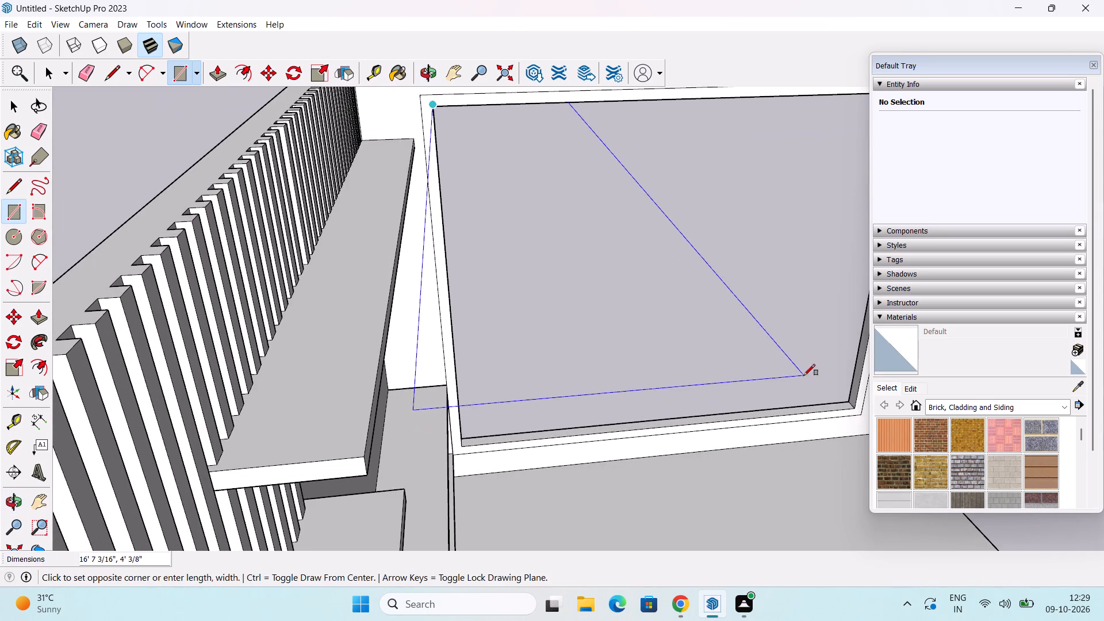
{"action": "middle_click_drag", "start_coordinate": [853, 381], "coordinate": [615, 348]}
{"action": "scroll", "coordinate": [641, 367], "scroll_direction": "up", "scroll_amount": 7}
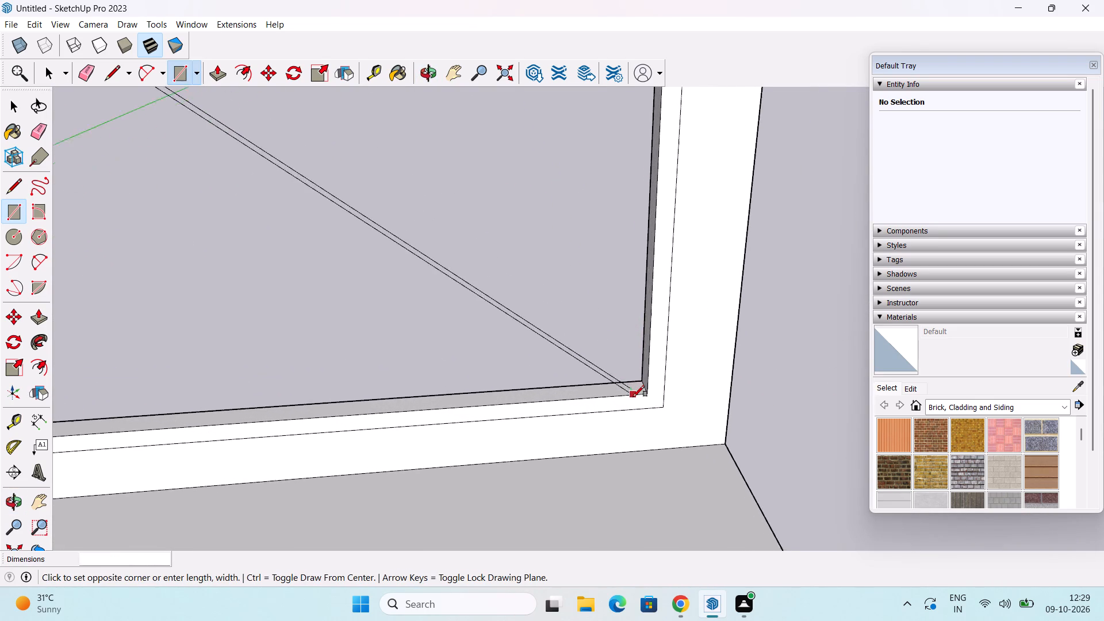
{"action": "scroll", "coordinate": [633, 397], "scroll_direction": "up", "scroll_amount": 6}
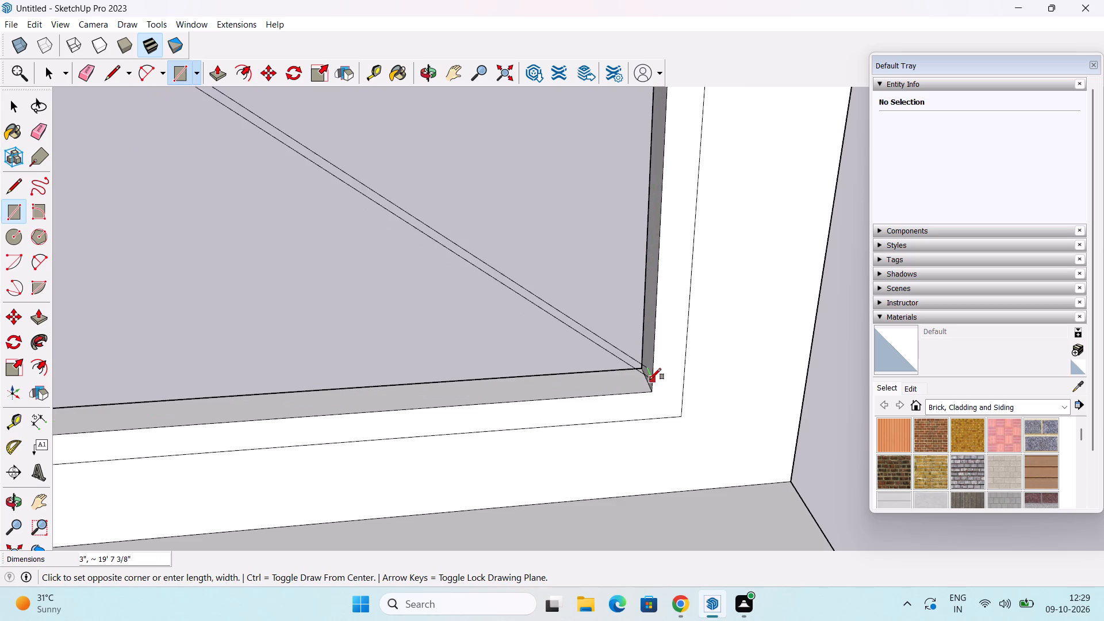
{"action": "left_click", "coordinate": [645, 379]}
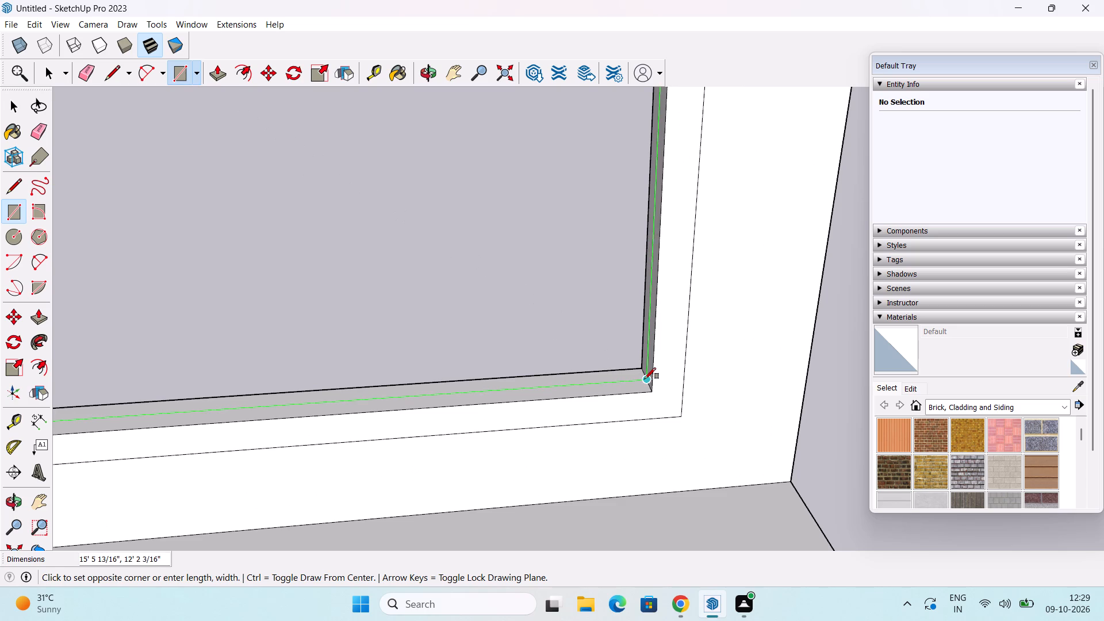
{"action": "key", "text": "space"}
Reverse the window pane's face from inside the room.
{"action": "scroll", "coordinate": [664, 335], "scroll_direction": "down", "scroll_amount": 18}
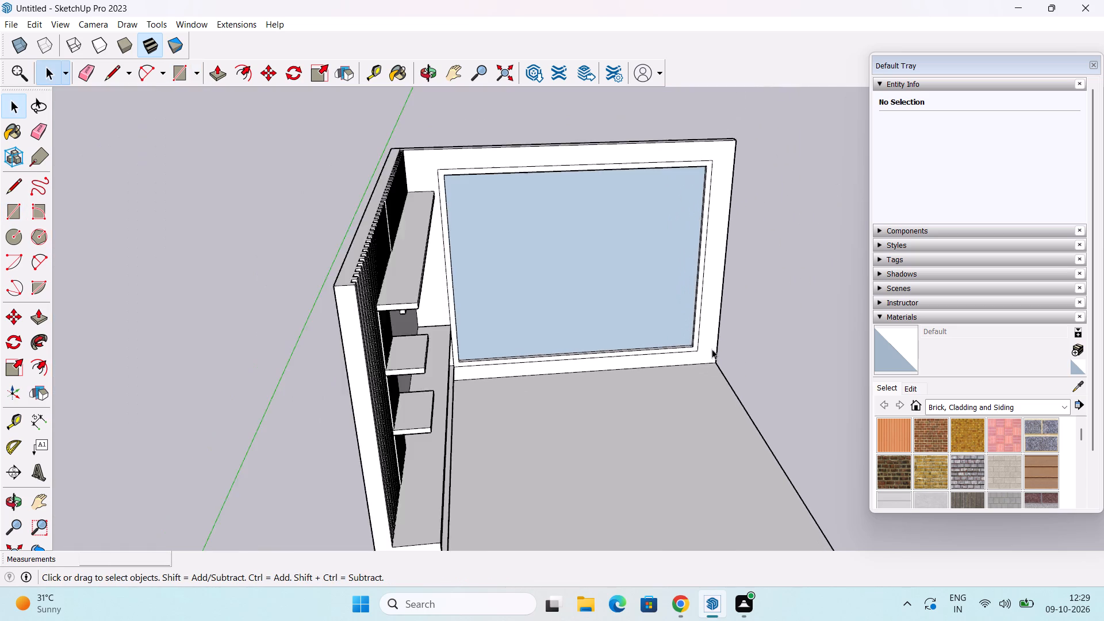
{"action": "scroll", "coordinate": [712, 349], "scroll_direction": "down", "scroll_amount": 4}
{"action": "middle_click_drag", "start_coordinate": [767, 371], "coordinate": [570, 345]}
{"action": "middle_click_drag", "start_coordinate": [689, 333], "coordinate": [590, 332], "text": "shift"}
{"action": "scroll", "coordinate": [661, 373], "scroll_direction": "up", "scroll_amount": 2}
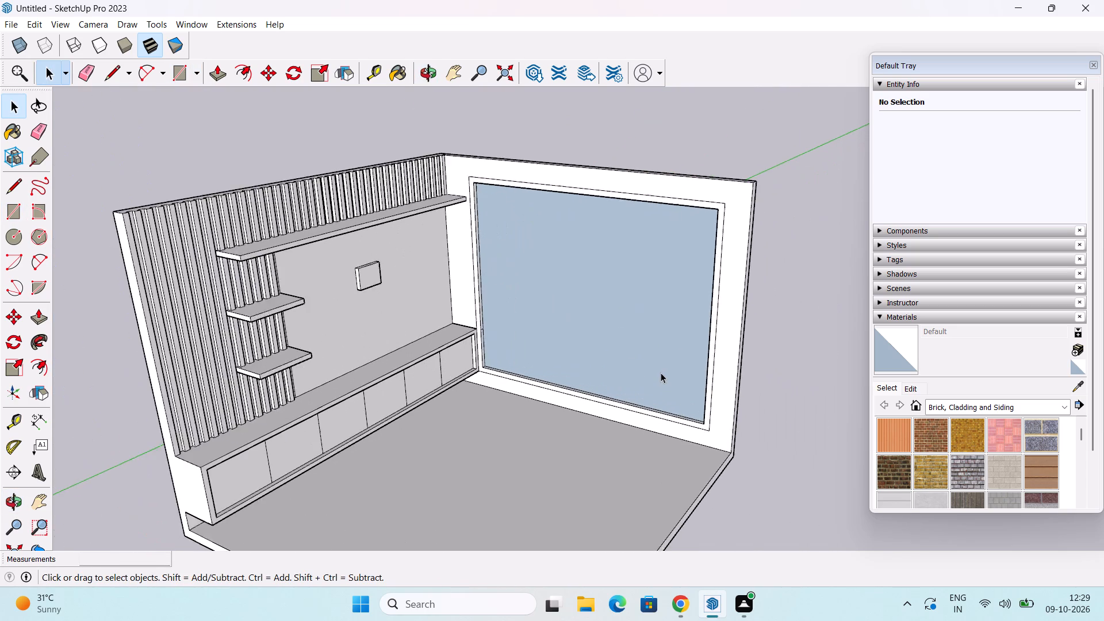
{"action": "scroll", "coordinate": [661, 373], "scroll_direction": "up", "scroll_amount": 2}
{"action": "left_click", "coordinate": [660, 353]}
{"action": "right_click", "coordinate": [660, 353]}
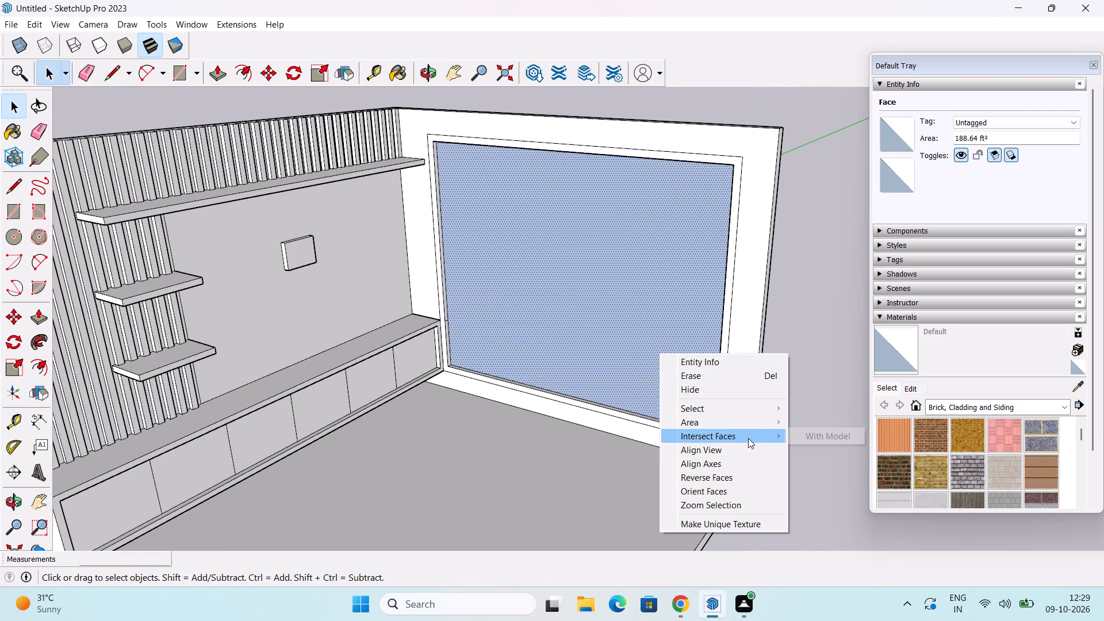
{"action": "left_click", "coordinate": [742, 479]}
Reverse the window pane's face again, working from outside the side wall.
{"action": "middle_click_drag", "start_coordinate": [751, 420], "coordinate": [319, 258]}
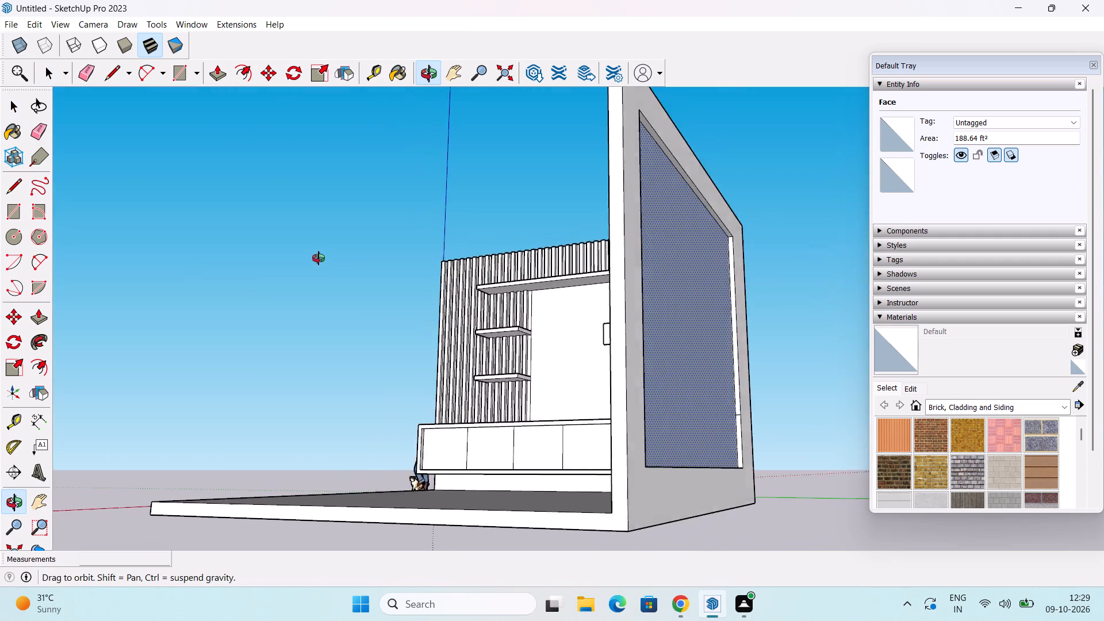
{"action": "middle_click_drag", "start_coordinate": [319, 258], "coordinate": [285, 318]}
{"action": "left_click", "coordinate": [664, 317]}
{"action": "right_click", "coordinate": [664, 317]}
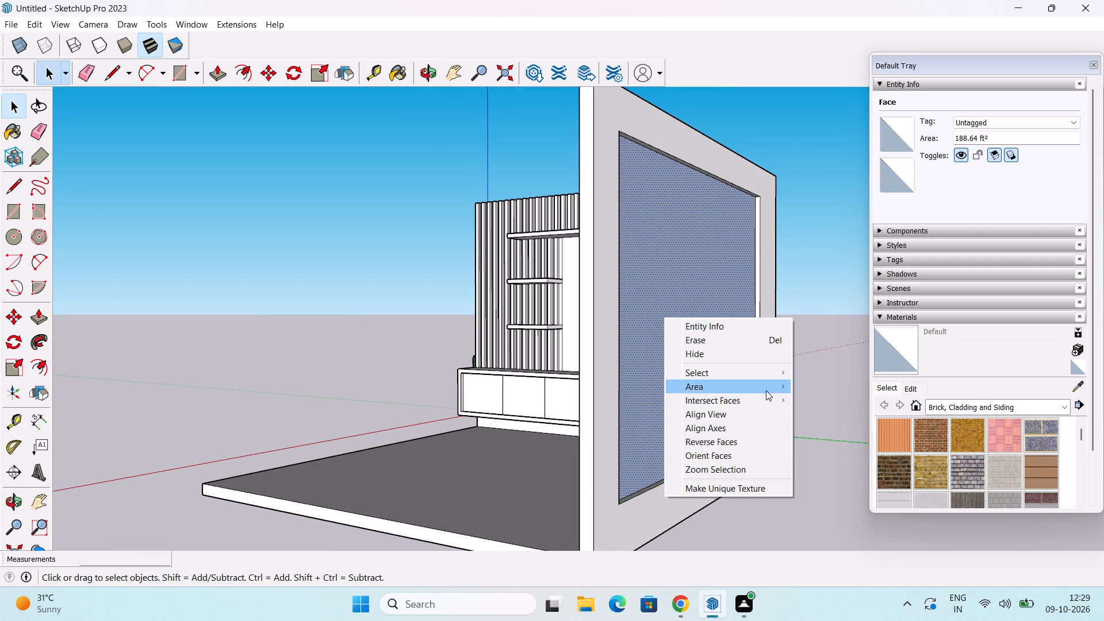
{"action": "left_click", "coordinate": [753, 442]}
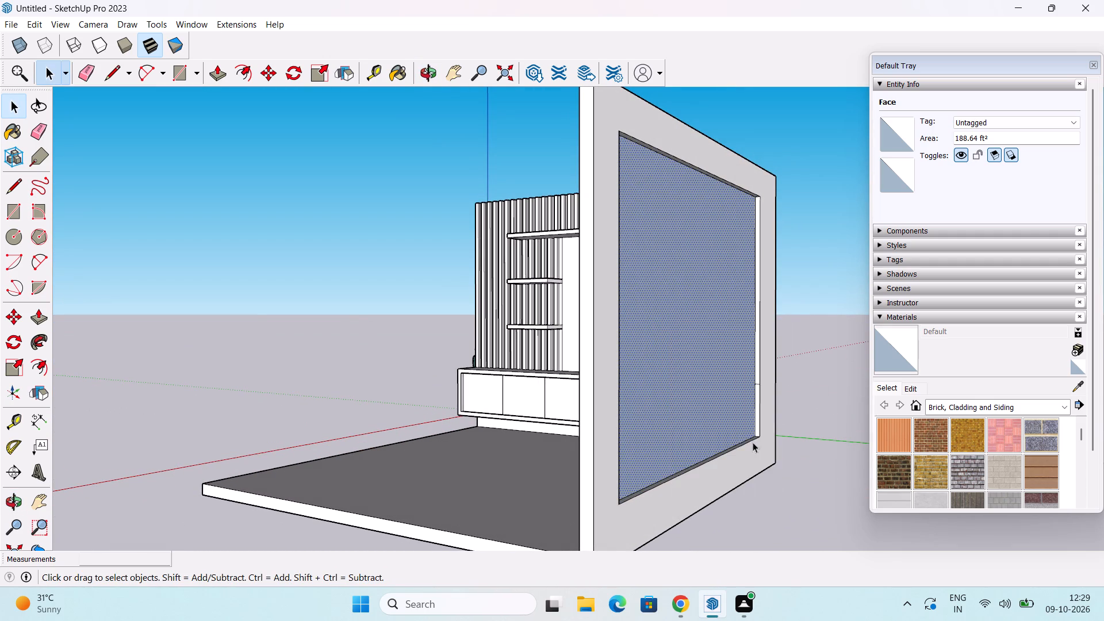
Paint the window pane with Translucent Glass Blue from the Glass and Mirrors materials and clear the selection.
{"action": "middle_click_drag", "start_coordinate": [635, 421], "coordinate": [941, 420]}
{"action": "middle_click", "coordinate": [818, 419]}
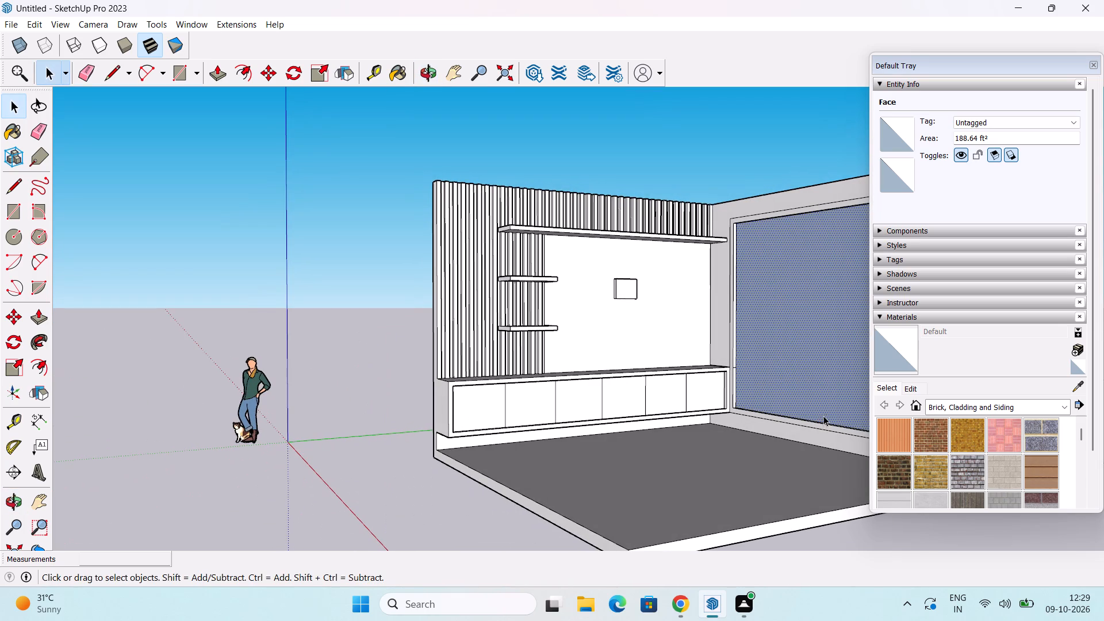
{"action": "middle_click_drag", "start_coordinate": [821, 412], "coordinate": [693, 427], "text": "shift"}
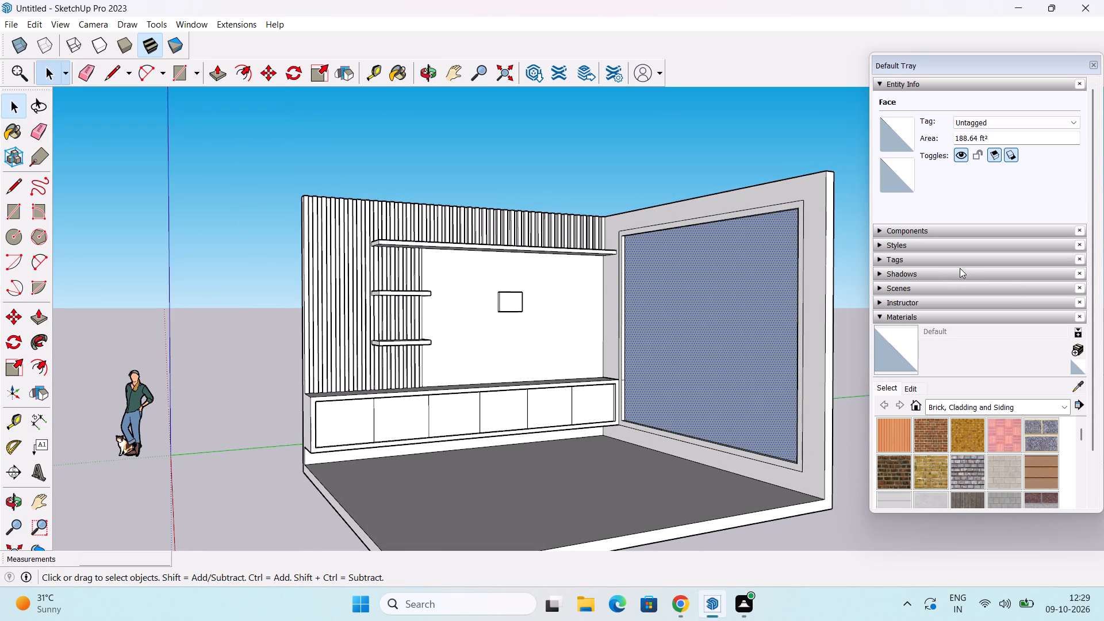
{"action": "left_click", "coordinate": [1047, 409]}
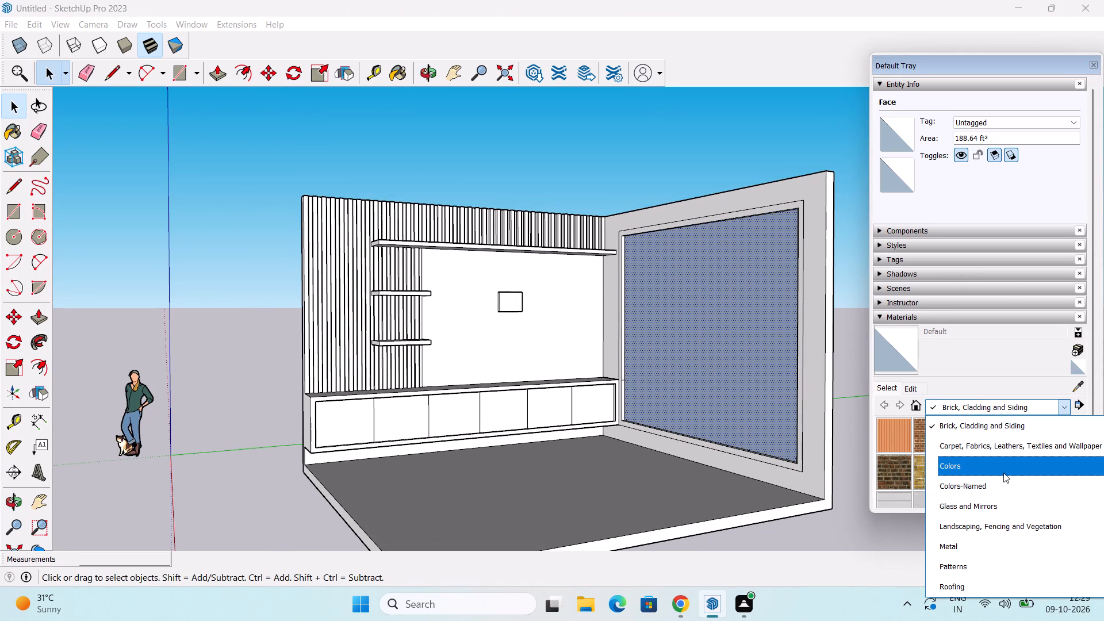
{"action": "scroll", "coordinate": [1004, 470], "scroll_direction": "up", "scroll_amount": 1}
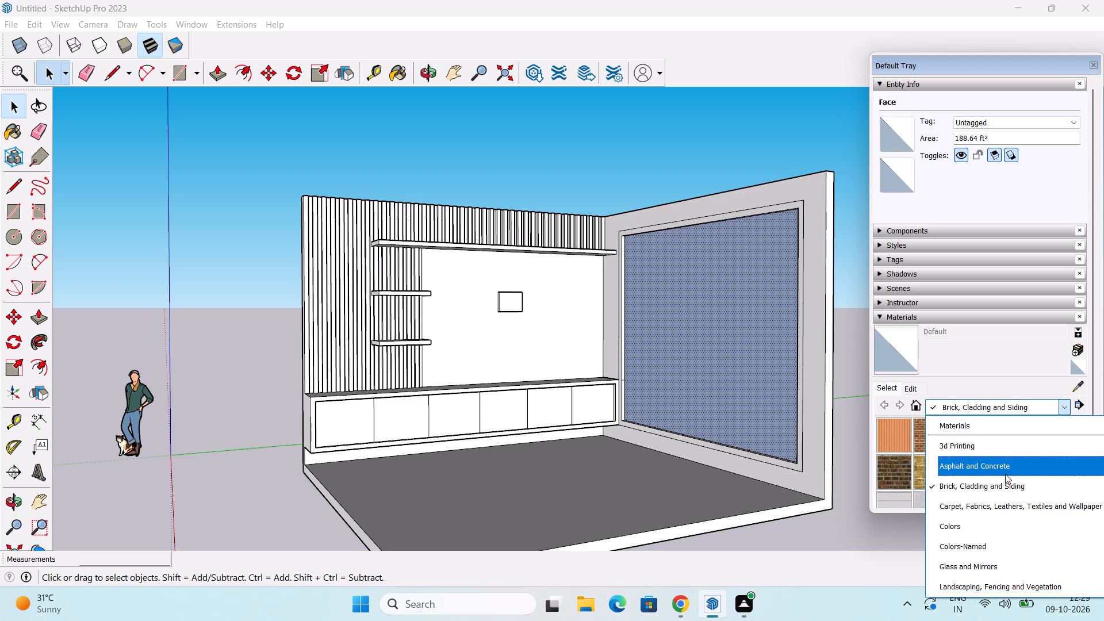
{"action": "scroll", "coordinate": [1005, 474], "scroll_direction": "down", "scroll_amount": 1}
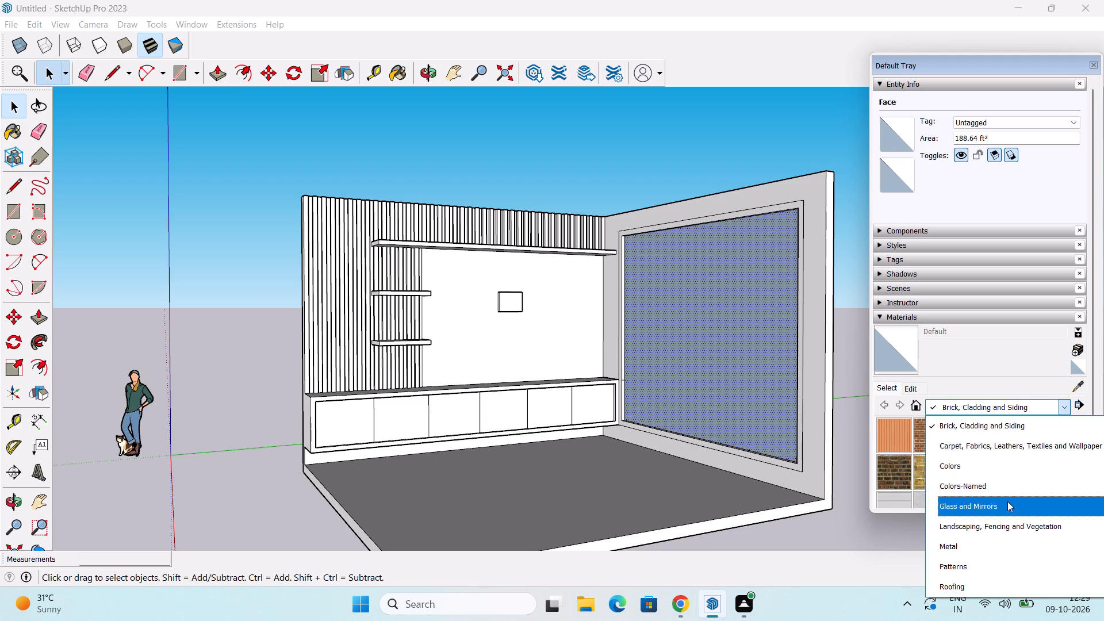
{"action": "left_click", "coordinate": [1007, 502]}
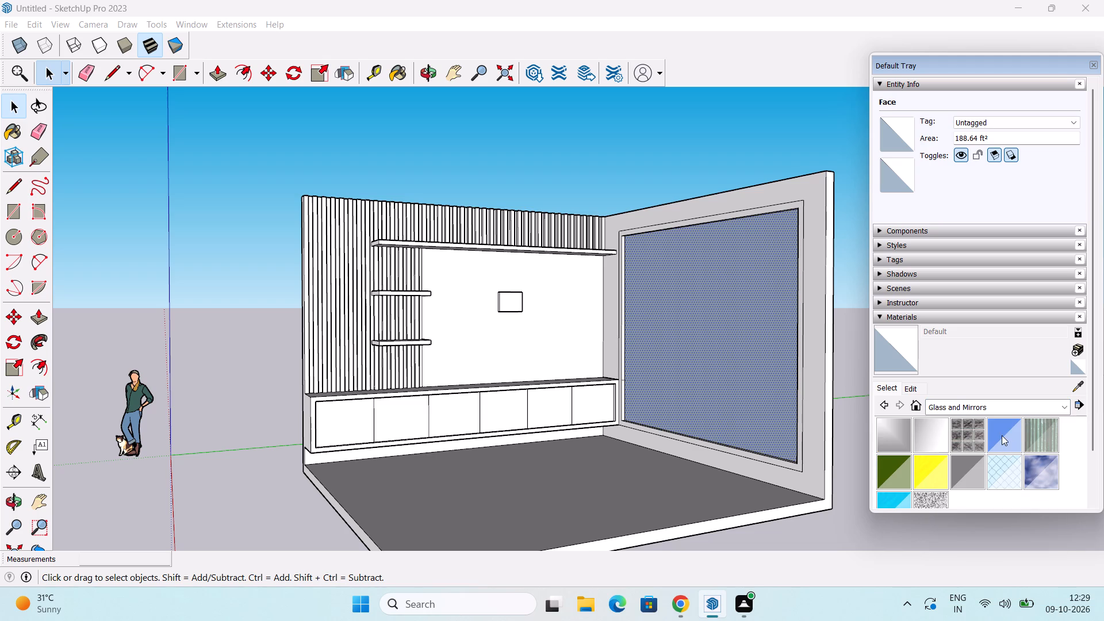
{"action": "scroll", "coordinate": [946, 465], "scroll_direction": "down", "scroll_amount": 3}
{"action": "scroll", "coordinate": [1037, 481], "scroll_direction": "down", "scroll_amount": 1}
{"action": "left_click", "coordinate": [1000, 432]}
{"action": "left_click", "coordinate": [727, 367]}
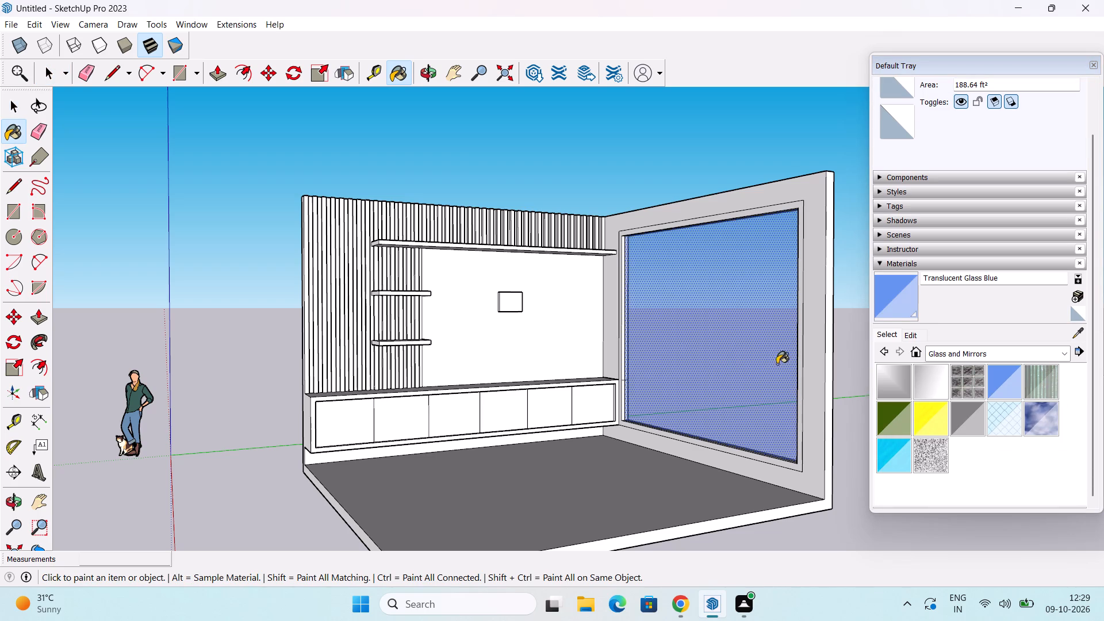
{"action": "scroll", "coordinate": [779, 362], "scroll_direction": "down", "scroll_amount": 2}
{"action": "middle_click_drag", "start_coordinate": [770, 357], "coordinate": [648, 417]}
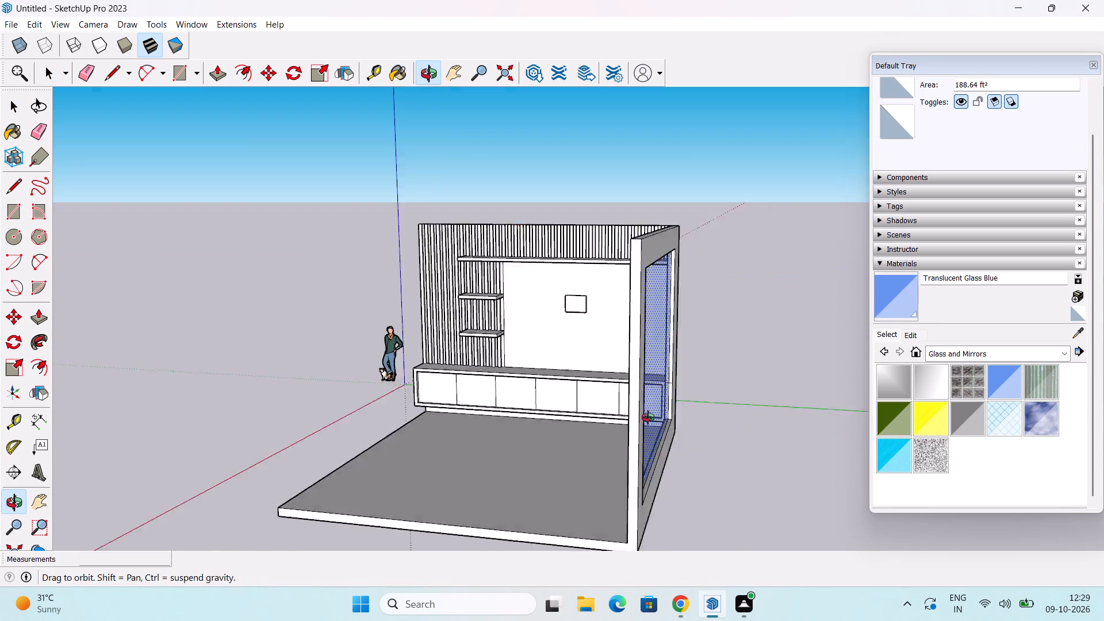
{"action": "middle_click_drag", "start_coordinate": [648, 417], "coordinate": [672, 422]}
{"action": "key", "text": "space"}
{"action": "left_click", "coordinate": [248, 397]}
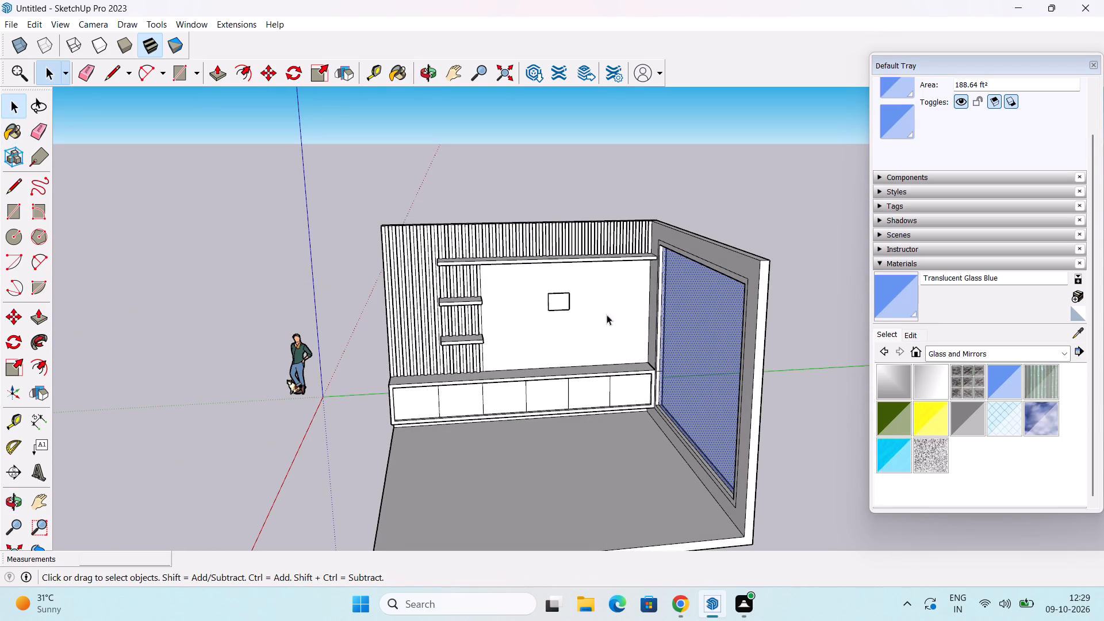
Paint the window pane with Translucent Glass Tinted from the Glass and Mirrors materials.
{"action": "middle_click_drag", "start_coordinate": [721, 372], "coordinate": [919, 353]}
{"action": "middle_click_drag", "start_coordinate": [761, 397], "coordinate": [880, 318]}
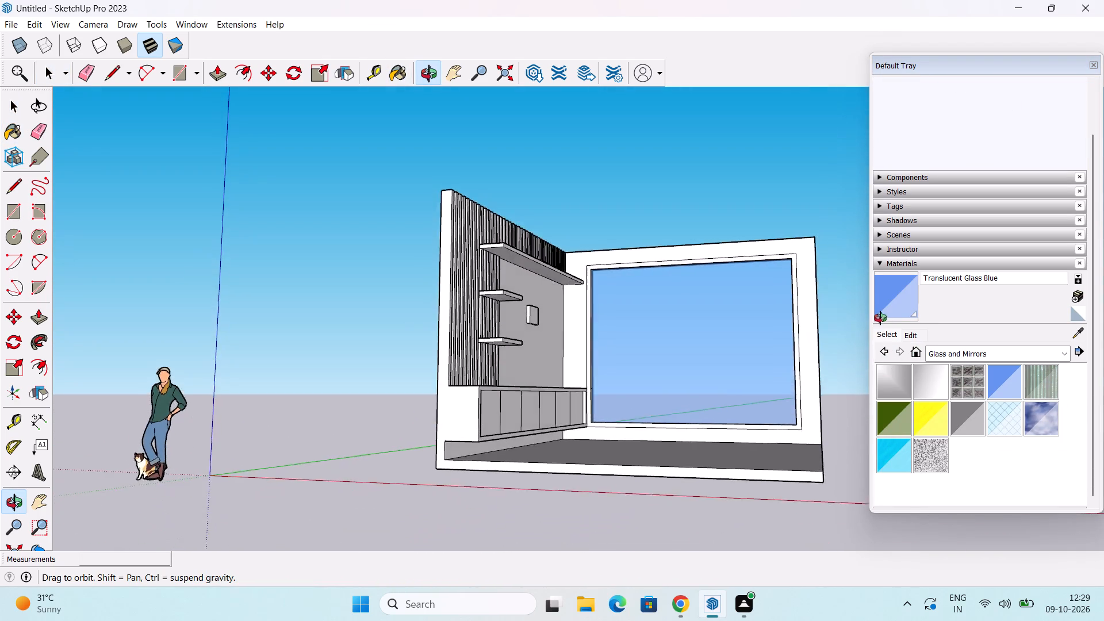
{"action": "middle_click_drag", "start_coordinate": [880, 318], "coordinate": [852, 459]}
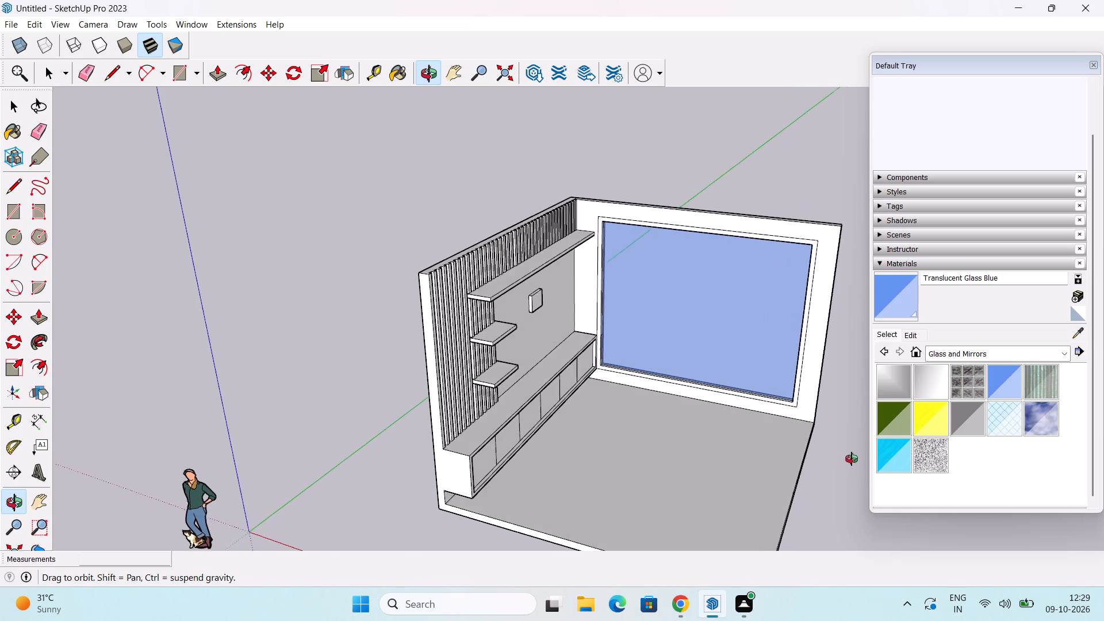
{"action": "middle_click_drag", "start_coordinate": [852, 459], "coordinate": [852, 458]}
{"action": "left_click", "coordinate": [899, 444]}
{"action": "left_click", "coordinate": [746, 285]}
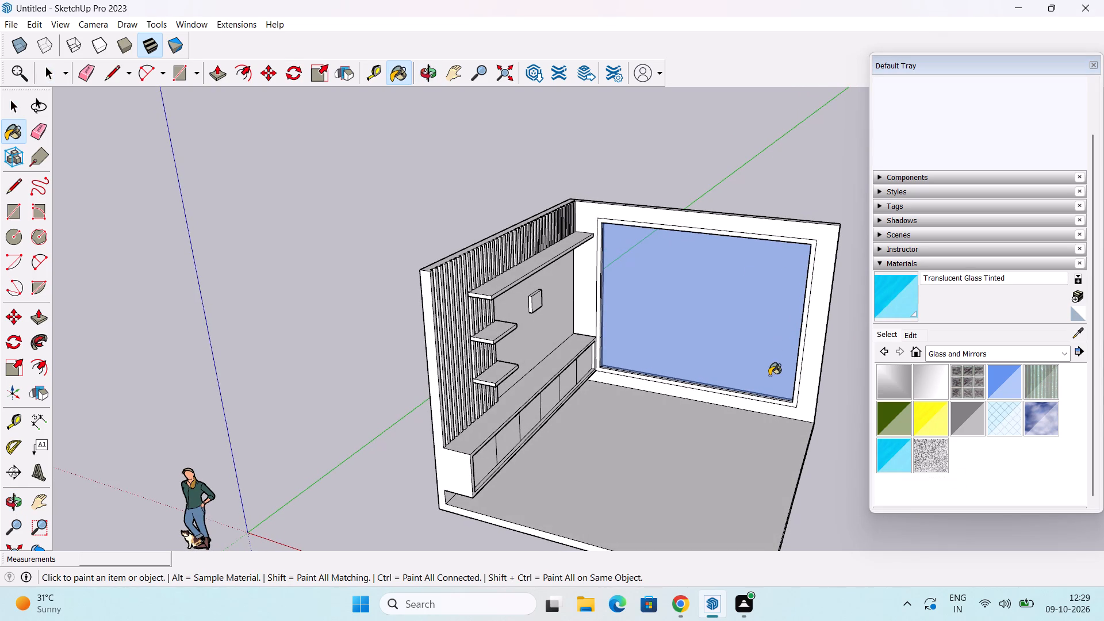
Raise the Translucent Glass Tinted material's color brightness to its maximum.
{"action": "middle_click_drag", "start_coordinate": [769, 373], "coordinate": [745, 294]}
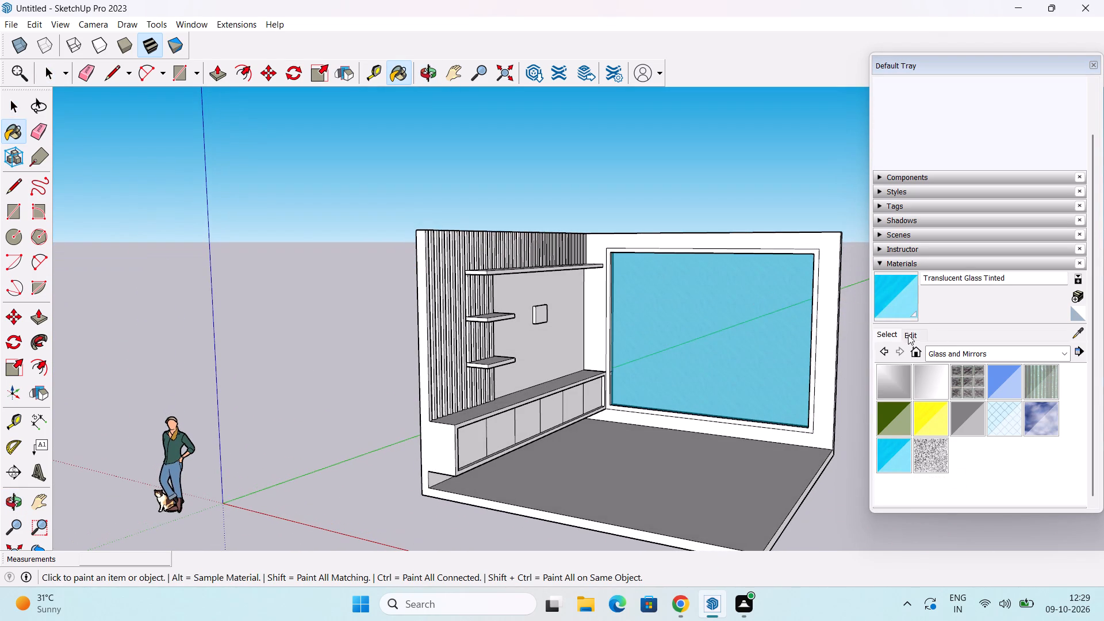
{"action": "left_click", "coordinate": [912, 335]}
{"action": "scroll", "coordinate": [948, 386], "scroll_direction": "up", "scroll_amount": 1}
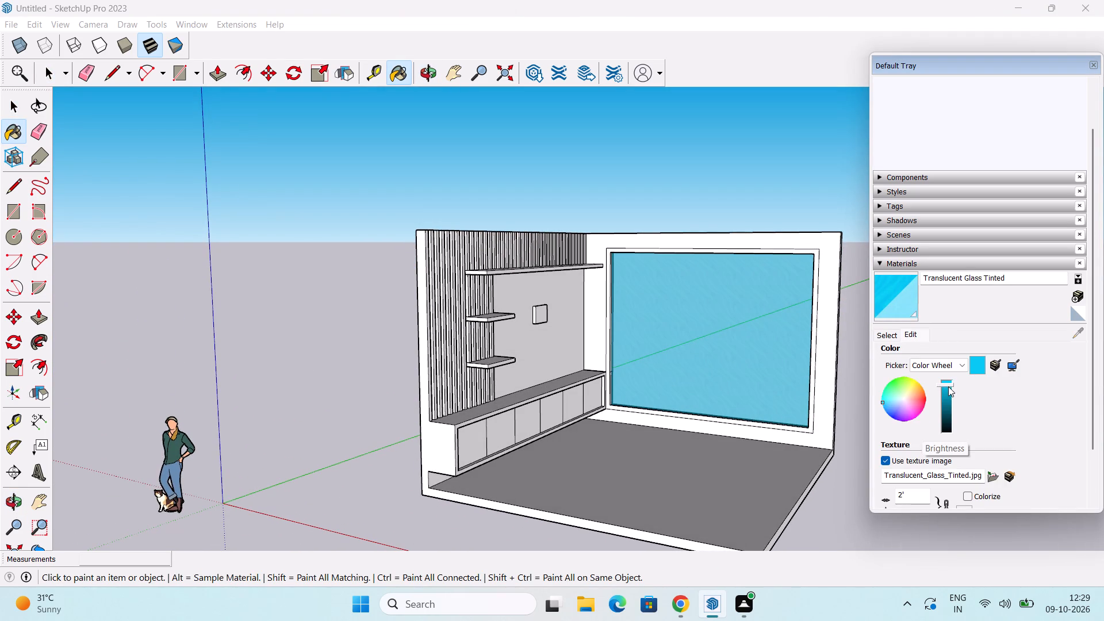
{"action": "scroll", "coordinate": [948, 386], "scroll_direction": "up", "scroll_amount": 16}
{"action": "scroll", "coordinate": [947, 379], "scroll_direction": "up", "scroll_amount": 15}
{"action": "middle_click_drag", "start_coordinate": [781, 342], "coordinate": [779, 292]}
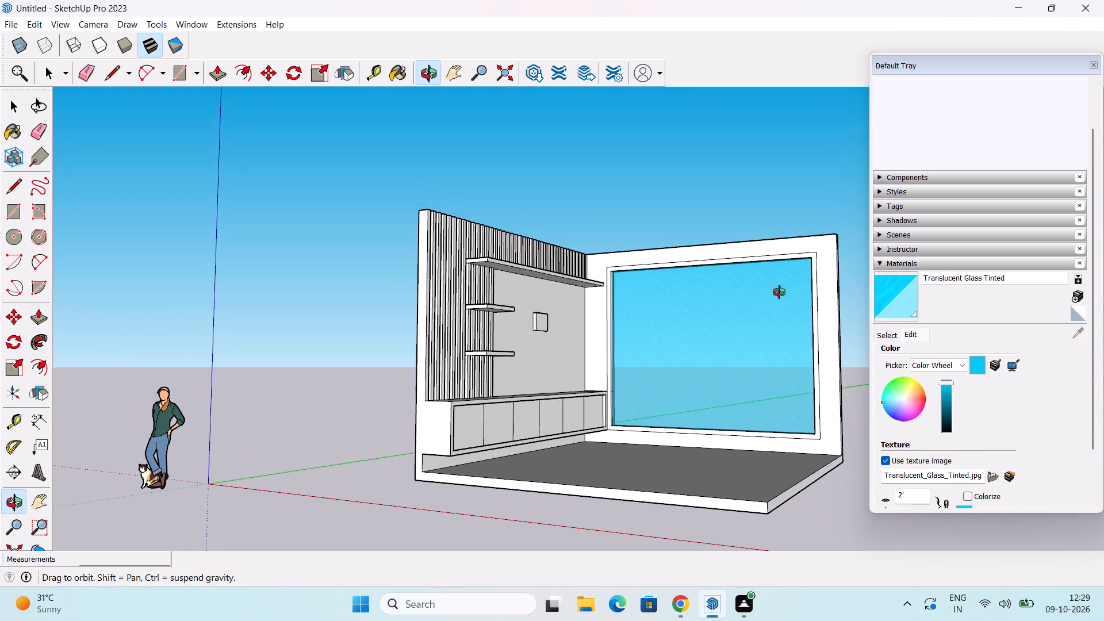
{"action": "middle_click_drag", "start_coordinate": [779, 292], "coordinate": [779, 293]}
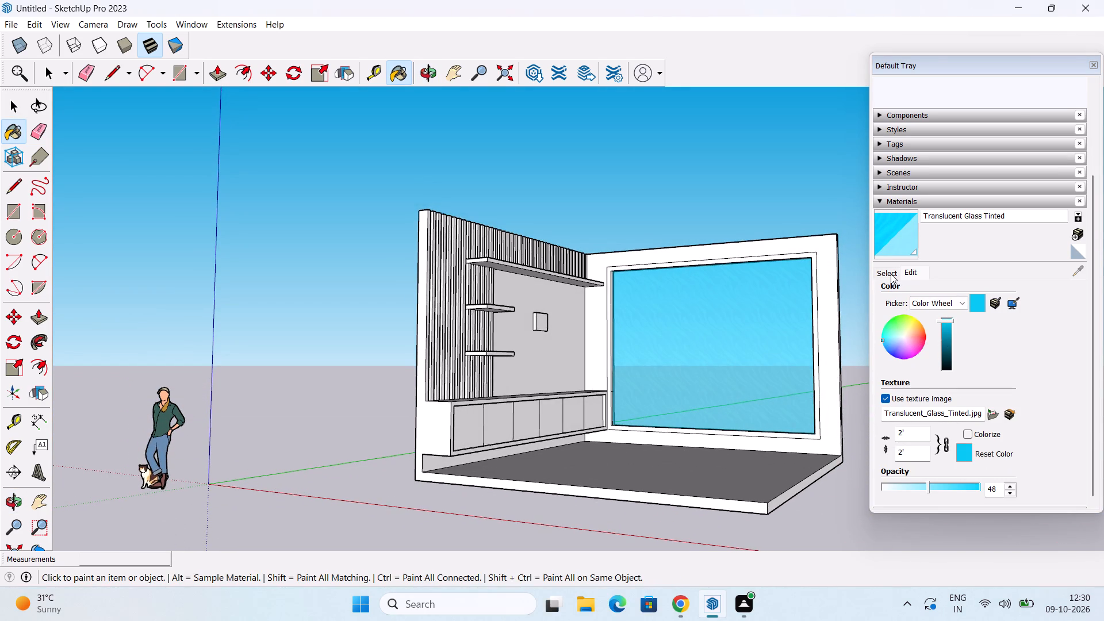
Switch the Translucent Glass Tinted material's color picker to HLS and raise its lightness to 95.
{"action": "left_click", "coordinate": [891, 274]}
{"action": "left_click", "coordinate": [914, 340]}
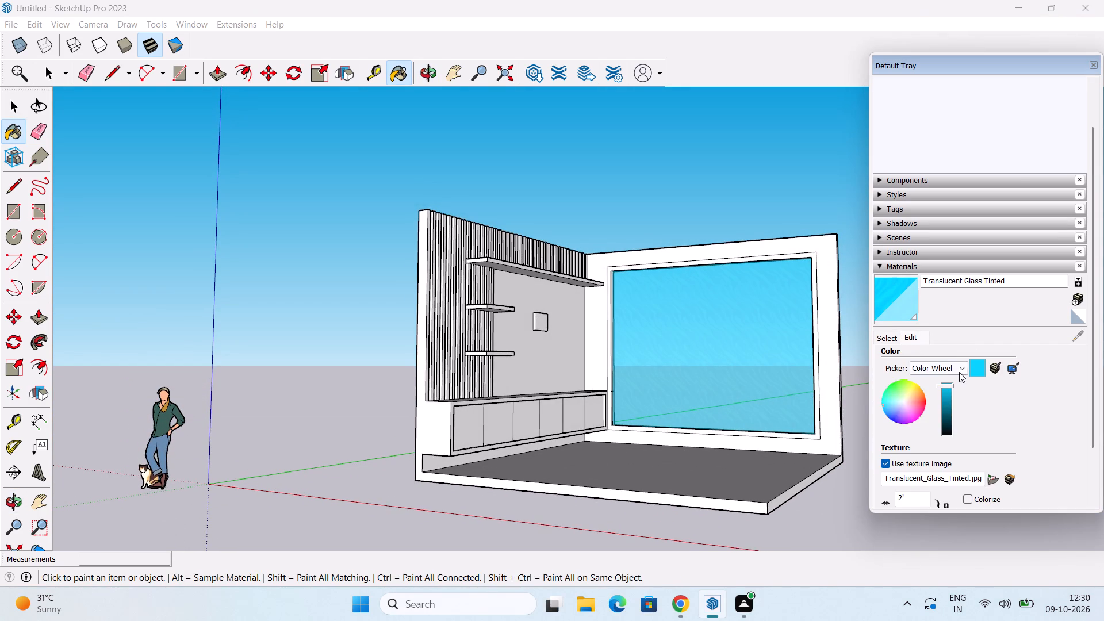
{"action": "left_click", "coordinate": [957, 371]}
{"action": "left_click", "coordinate": [945, 390]}
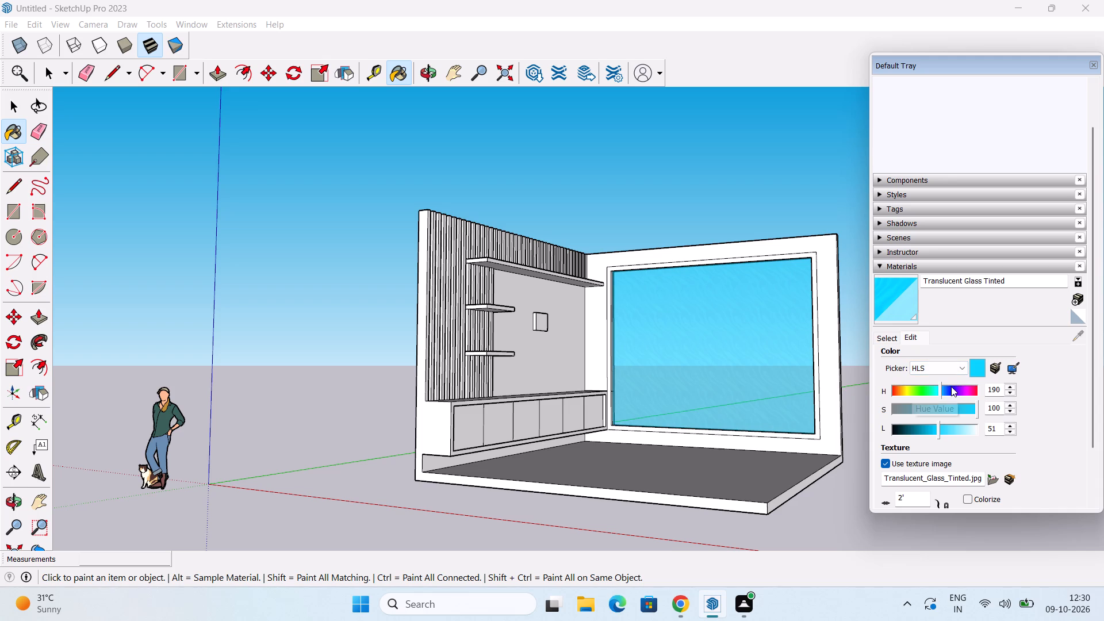
{"action": "scroll", "coordinate": [940, 428], "scroll_direction": "down", "scroll_amount": 1}
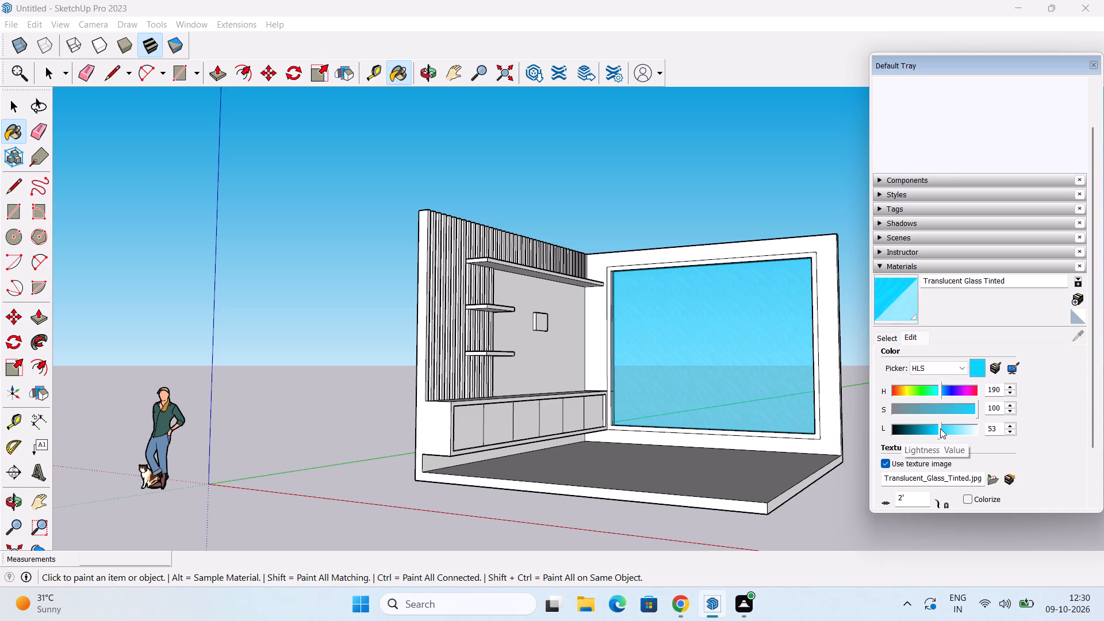
{"action": "scroll", "coordinate": [940, 428], "scroll_direction": "down", "scroll_amount": 13}
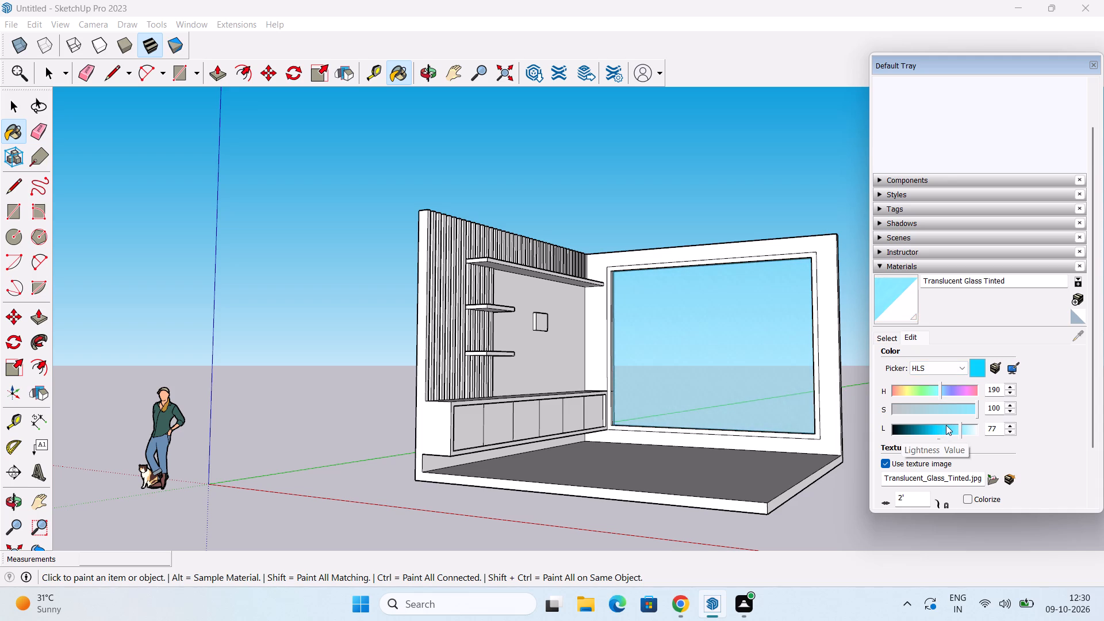
{"action": "scroll", "coordinate": [946, 425], "scroll_direction": "down", "scroll_amount": 8}
Examine the lightened window glass against the room from several angles, inside and below the floor level.
{"action": "middle_click_drag", "start_coordinate": [709, 369], "coordinate": [689, 388]}
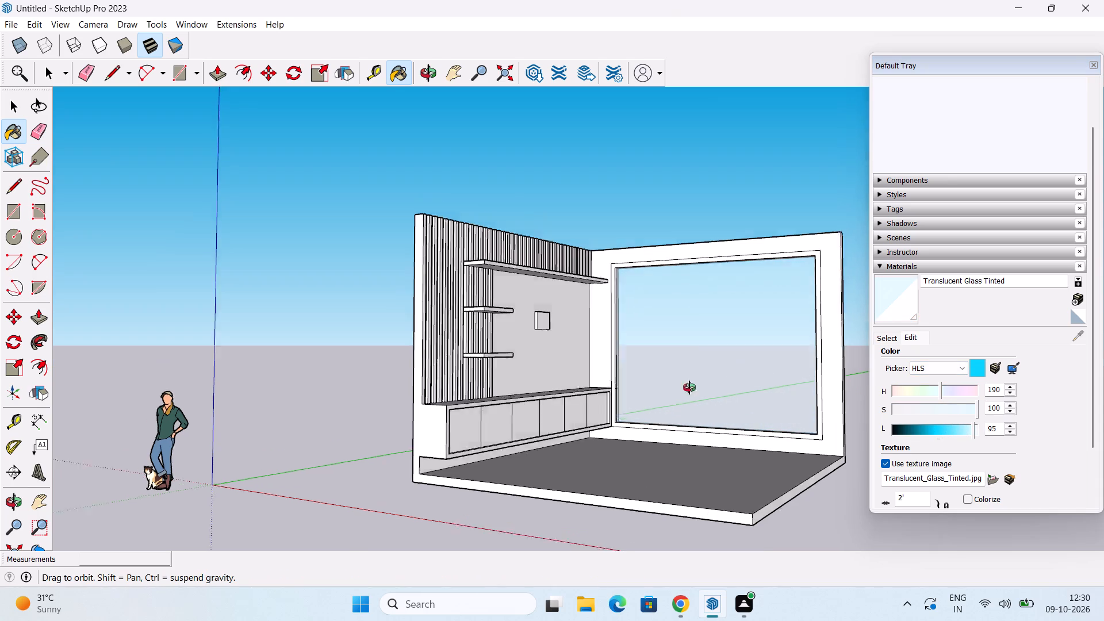
{"action": "middle_click_drag", "start_coordinate": [689, 388], "coordinate": [804, 325]}
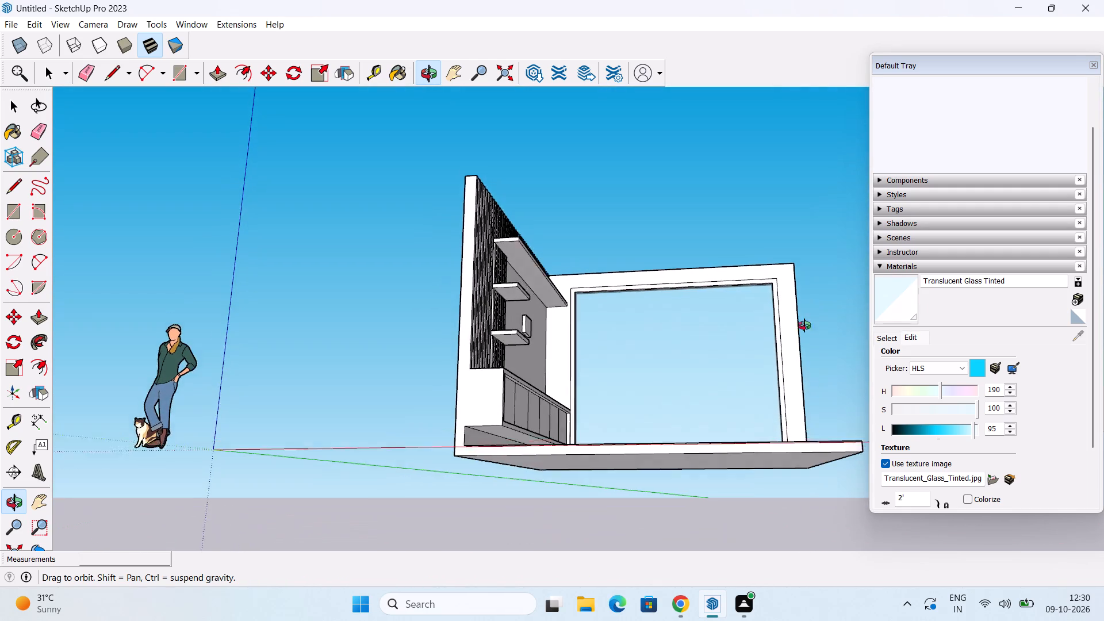
{"action": "middle_click_drag", "start_coordinate": [804, 325], "coordinate": [759, 505]}
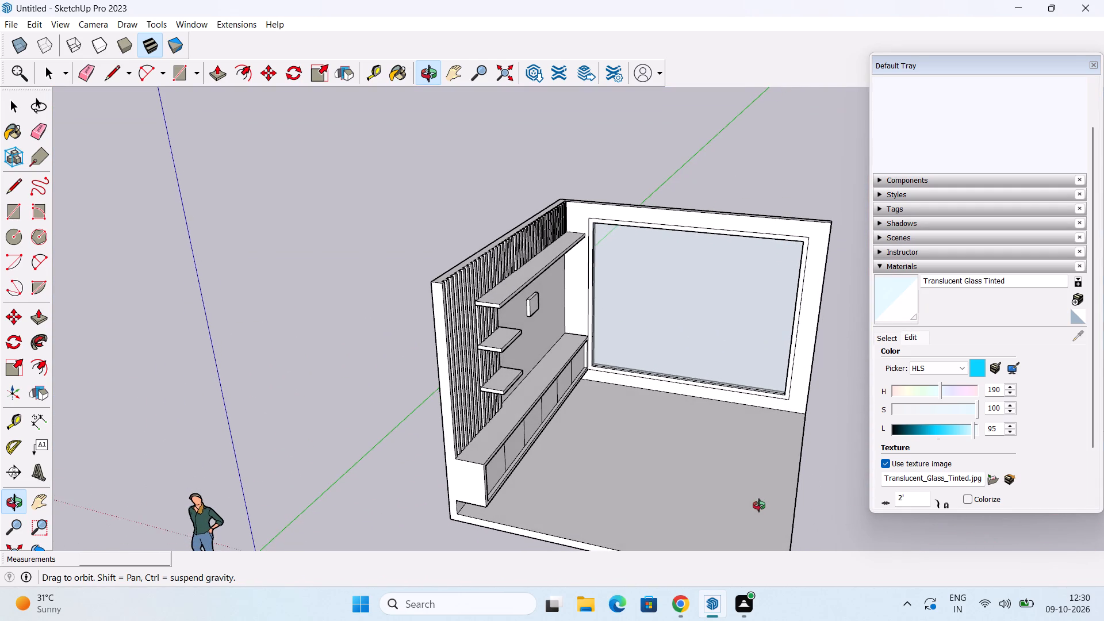
{"action": "middle_click_drag", "start_coordinate": [759, 505], "coordinate": [761, 490]}
{"action": "scroll", "coordinate": [792, 415], "scroll_direction": "down", "scroll_amount": 2}
{"action": "middle_click_drag", "start_coordinate": [808, 407], "coordinate": [714, 398]}
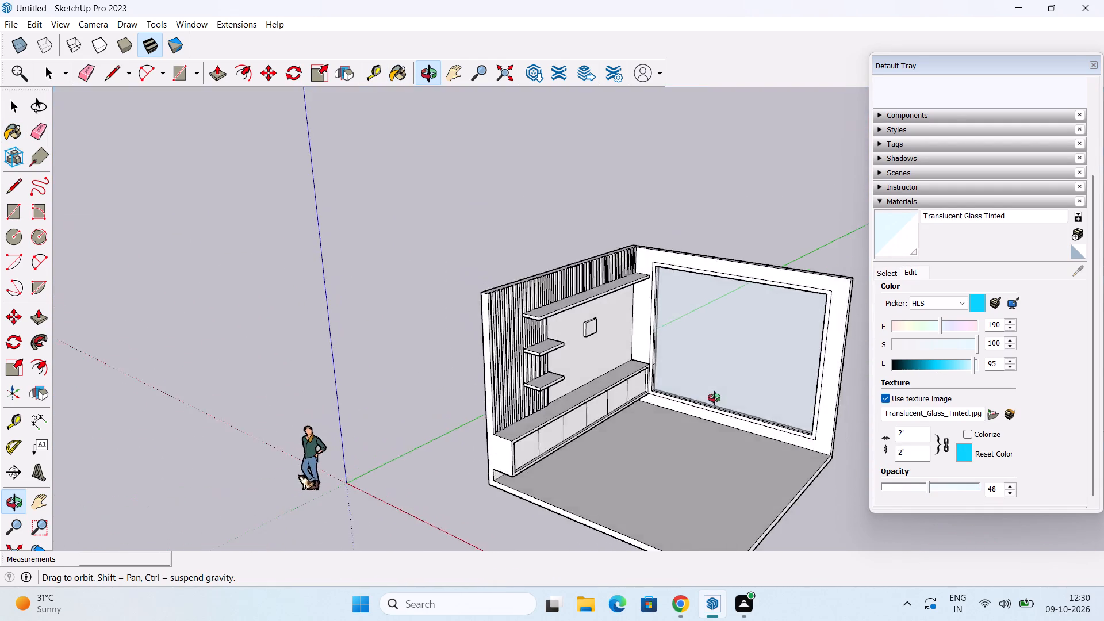
{"action": "middle_click_drag", "start_coordinate": [714, 398], "coordinate": [773, 283]}
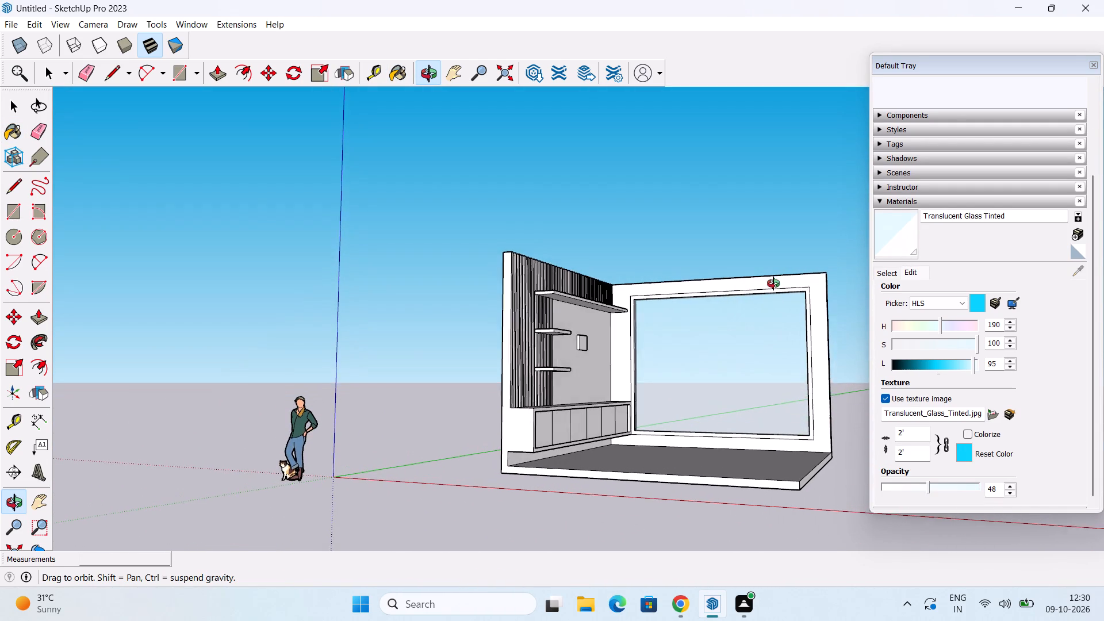
{"action": "middle_click_drag", "start_coordinate": [773, 283], "coordinate": [773, 284]}
{"action": "scroll", "coordinate": [745, 354], "scroll_direction": "up", "scroll_amount": 2}
{"action": "middle_click_drag", "start_coordinate": [745, 354], "coordinate": [738, 357]}
{"action": "middle_click_drag", "start_coordinate": [774, 349], "coordinate": [710, 366]}
{"action": "key", "text": "space"}
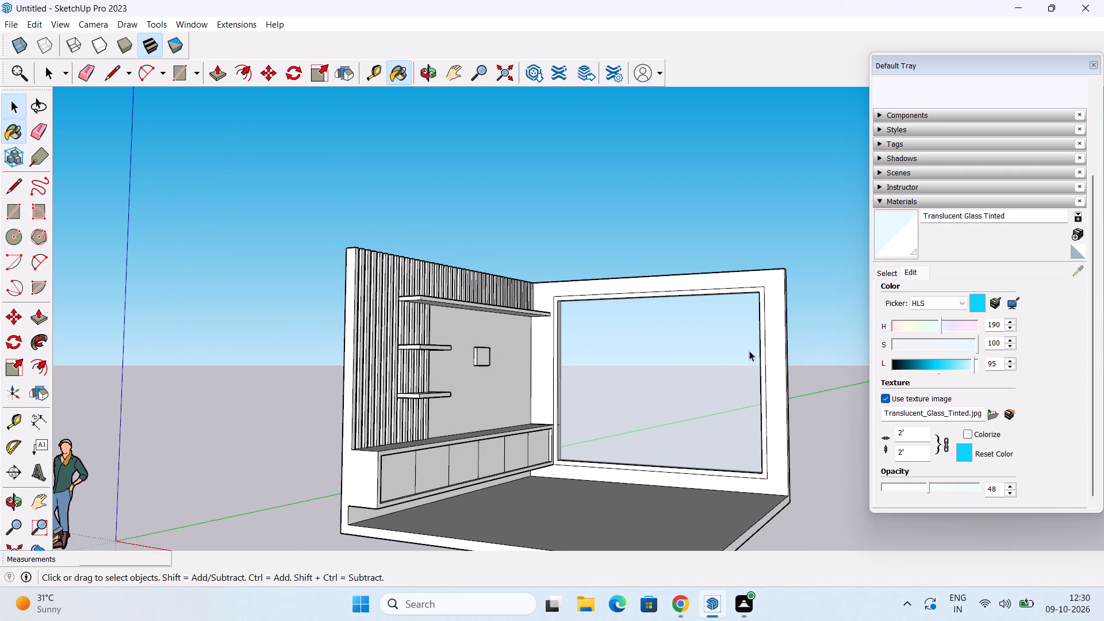
{"action": "scroll", "coordinate": [751, 351], "scroll_direction": "down", "scroll_amount": 2}
{"action": "middle_click_drag", "start_coordinate": [629, 365], "coordinate": [687, 448]}
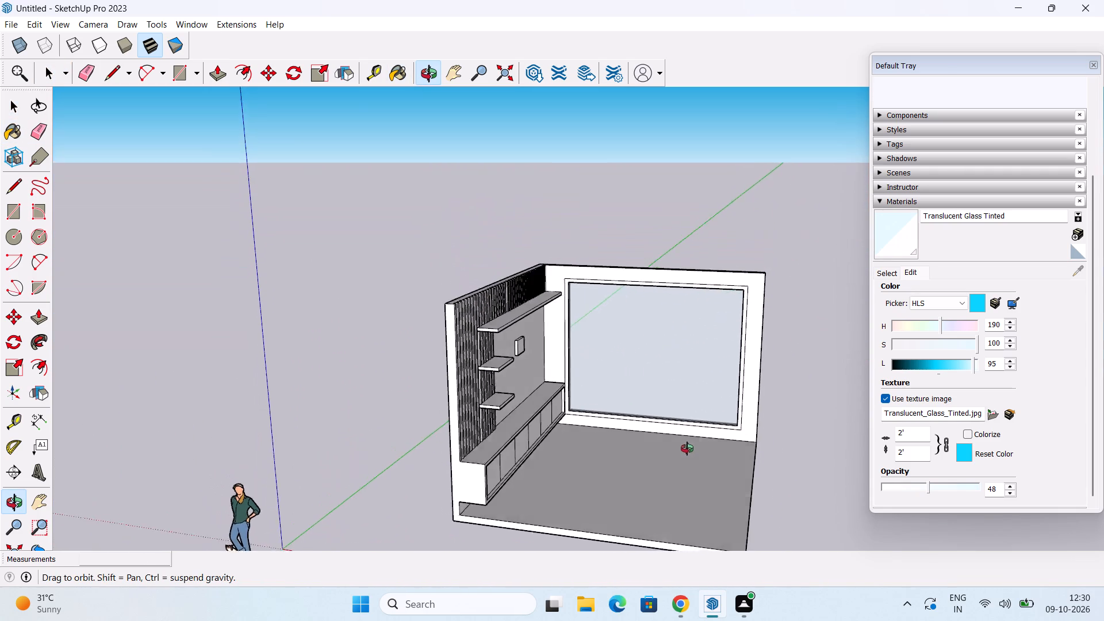
{"action": "middle_click_drag", "start_coordinate": [687, 448], "coordinate": [695, 420]}
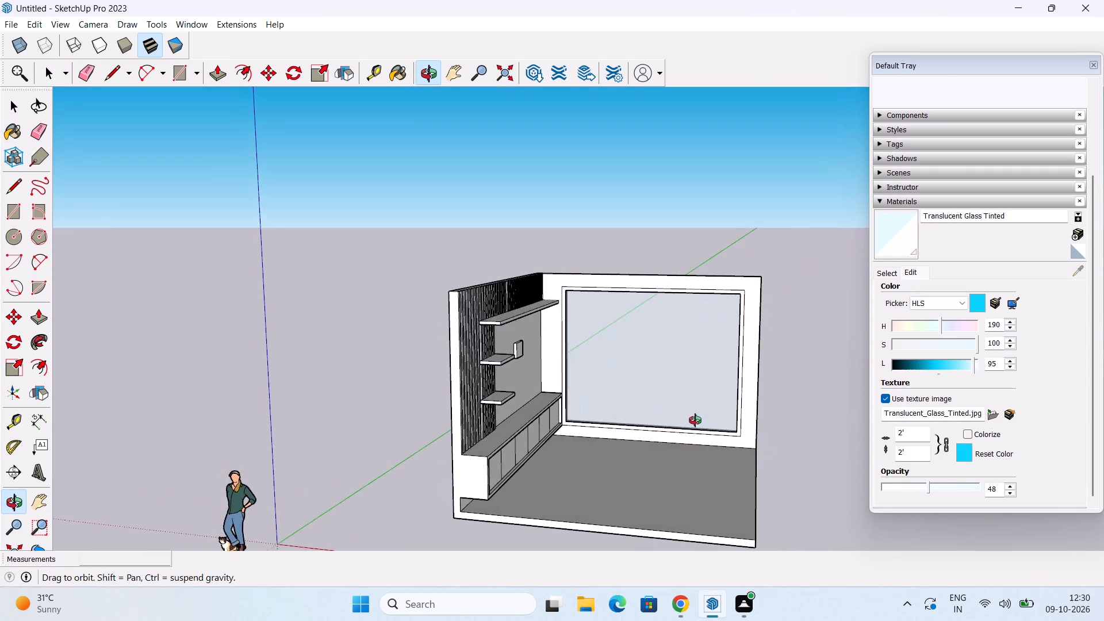
{"action": "middle_click_drag", "start_coordinate": [695, 420], "coordinate": [723, 431]}
Push the window-facing side faces of the six wall strips between the top and middle shelves inward by about 7/16".
{"action": "scroll", "coordinate": [496, 375], "scroll_direction": "up", "scroll_amount": 6}
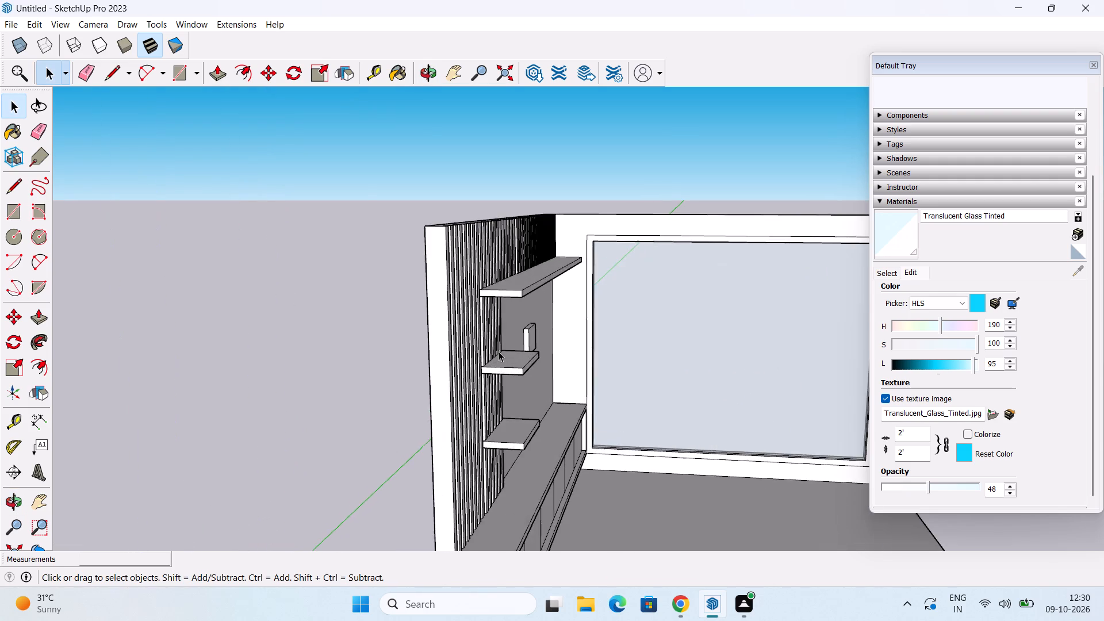
{"action": "scroll", "coordinate": [499, 351], "scroll_direction": "up", "scroll_amount": 10}
{"action": "middle_click_drag", "start_coordinate": [471, 347], "coordinate": [499, 389]}
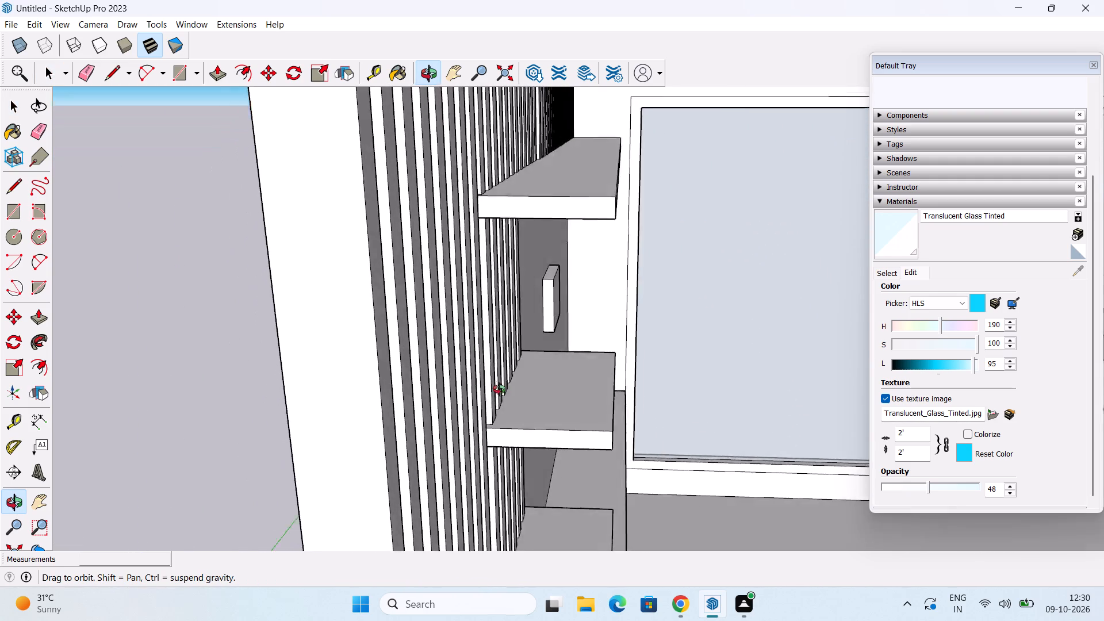
{"action": "middle_click_drag", "start_coordinate": [499, 389], "coordinate": [528, 379]}
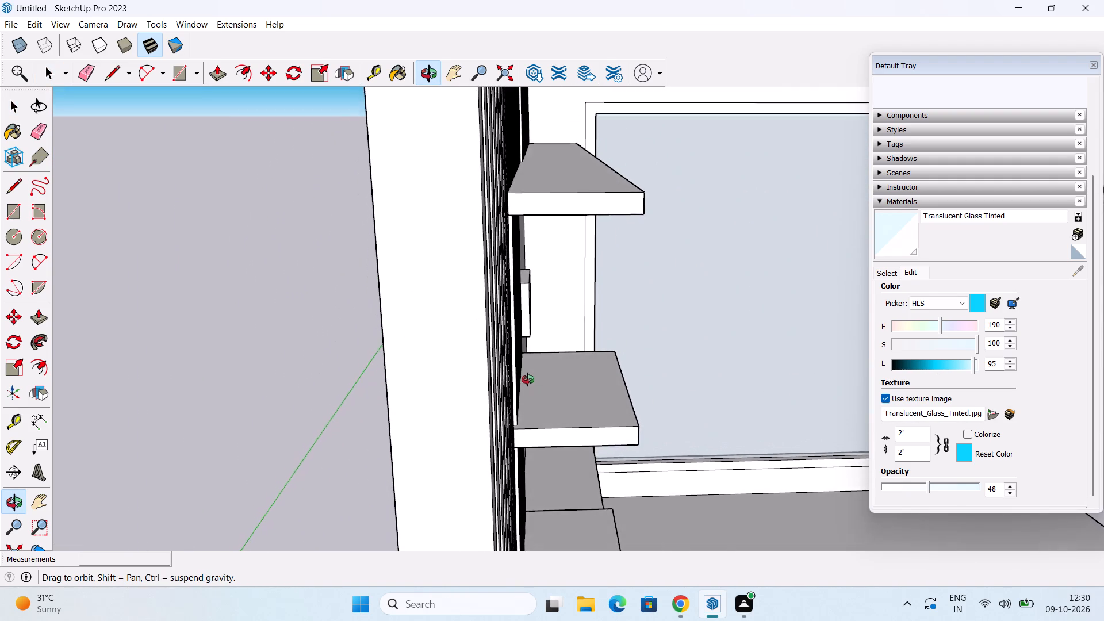
{"action": "middle_click_drag", "start_coordinate": [528, 379], "coordinate": [474, 387]}
{"action": "scroll", "coordinate": [495, 377], "scroll_direction": "up", "scroll_amount": 1}
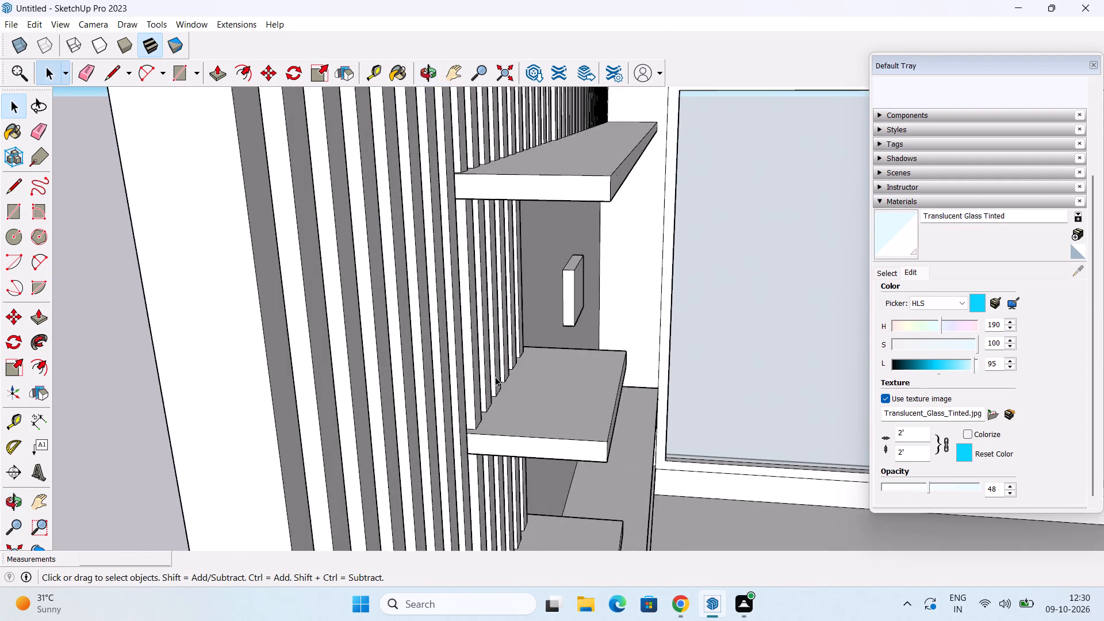
{"action": "scroll", "coordinate": [495, 377], "scroll_direction": "up", "scroll_amount": 4}
{"action": "middle_click_drag", "start_coordinate": [494, 371], "coordinate": [455, 369]}
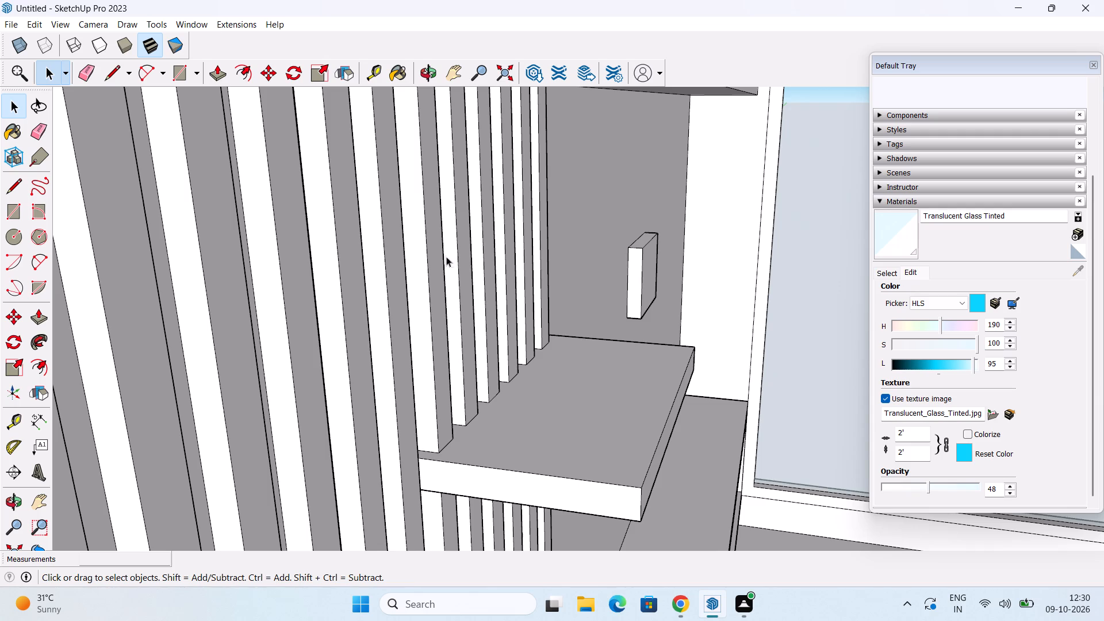
{"action": "key", "text": "p"}
{"action": "left_click", "coordinate": [435, 366]}
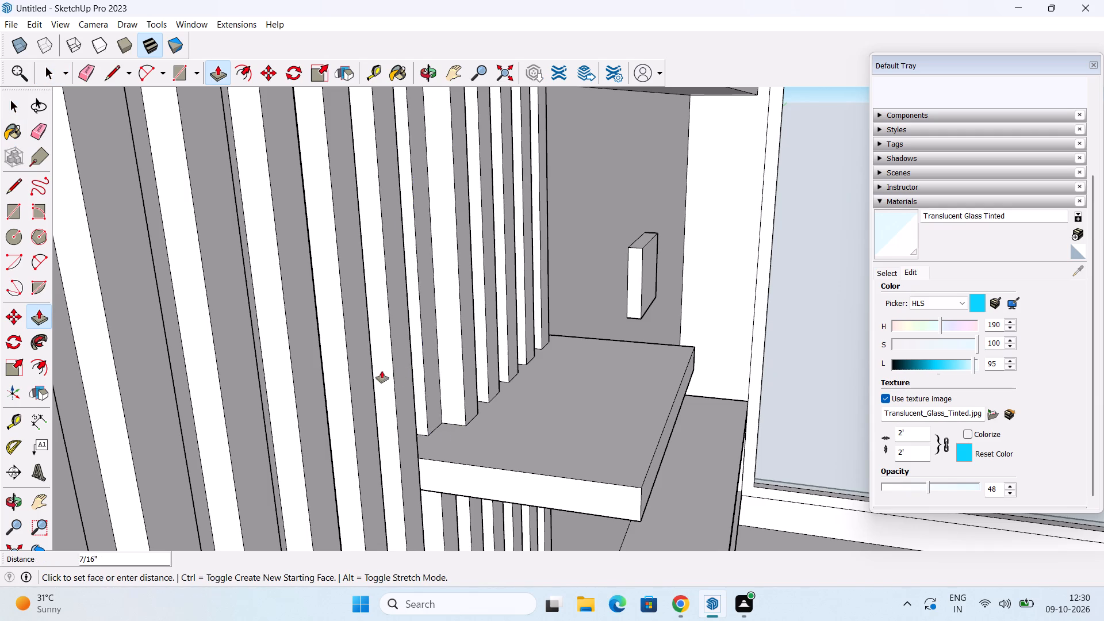
{"action": "left_click", "coordinate": [390, 371]}
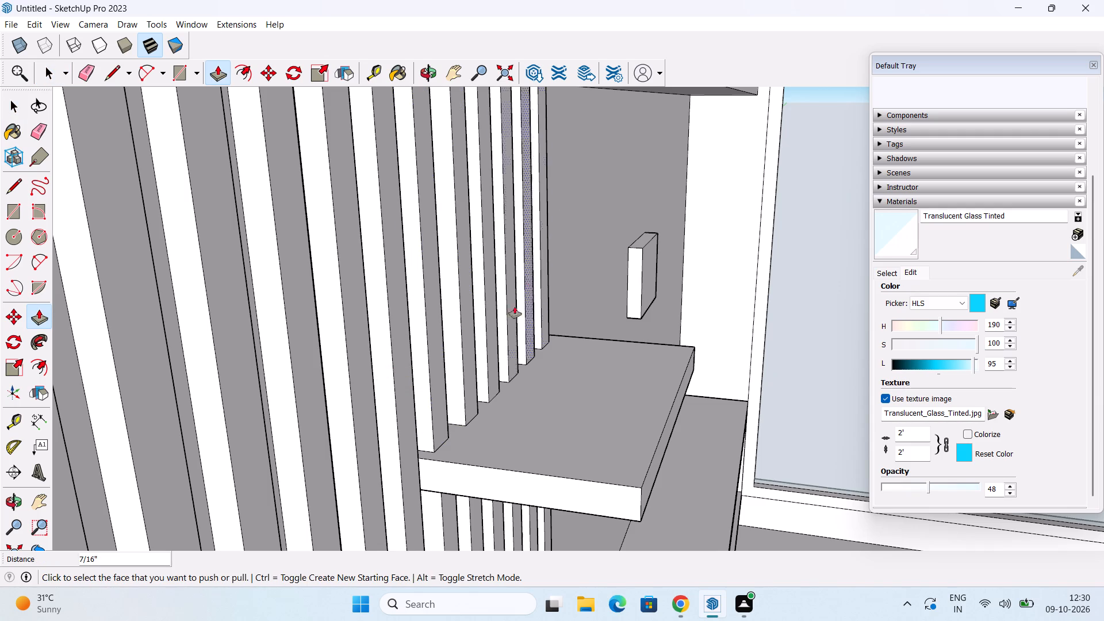
{"action": "middle_click_drag", "start_coordinate": [493, 346], "coordinate": [461, 440]}
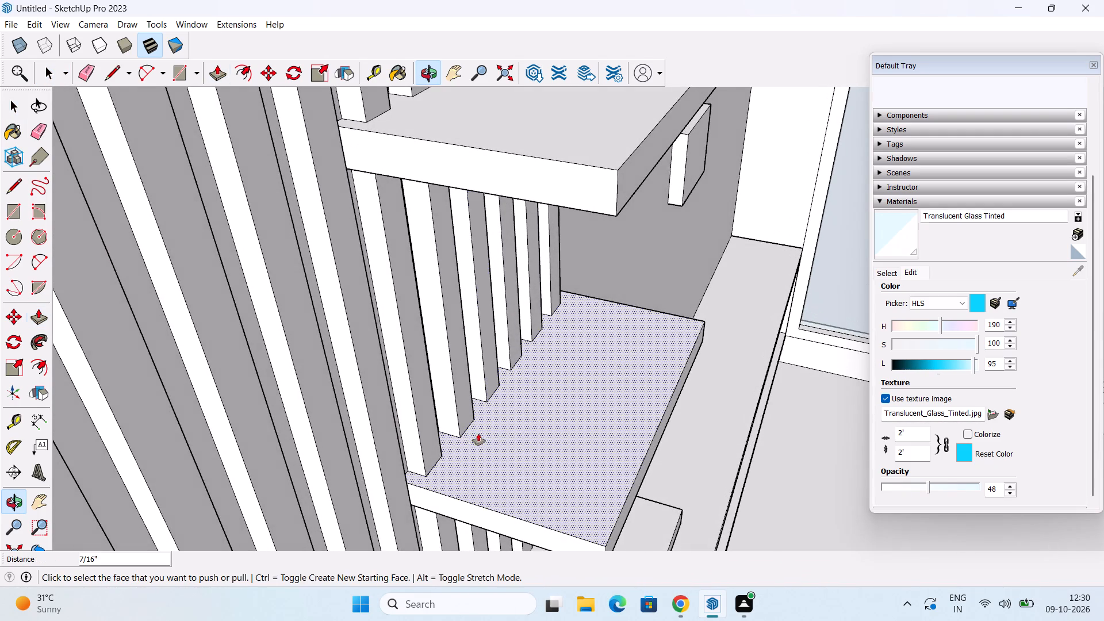
{"action": "double_click", "coordinate": [466, 413]}
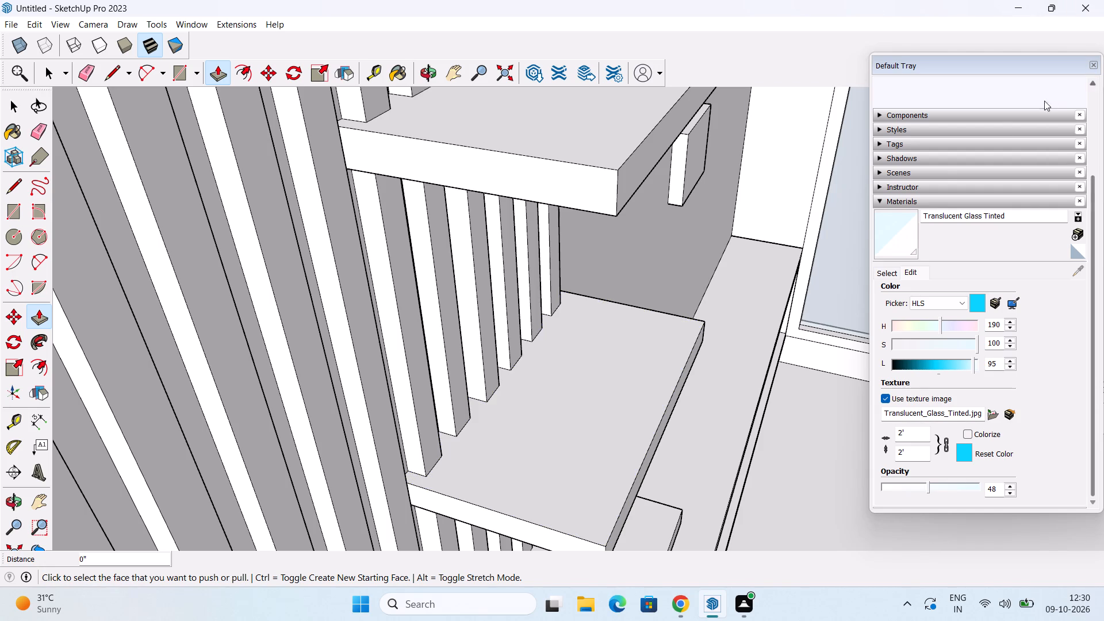
{"action": "double_click", "coordinate": [487, 346]}
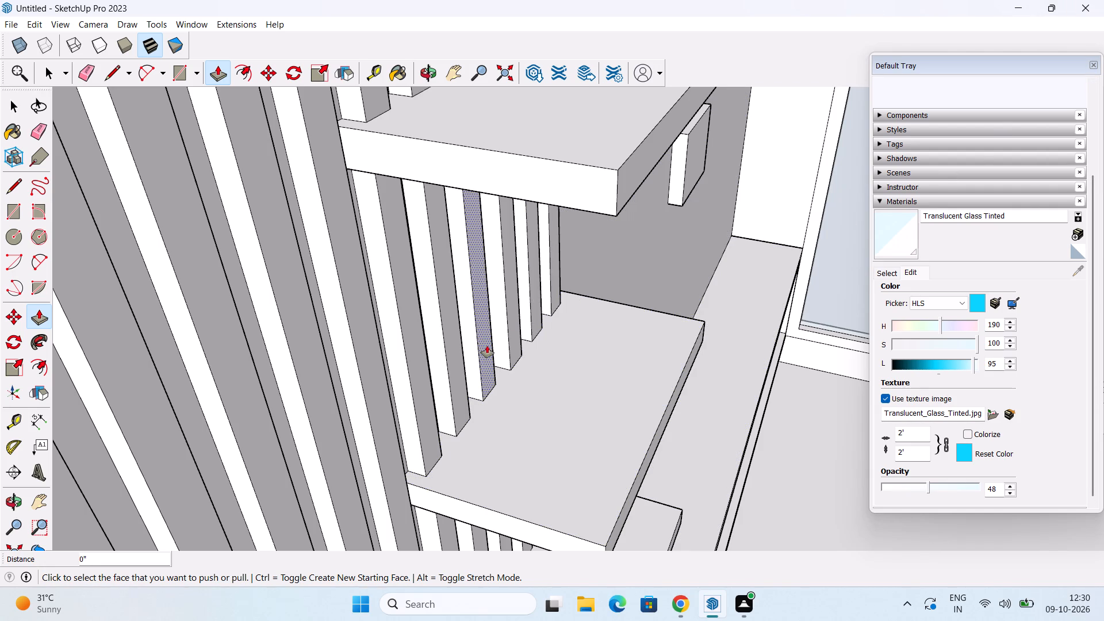
{"action": "double_click", "coordinate": [519, 336]}
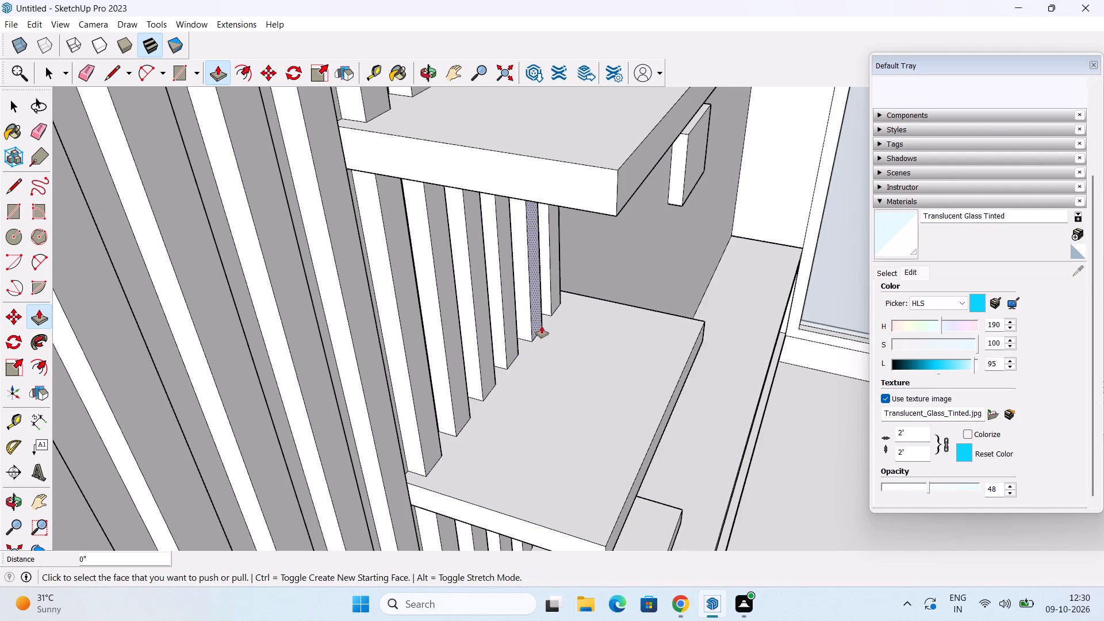
{"action": "double_click", "coordinate": [539, 316]}
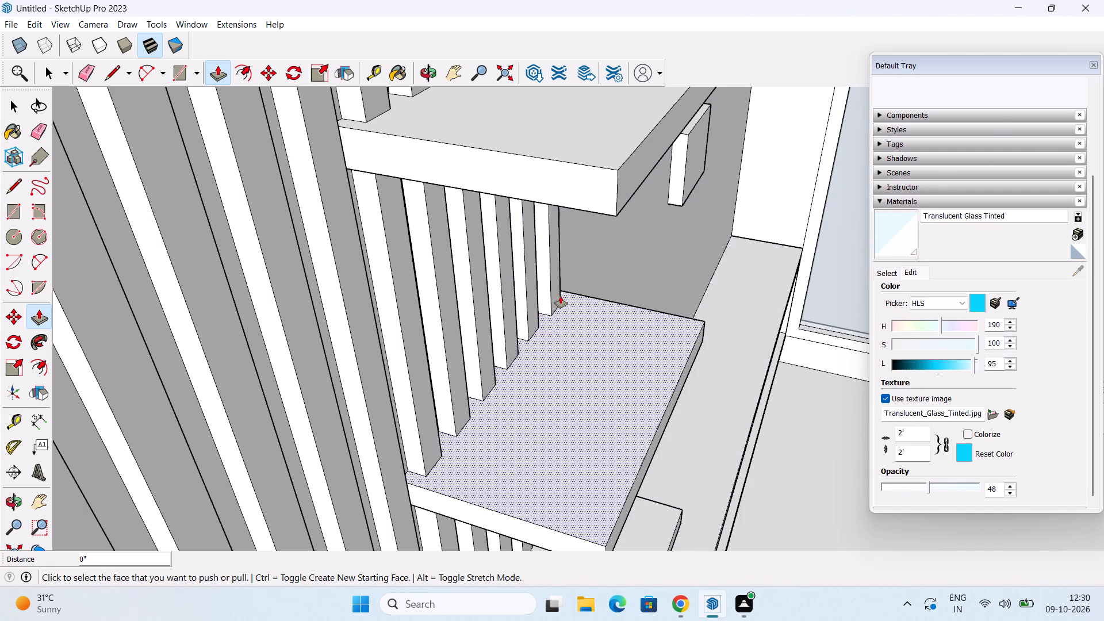
{"action": "double_click", "coordinate": [557, 294]}
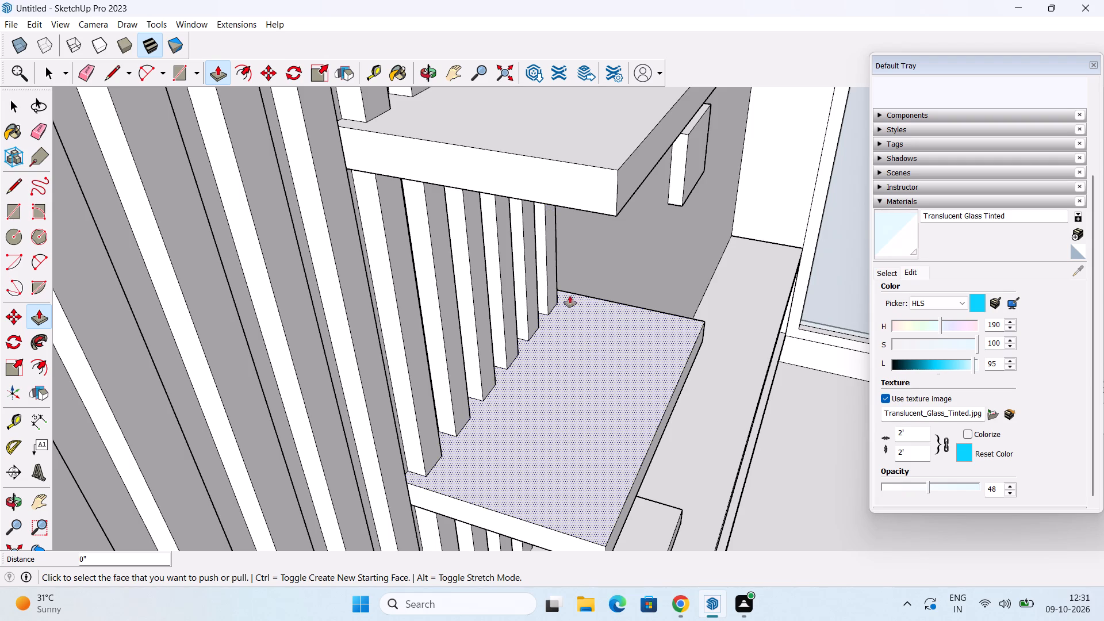
Repeat the same push on the window-facing side faces of the six wall strips between the middle and lowest shelves.
{"action": "middle_click_drag", "start_coordinate": [604, 368], "coordinate": [634, 237]}
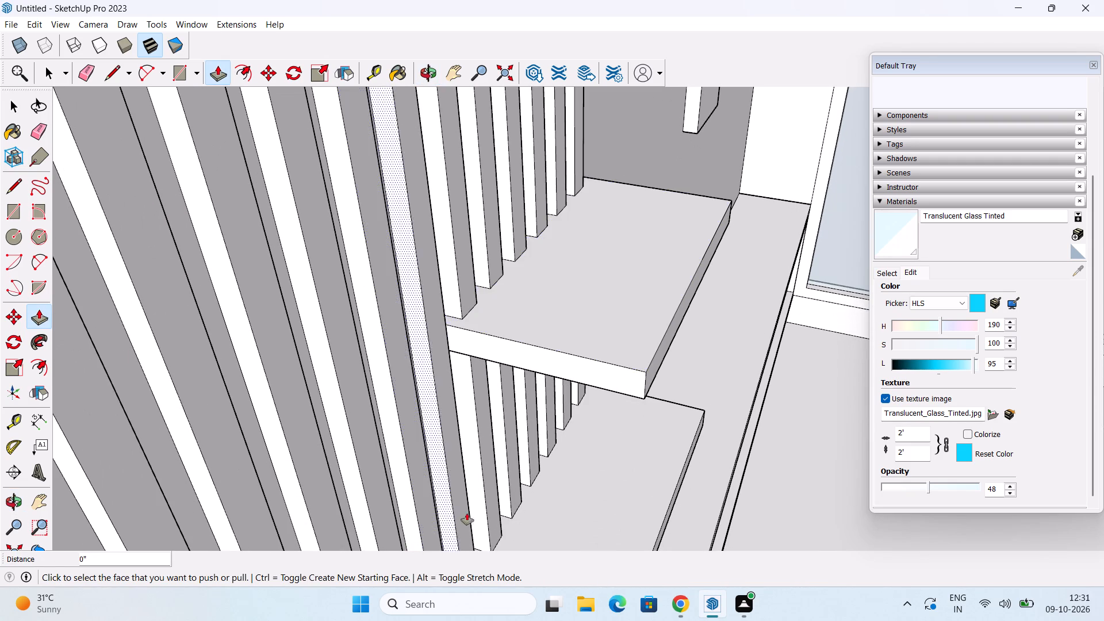
{"action": "middle_click_drag", "start_coordinate": [492, 497], "coordinate": [579, 380]}
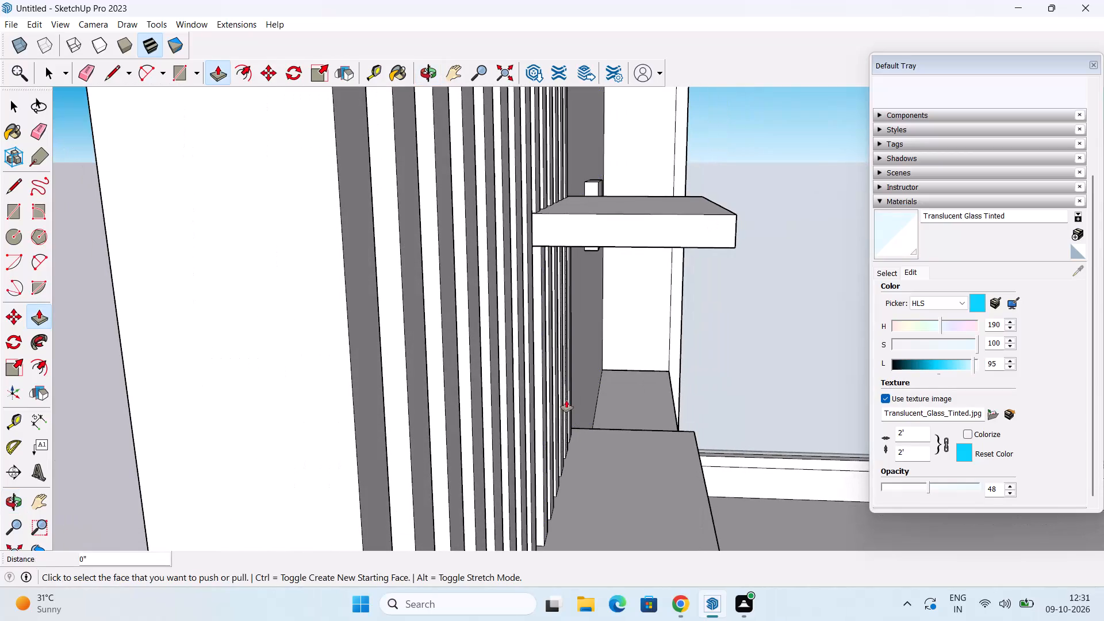
{"action": "middle_click_drag", "start_coordinate": [566, 400], "coordinate": [469, 412]}
{"action": "scroll", "coordinate": [480, 415], "scroll_direction": "up", "scroll_amount": 5}
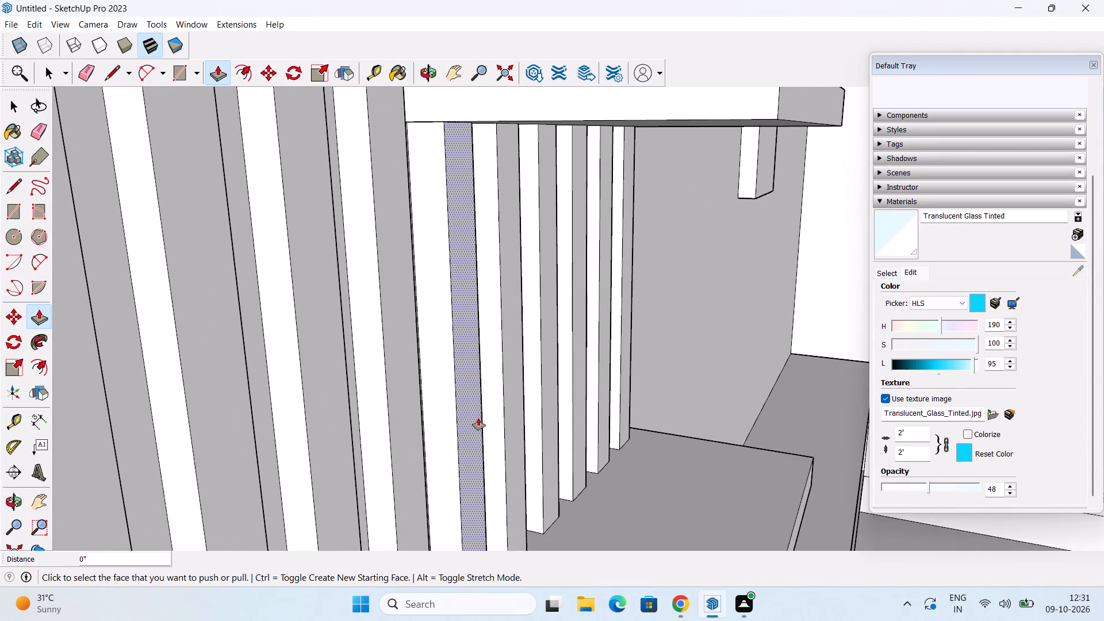
{"action": "double_click", "coordinate": [471, 418]}
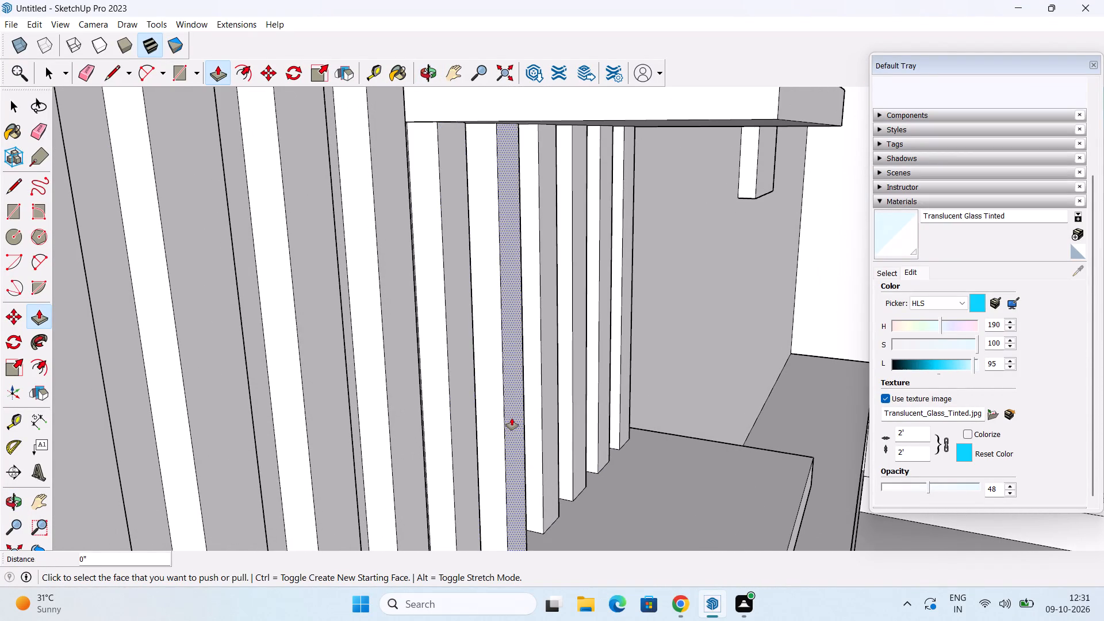
{"action": "left_click", "coordinate": [512, 418]}
{"action": "double_click", "coordinate": [512, 418]}
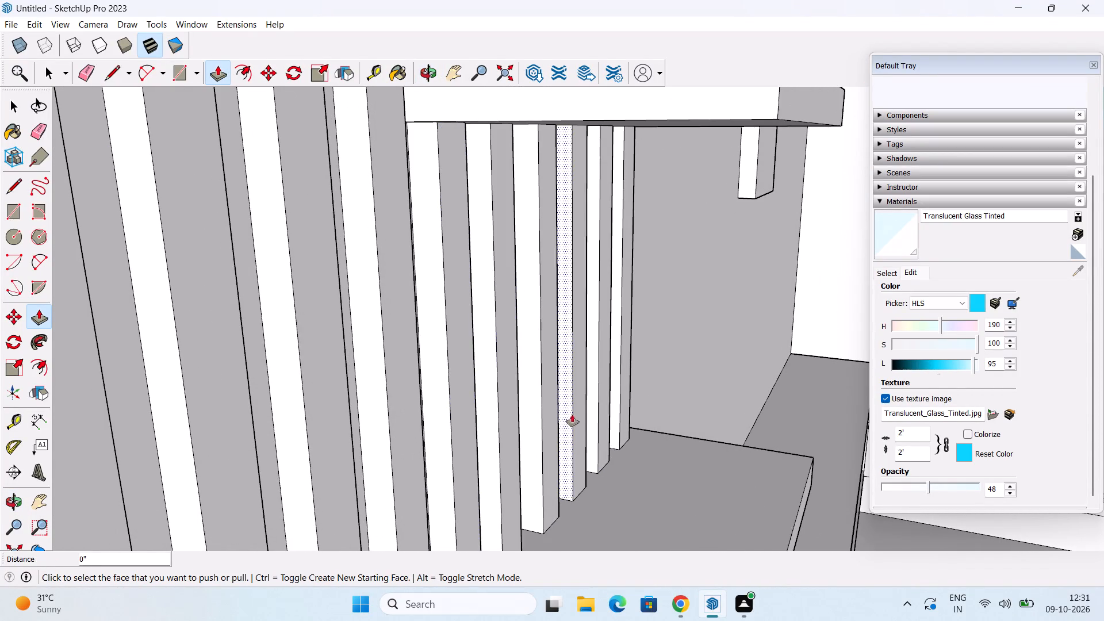
{"action": "double_click", "coordinate": [550, 414]}
{"action": "double_click", "coordinate": [581, 413]}
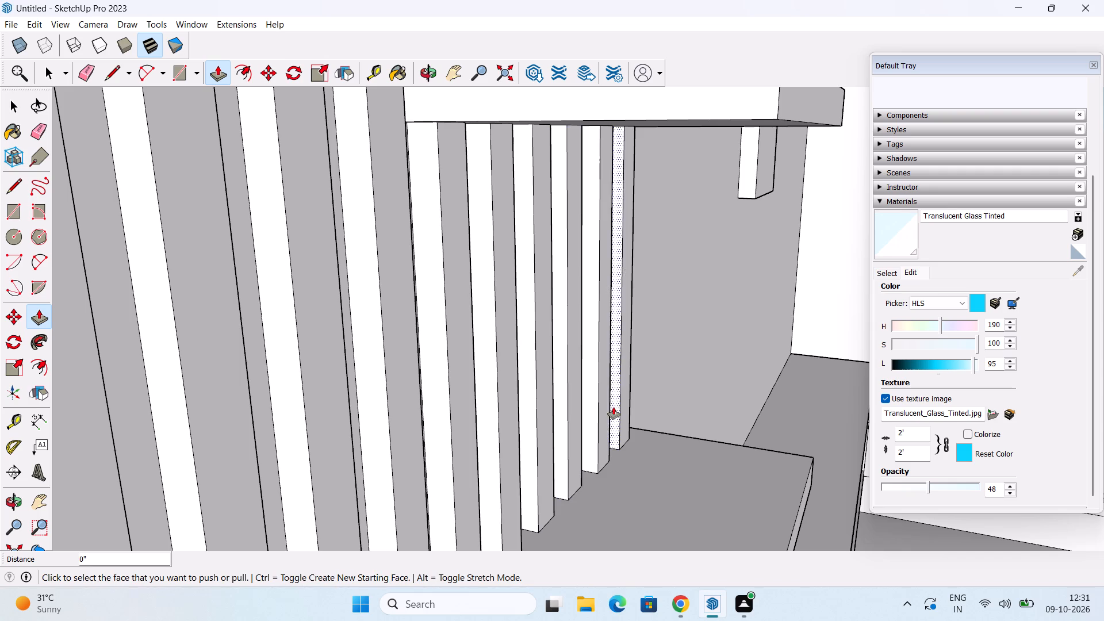
{"action": "double_click", "coordinate": [603, 412]}
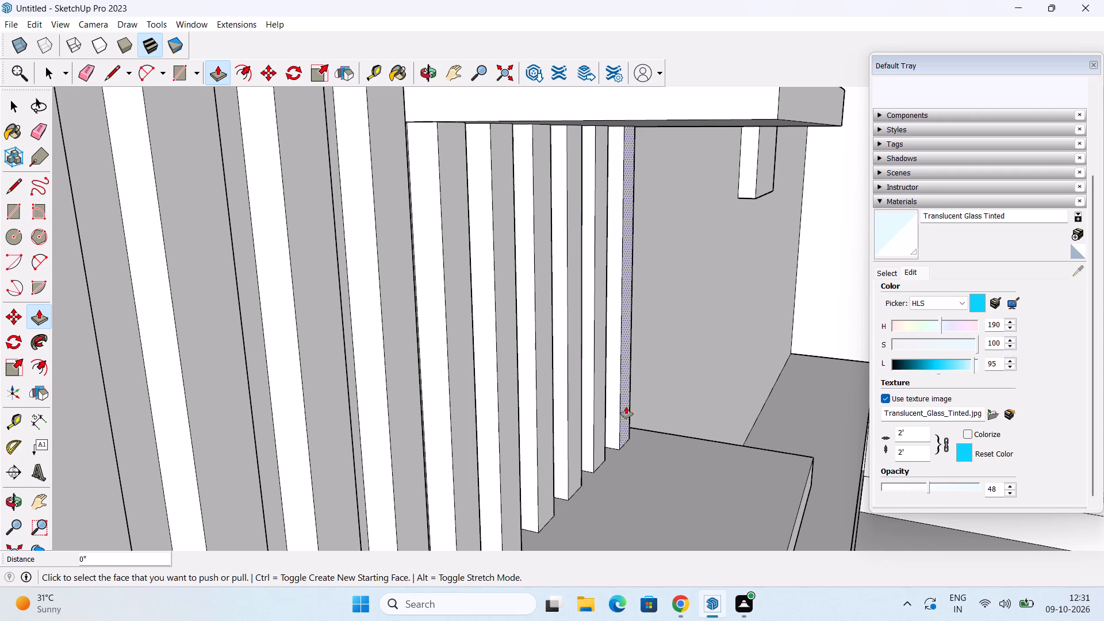
{"action": "double_click", "coordinate": [623, 408]}
Repeat the same inward Push/Pull on the front faces of the six wall strips between the lowest shelf and the cabinet.
{"action": "scroll", "coordinate": [626, 407], "scroll_direction": "down", "scroll_amount": 3}
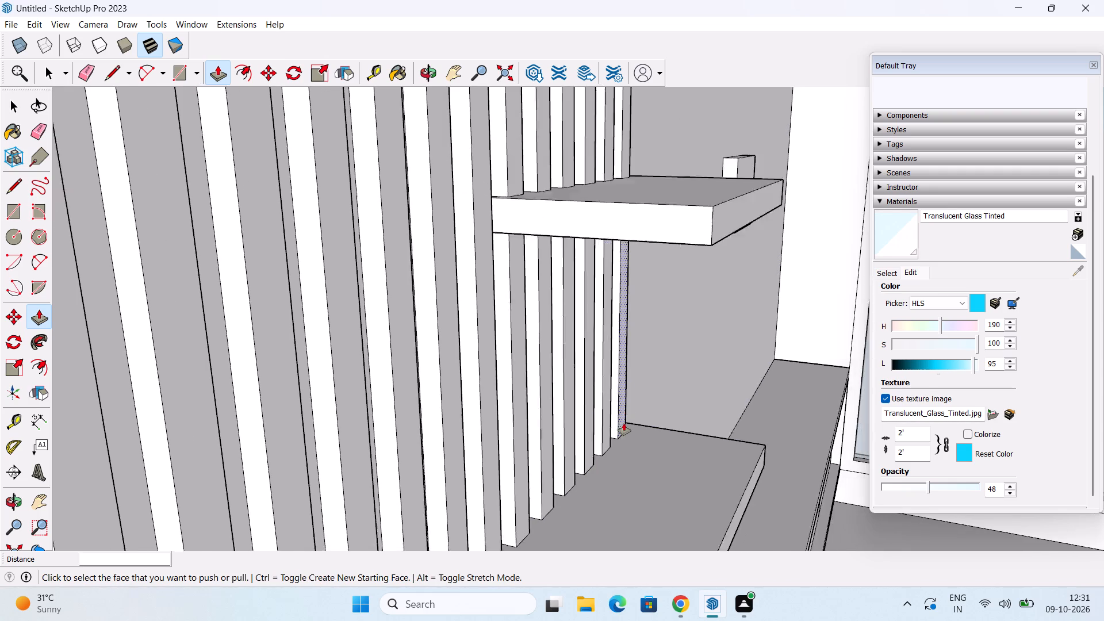
{"action": "scroll", "coordinate": [624, 423], "scroll_direction": "down", "scroll_amount": 1}
{"action": "middle_click_drag", "start_coordinate": [622, 420], "coordinate": [654, 285], "text": "shift"}
{"action": "middle_click_drag", "start_coordinate": [666, 417], "coordinate": [677, 337]}
{"action": "middle_click_drag", "start_coordinate": [669, 373], "coordinate": [764, 402]}
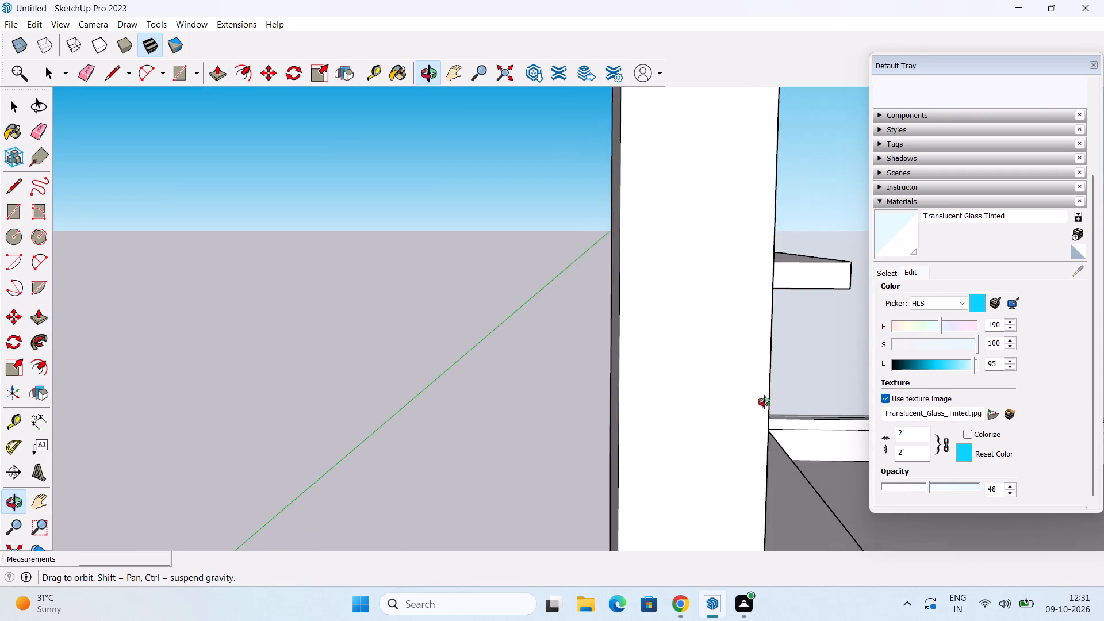
{"action": "middle_click_drag", "start_coordinate": [764, 402], "coordinate": [632, 405]}
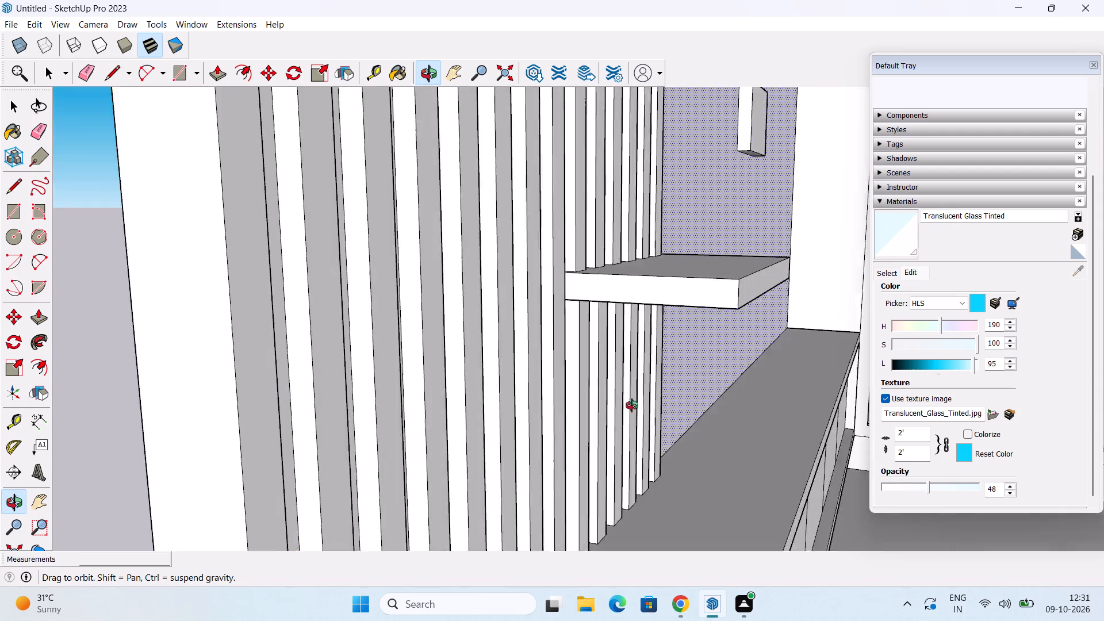
{"action": "middle_click_drag", "start_coordinate": [632, 405], "coordinate": [649, 408]}
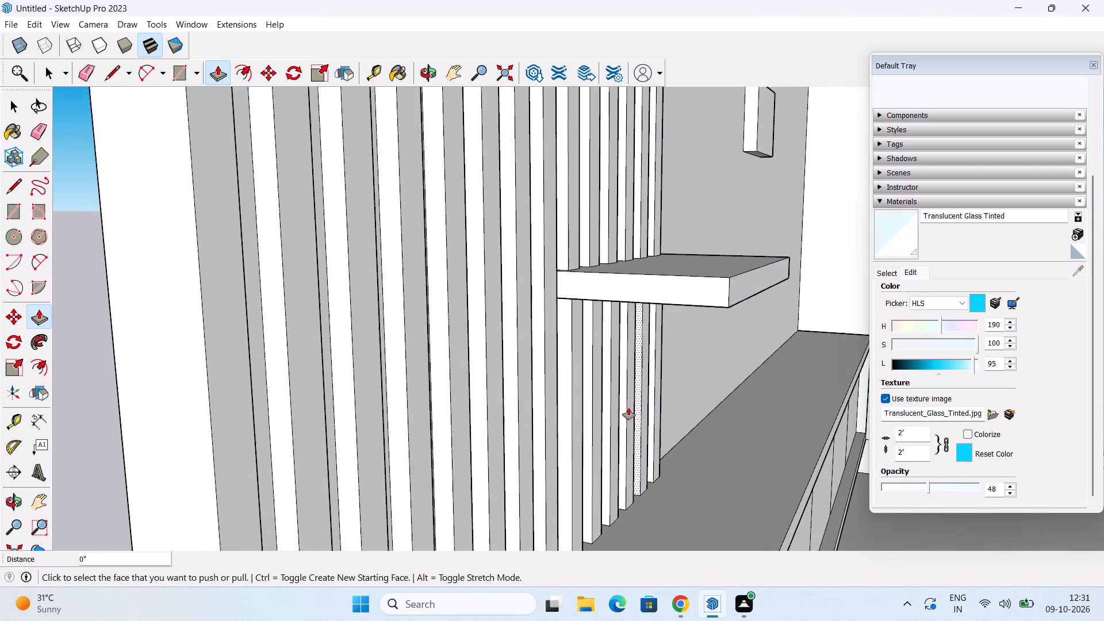
{"action": "scroll", "coordinate": [613, 408], "scroll_direction": "up", "scroll_amount": 2}
{"action": "double_click", "coordinate": [568, 363]}
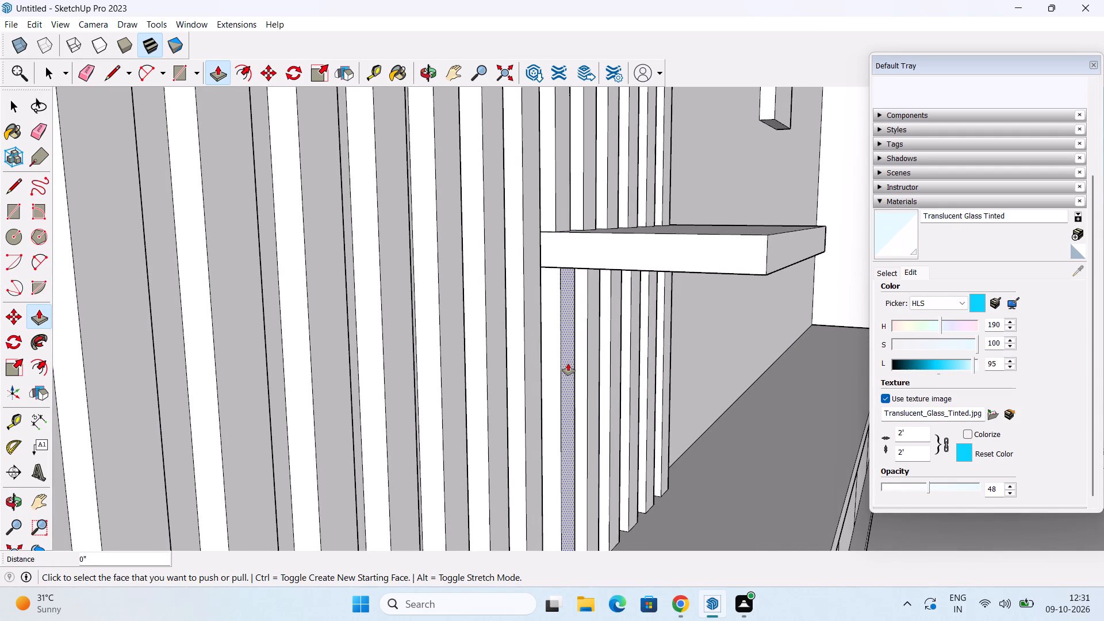
{"action": "double_click", "coordinate": [594, 367]}
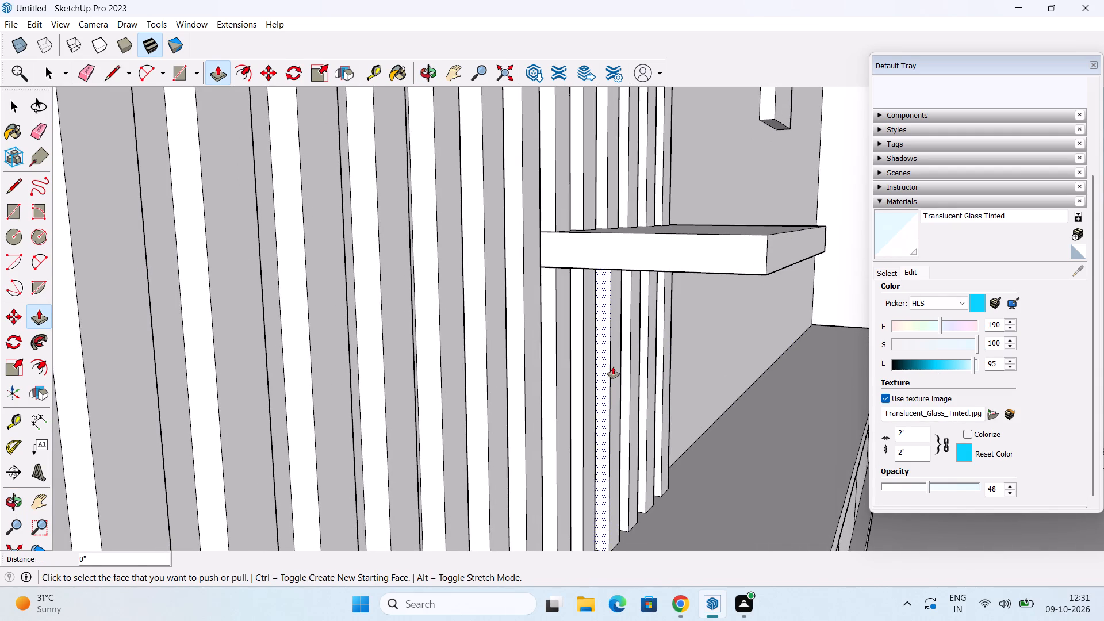
{"action": "double_click", "coordinate": [614, 370]}
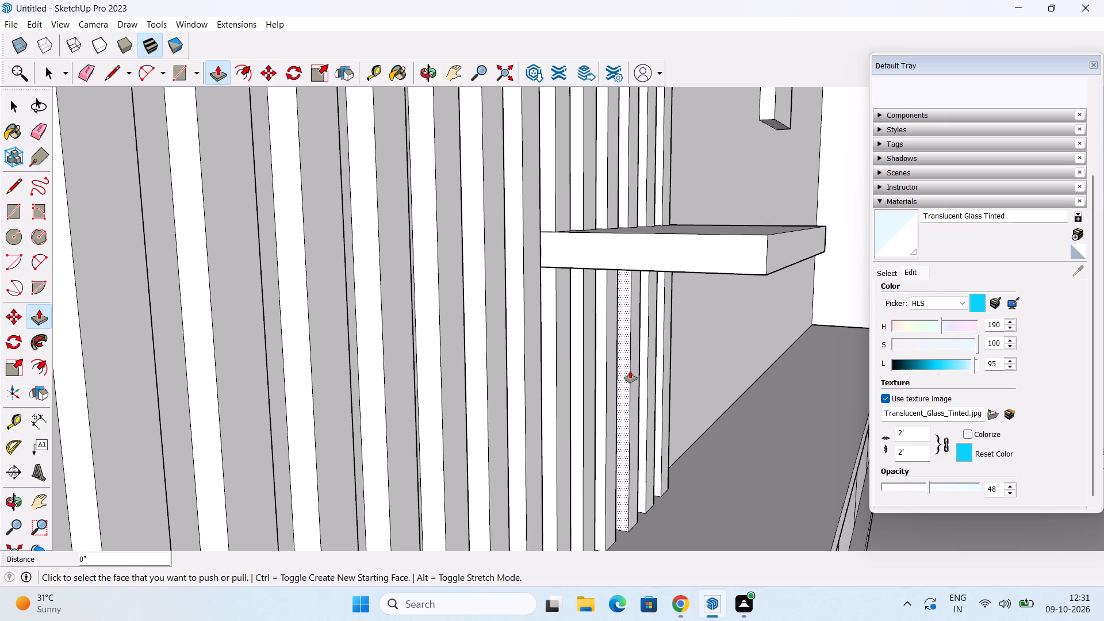
{"action": "double_click", "coordinate": [638, 374]}
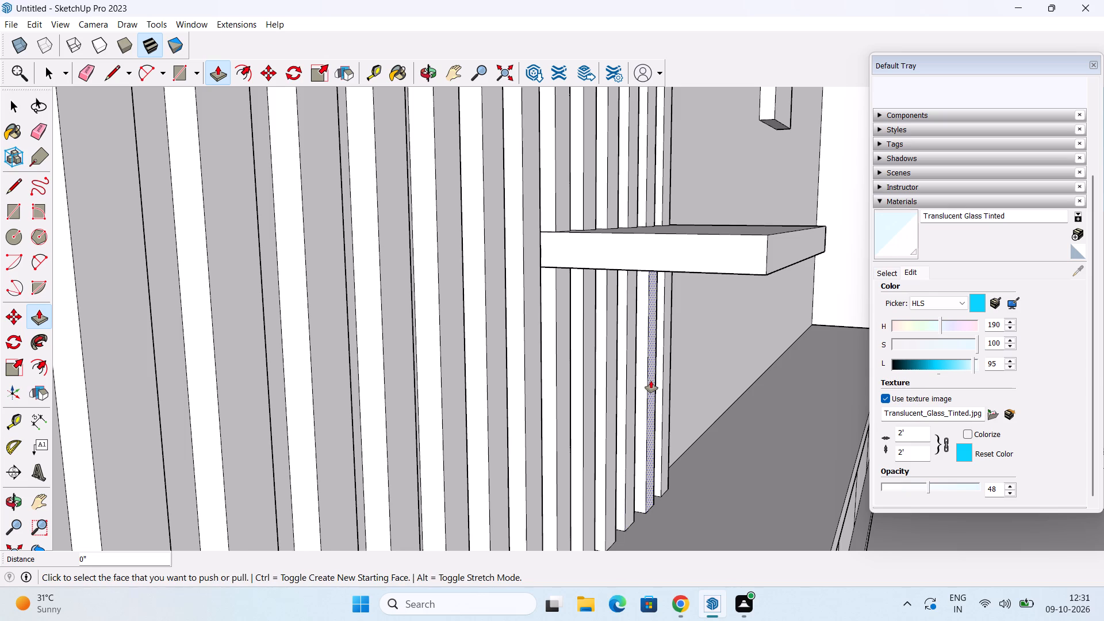
{"action": "double_click", "coordinate": [651, 381]}
{"action": "double_click", "coordinate": [666, 383]}
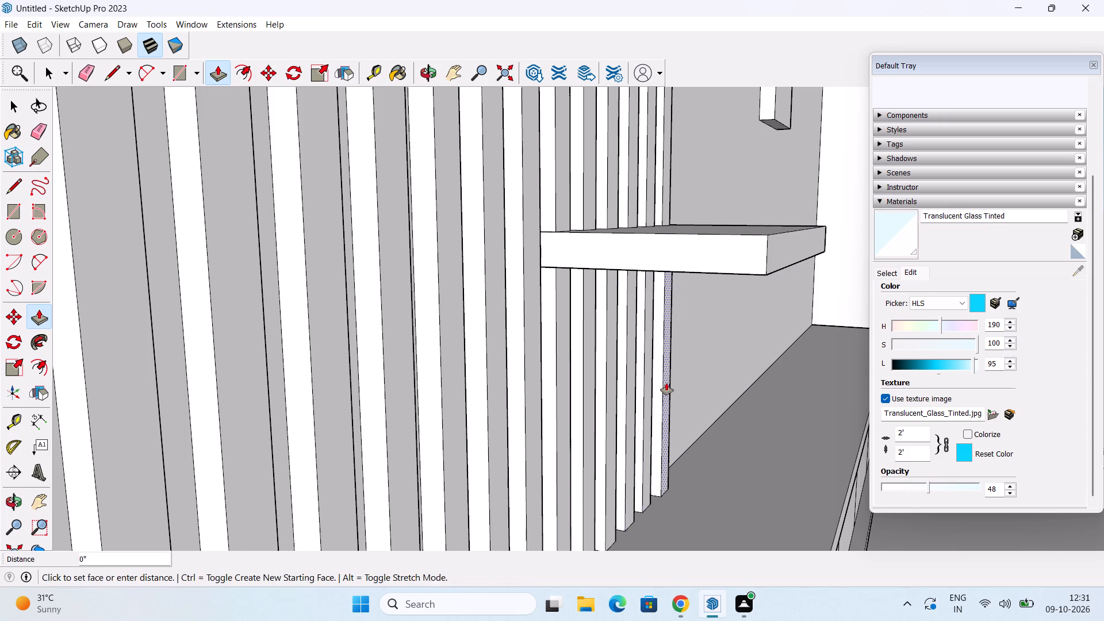
{"action": "scroll", "coordinate": [666, 383], "scroll_direction": "down", "scroll_amount": 4}
{"action": "left_click_drag", "start_coordinate": [820, 498], "coordinate": [743, 513]}
{"action": "scroll", "coordinate": [790, 509], "scroll_direction": "down", "scroll_amount": 2}
{"action": "key", "text": "space"}
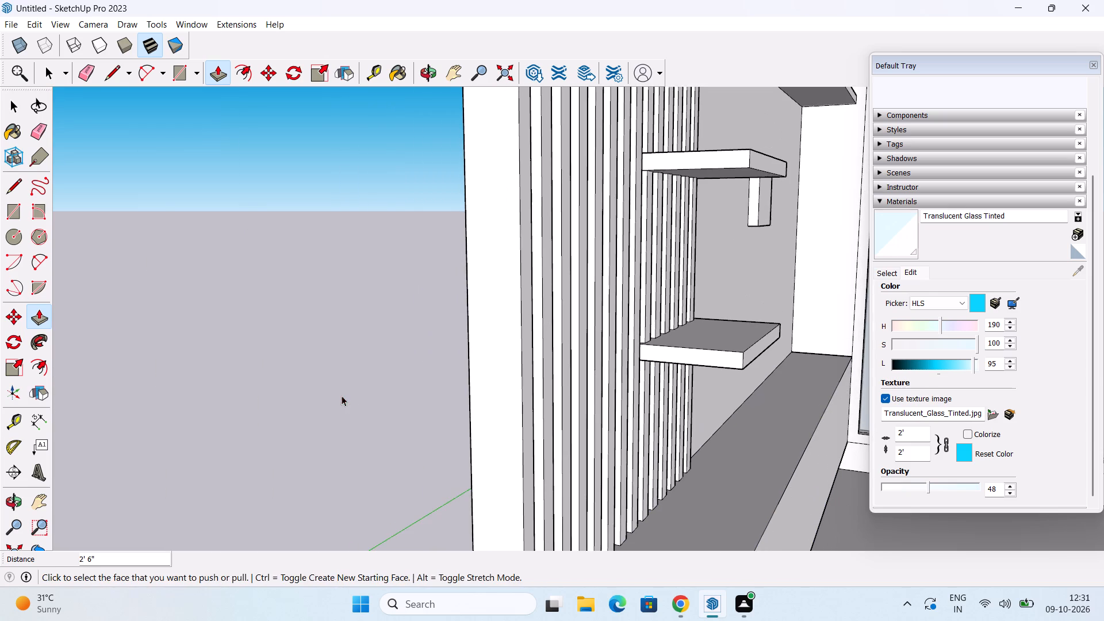
Examine the strip wall and its shelves from above and from several angles, including the strips above the top shelf.
{"action": "scroll", "coordinate": [388, 386], "scroll_direction": "down", "scroll_amount": 3}
{"action": "middle_click_drag", "start_coordinate": [631, 402], "coordinate": [728, 475]}
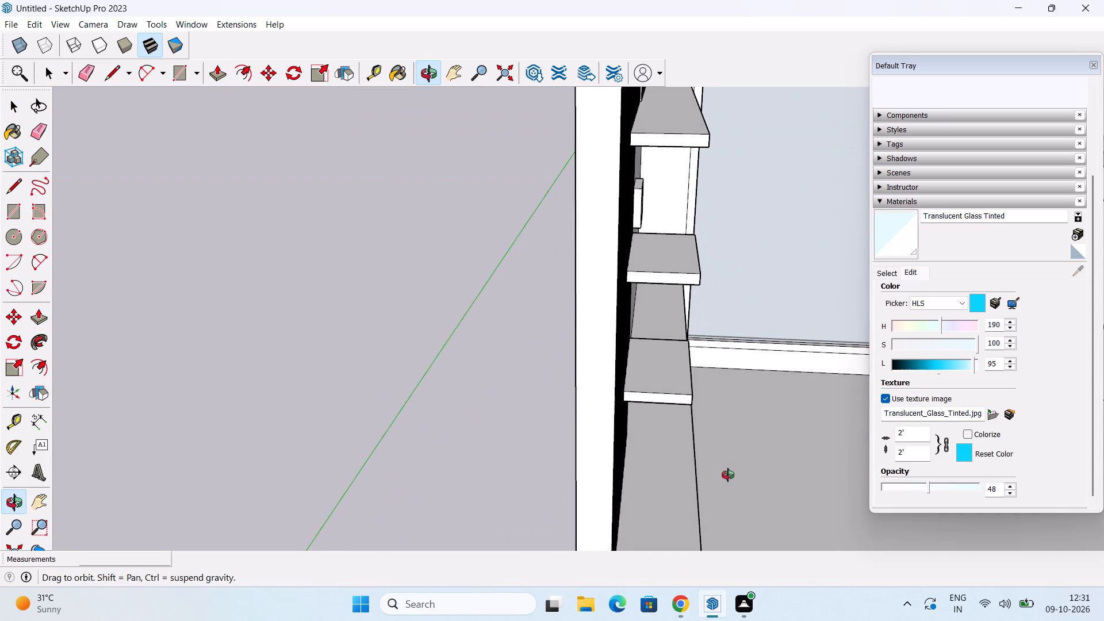
{"action": "middle_click_drag", "start_coordinate": [728, 475], "coordinate": [727, 480]}
{"action": "middle_click_drag", "start_coordinate": [749, 375], "coordinate": [724, 492]}
{"action": "middle_click_drag", "start_coordinate": [711, 494], "coordinate": [670, 481]}
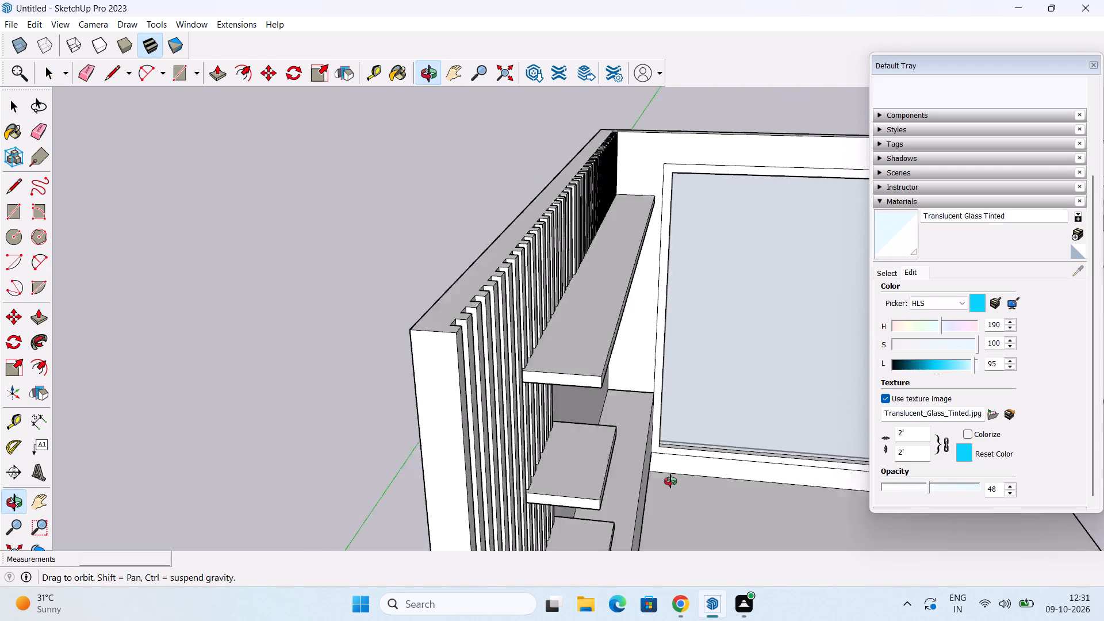
{"action": "middle_click_drag", "start_coordinate": [670, 481], "coordinate": [625, 508]}
{"action": "middle_click_drag", "start_coordinate": [639, 380], "coordinate": [647, 420]}
{"action": "middle_click_drag", "start_coordinate": [667, 234], "coordinate": [670, 340]}
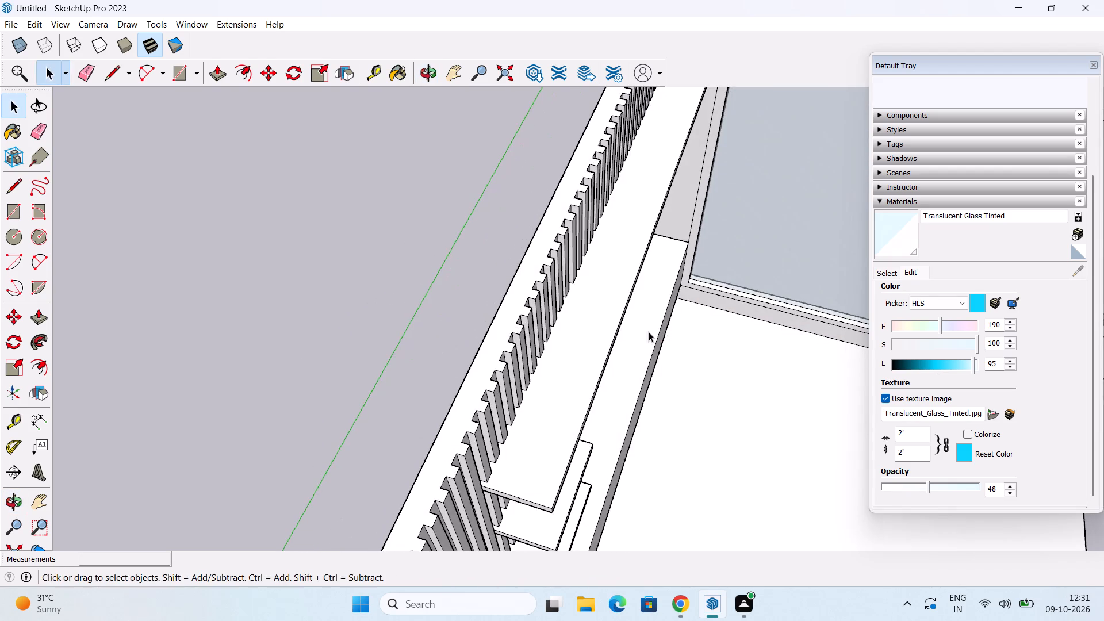
{"action": "middle_click_drag", "start_coordinate": [626, 287], "coordinate": [722, 350]}
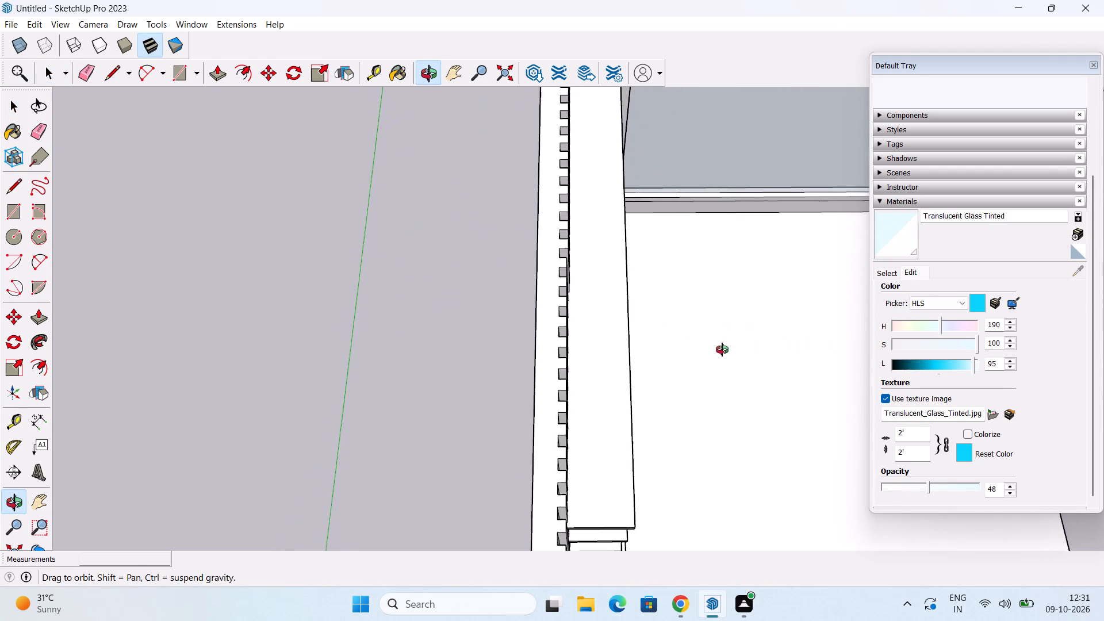
{"action": "middle_click_drag", "start_coordinate": [722, 350], "coordinate": [789, 358]}
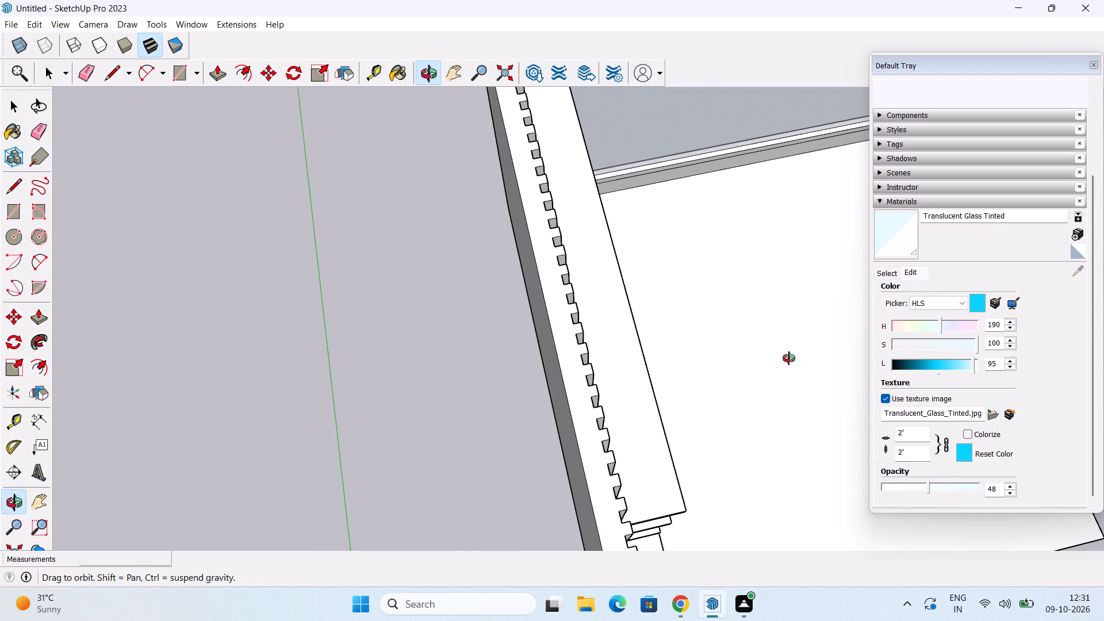
{"action": "middle_click_drag", "start_coordinate": [789, 358], "coordinate": [549, 260]}
{"action": "scroll", "coordinate": [639, 271], "scroll_direction": "up", "scroll_amount": 3}
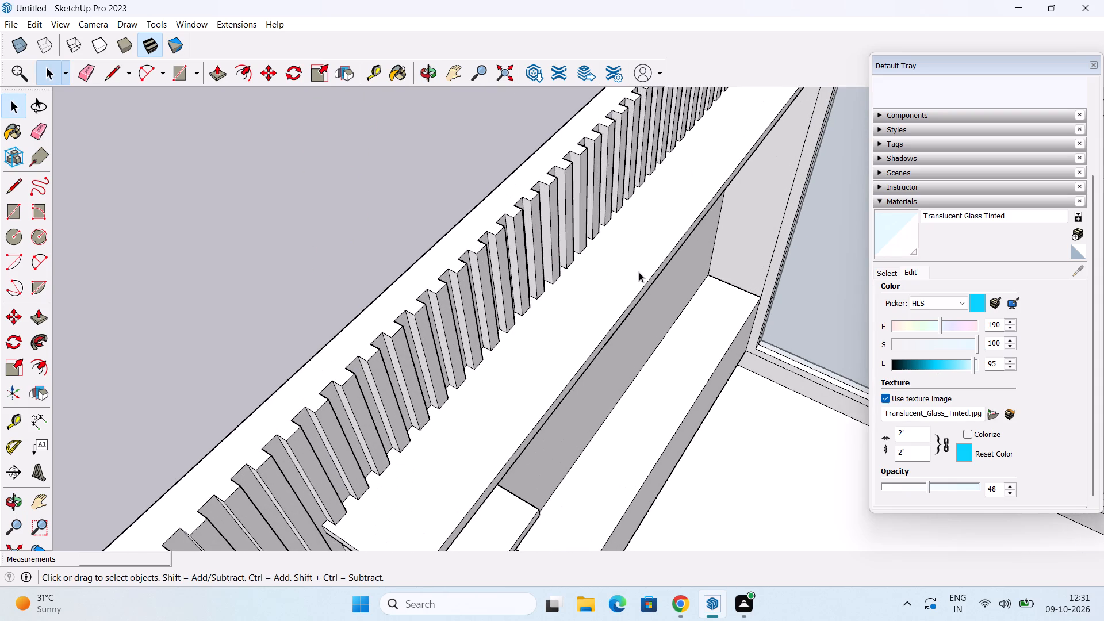
{"action": "middle_click_drag", "start_coordinate": [642, 282], "coordinate": [666, 186]}
{"action": "middle_click_drag", "start_coordinate": [693, 218], "coordinate": [699, 214]}
{"action": "middle_click_drag", "start_coordinate": [628, 363], "coordinate": [700, 310]}
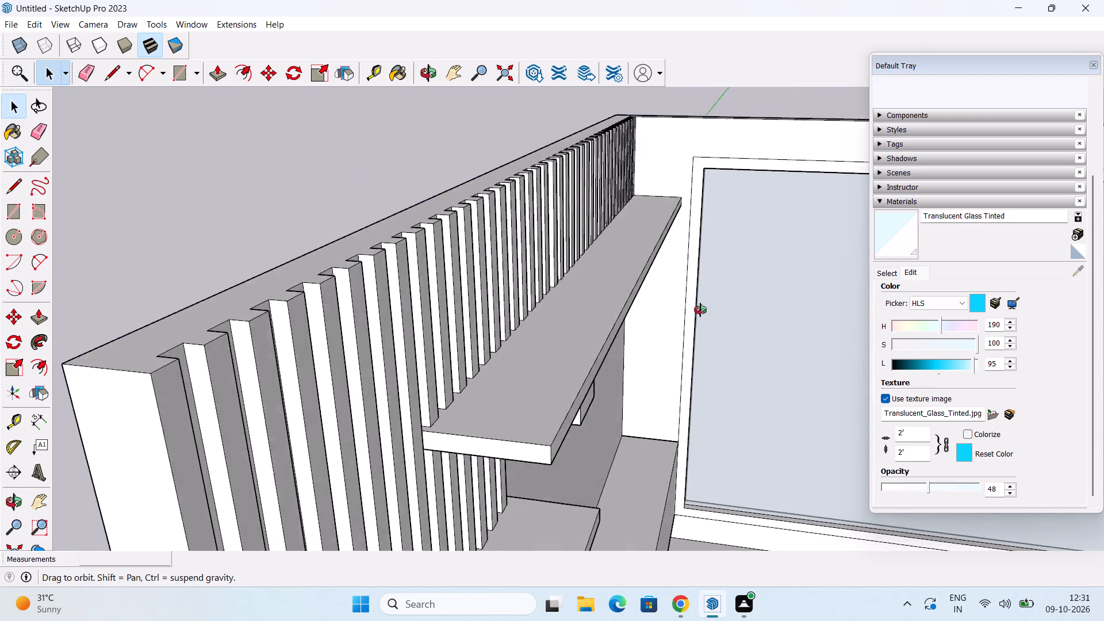
{"action": "middle_click_drag", "start_coordinate": [700, 310], "coordinate": [534, 356]}
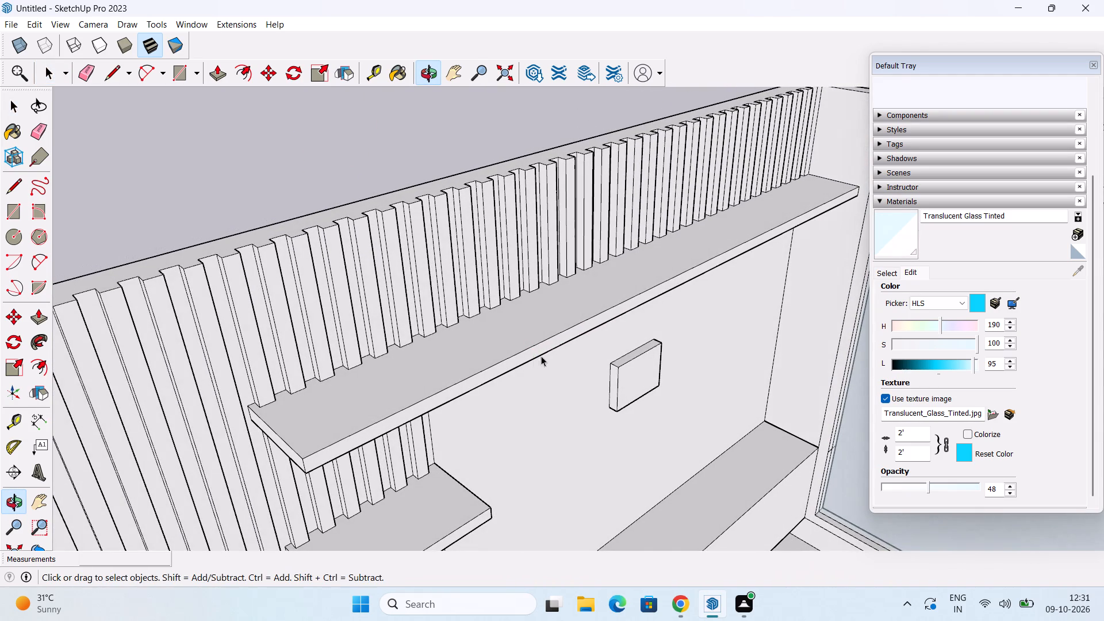
Push the front faces of six adjacent wall strips above the top shelf inward by 7/16".
{"action": "key", "text": "p"}
{"action": "scroll", "coordinate": [576, 237], "scroll_direction": "up", "scroll_amount": 4}
{"action": "middle_click_drag", "start_coordinate": [577, 237], "coordinate": [582, 246]}
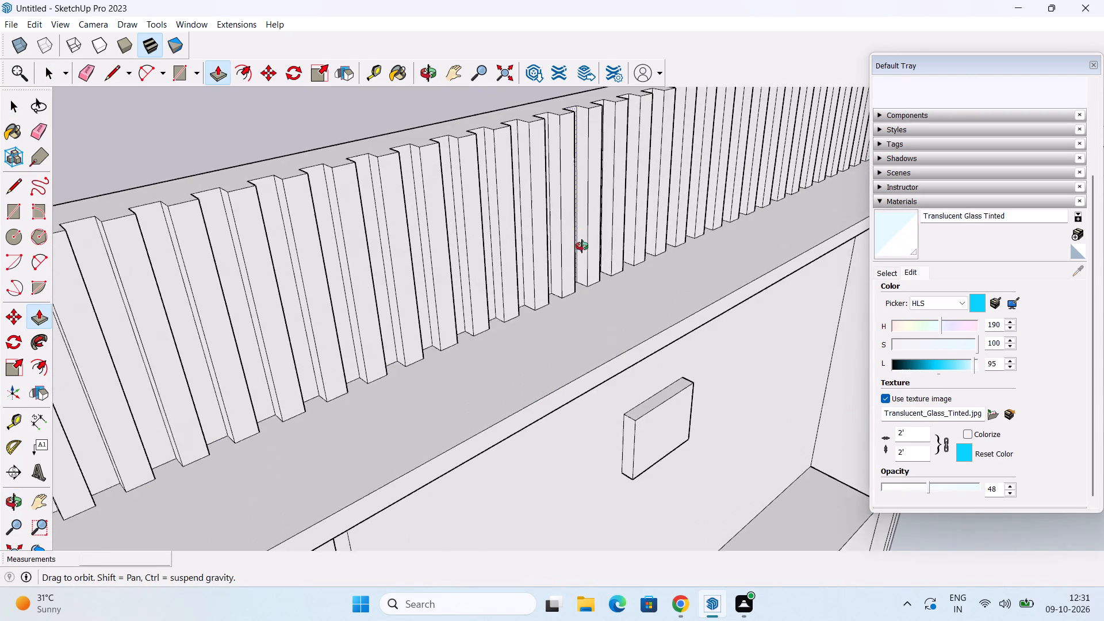
{"action": "middle_click_drag", "start_coordinate": [582, 246], "coordinate": [578, 346]}
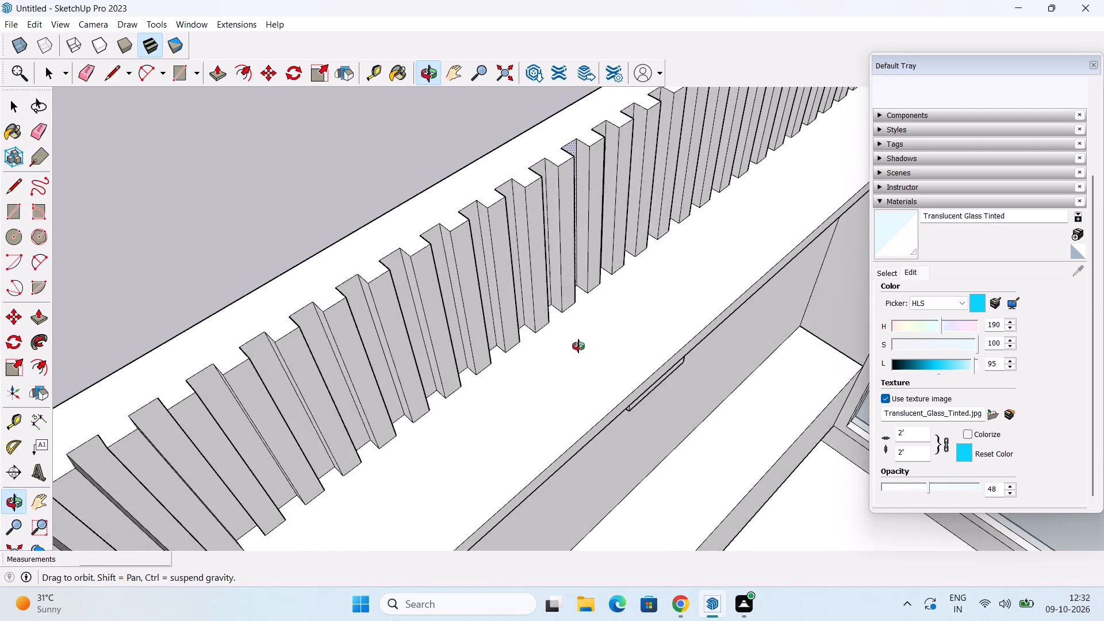
{"action": "middle_click_drag", "start_coordinate": [578, 346], "coordinate": [573, 340]}
{"action": "double_click", "coordinate": [535, 269]}
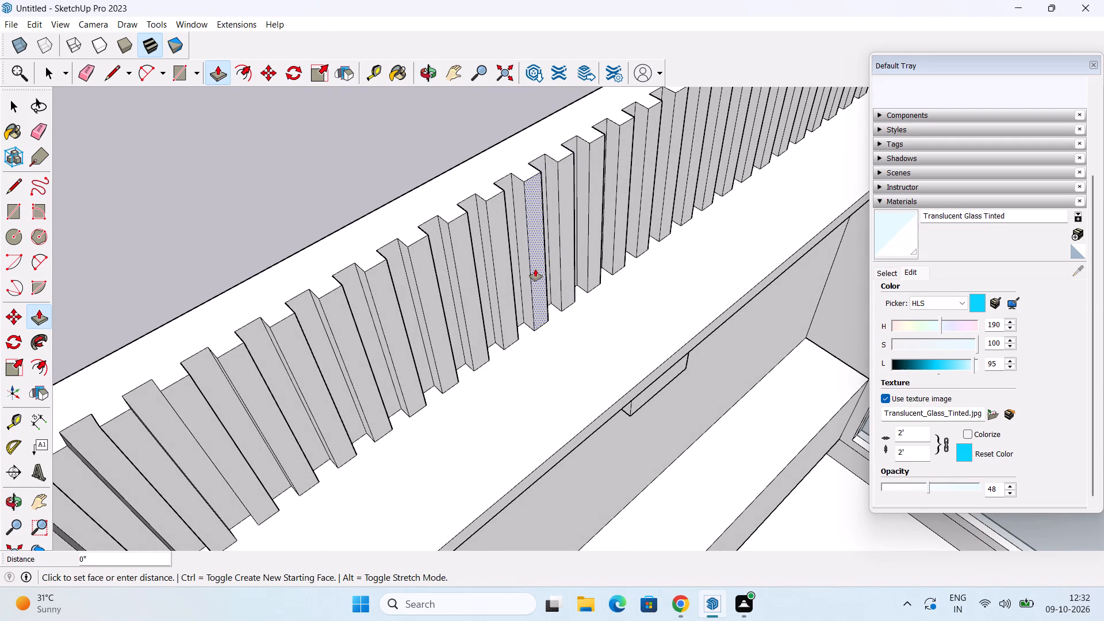
{"action": "key", "text": "ctrl+z"}
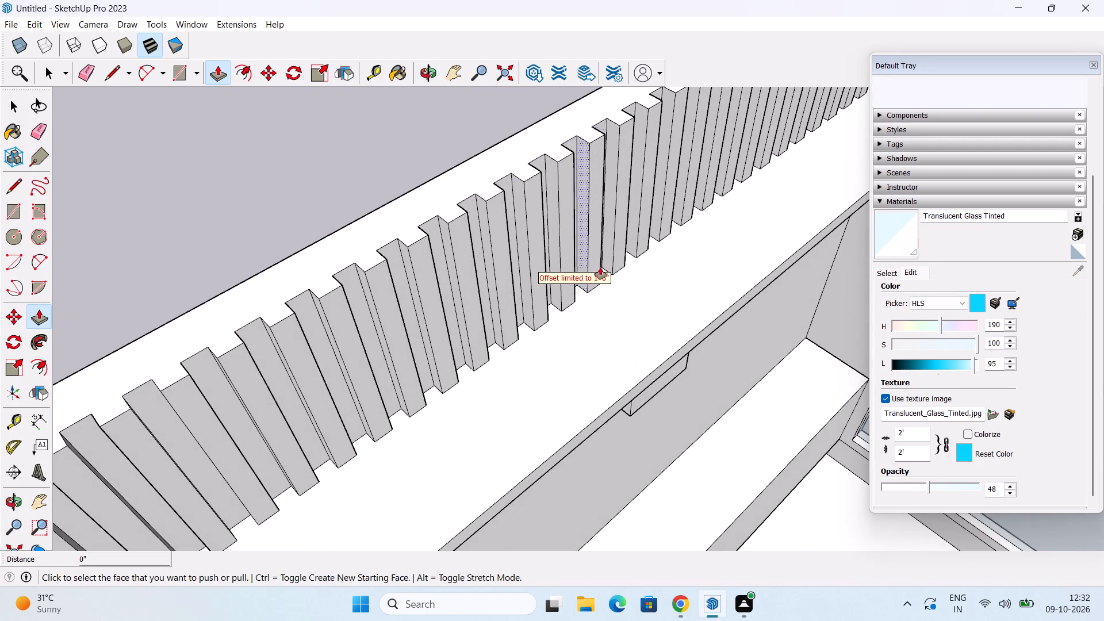
{"action": "left_click", "coordinate": [539, 260]}
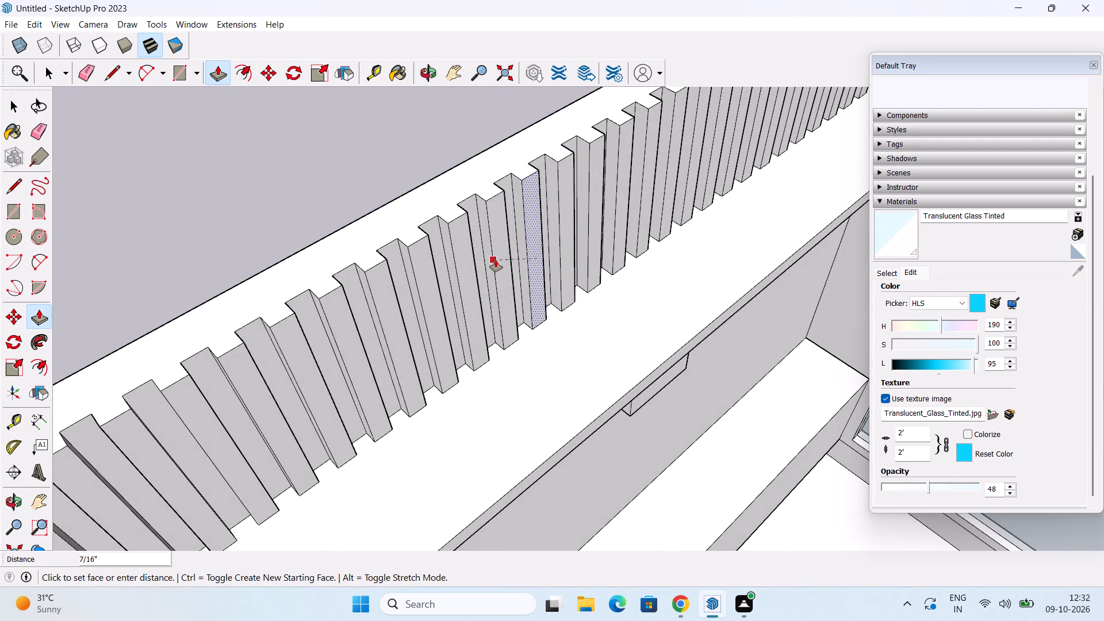
{"action": "left_click", "coordinate": [495, 260]}
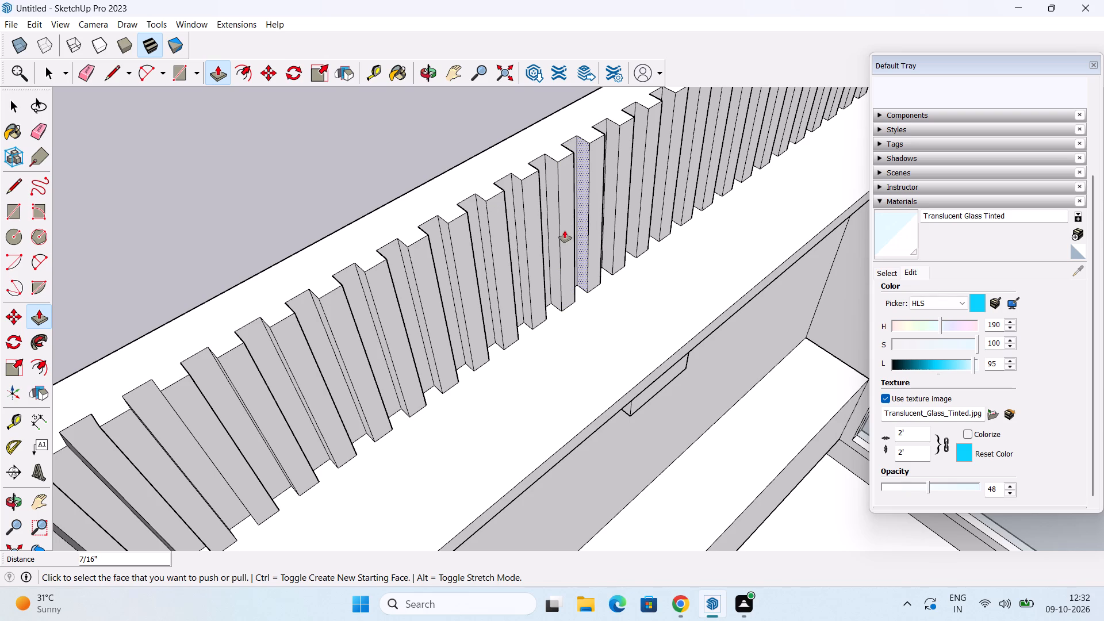
{"action": "double_click", "coordinate": [565, 231]}
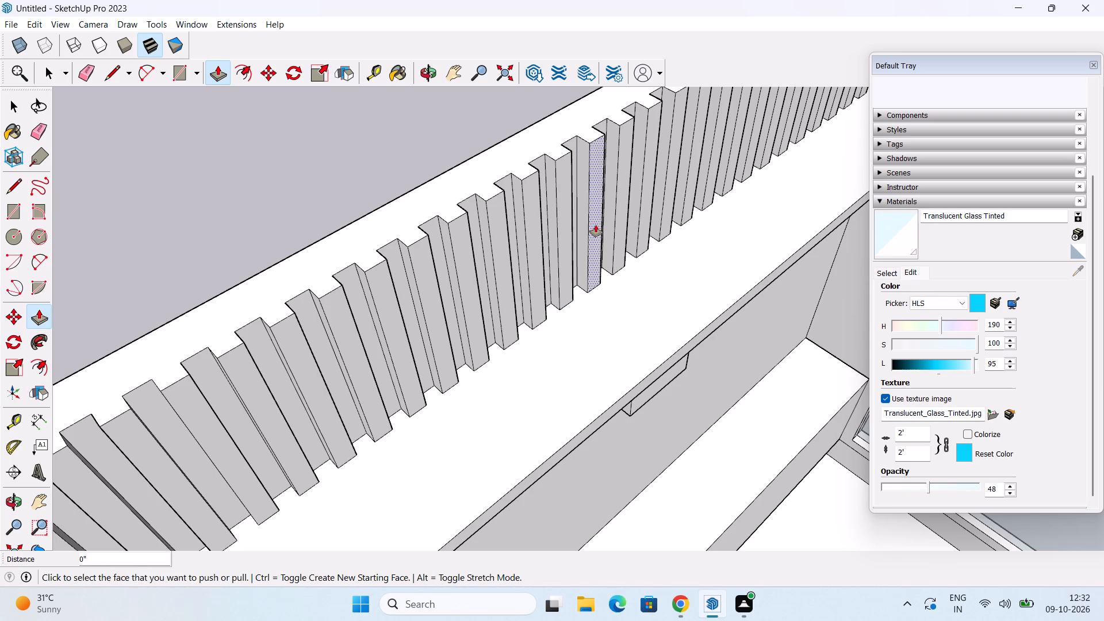
{"action": "double_click", "coordinate": [597, 224]}
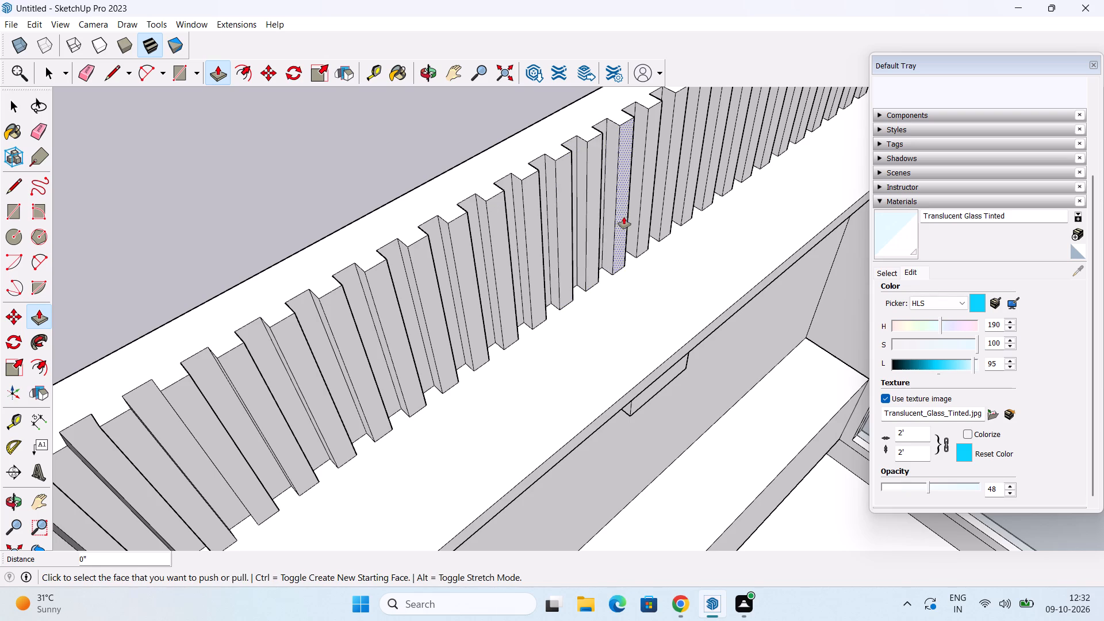
{"action": "double_click", "coordinate": [625, 216]}
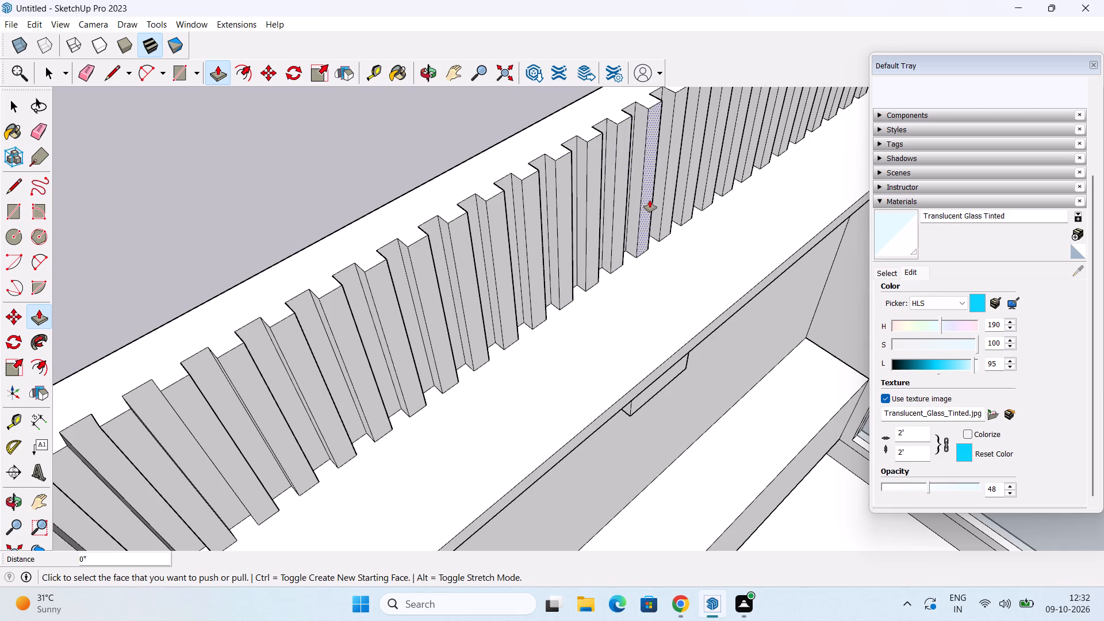
{"action": "double_click", "coordinate": [650, 200]}
{"action": "double_click", "coordinate": [674, 185]}
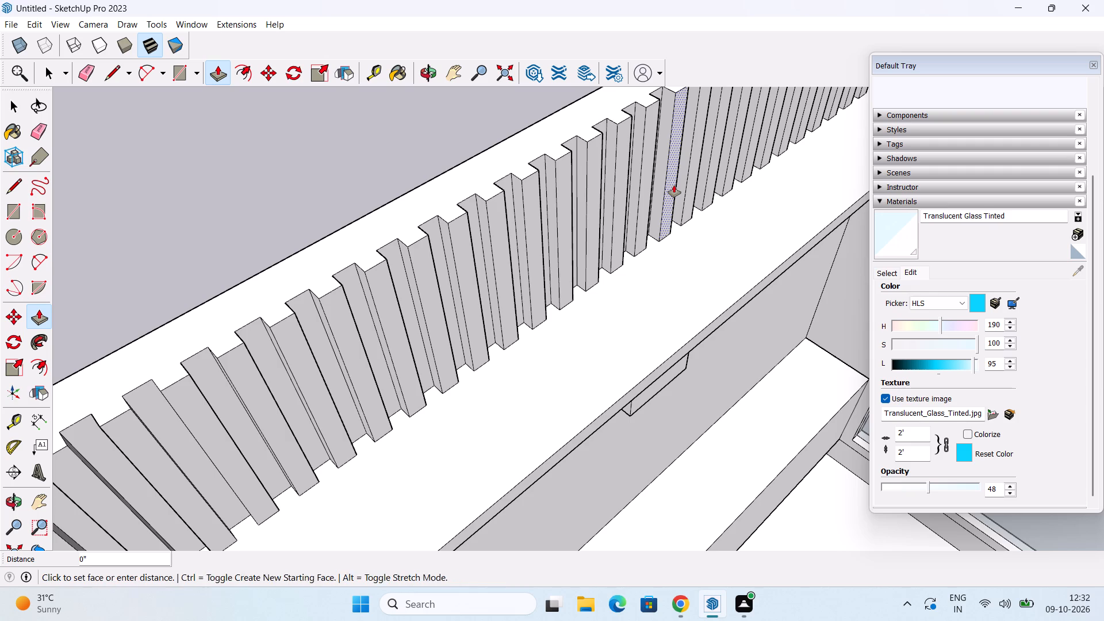
Repeat the 7/16" inward push on the front faces of the following thirteen wall strips above the top shelf, working towards the window wall.
{"action": "middle_click_drag", "start_coordinate": [687, 186], "coordinate": [622, 250], "text": "shift"}
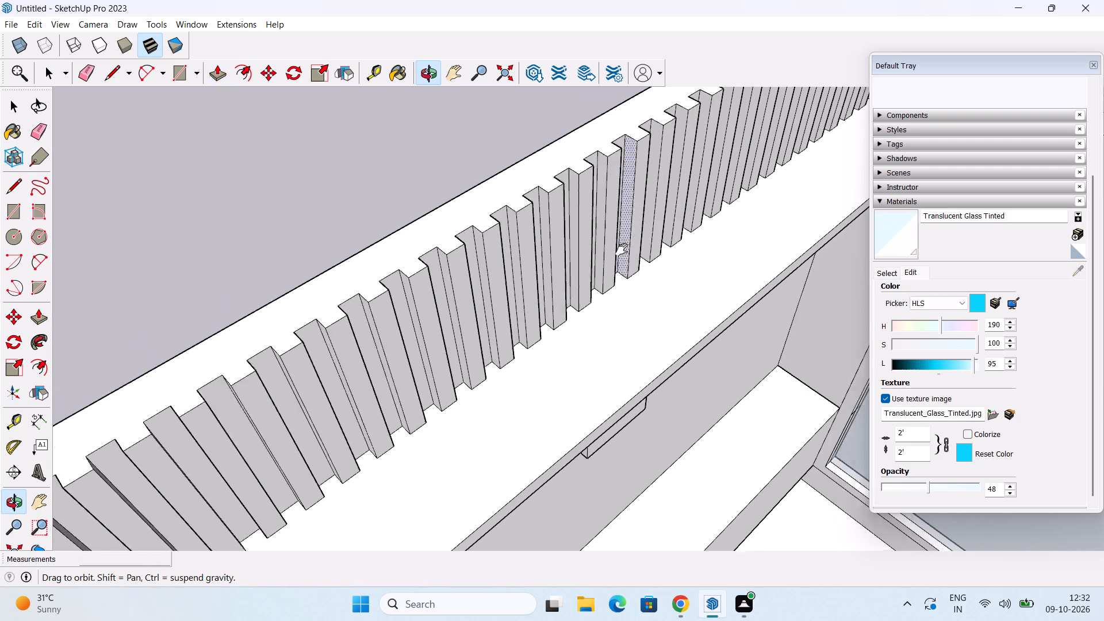
{"action": "middle_click_drag", "start_coordinate": [622, 250], "coordinate": [490, 373], "text": "shift"}
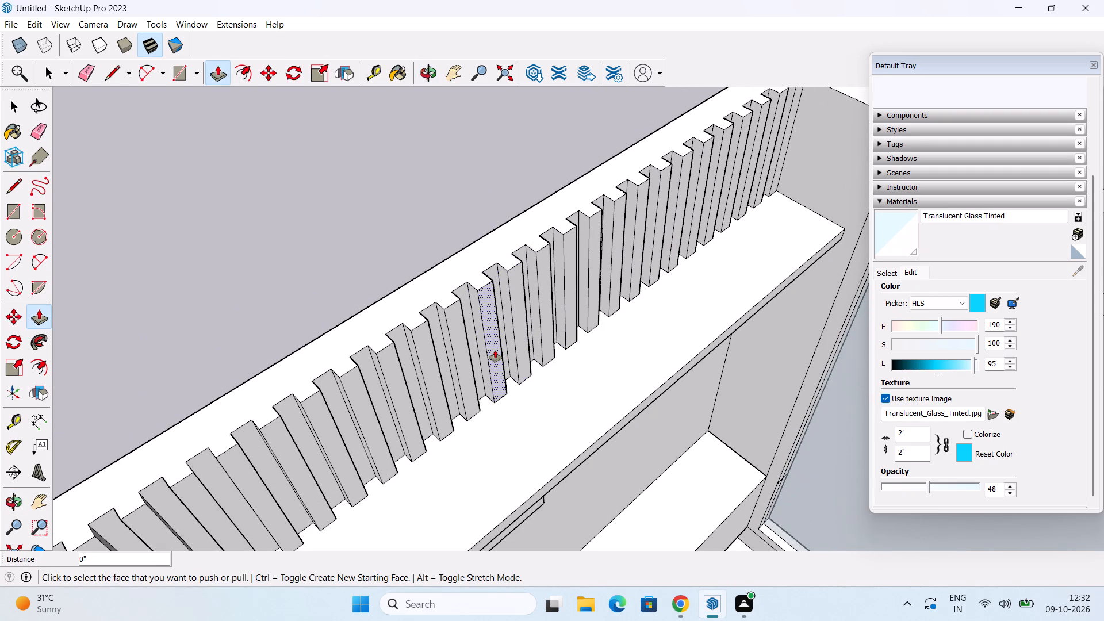
{"action": "double_click", "coordinate": [495, 350]}
{"action": "double_click", "coordinate": [522, 335]}
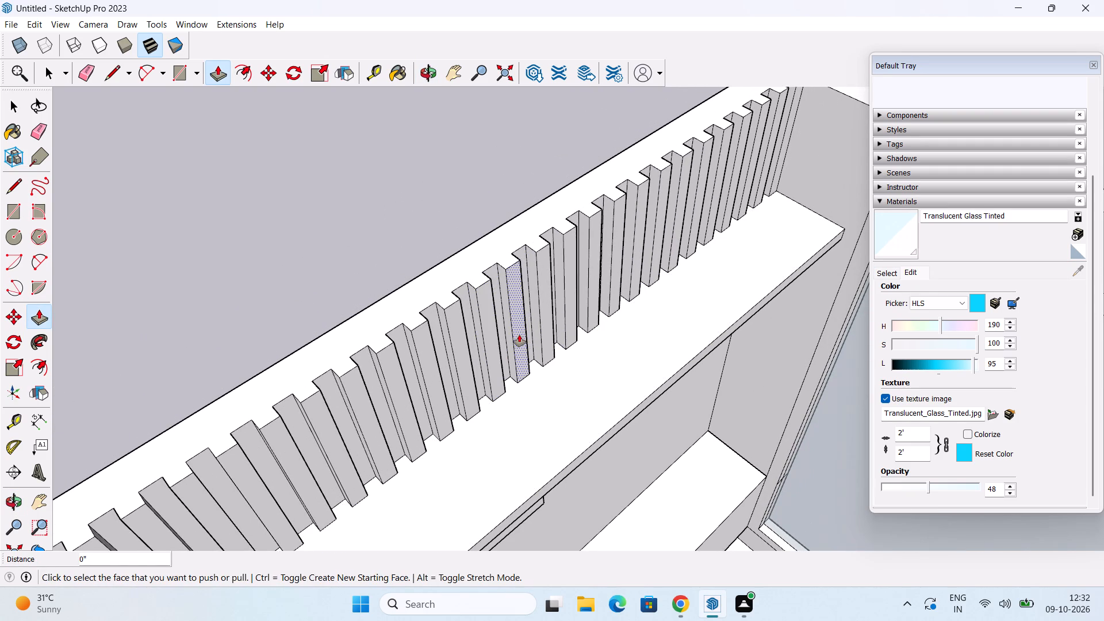
{"action": "double_click", "coordinate": [549, 320]}
{"action": "double_click", "coordinate": [575, 301]}
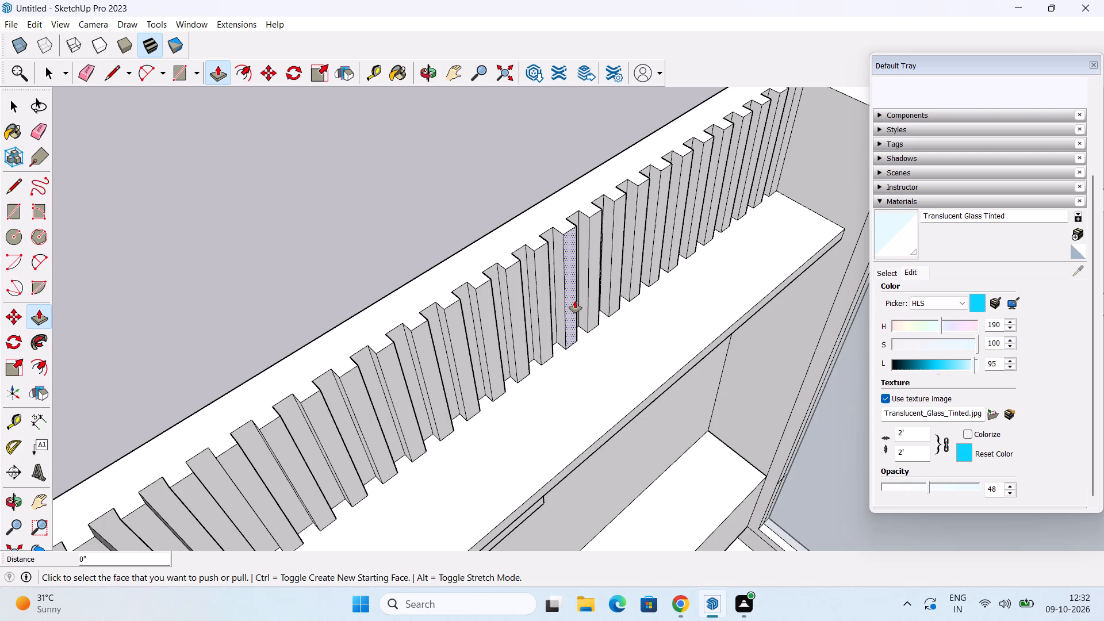
{"action": "double_click", "coordinate": [596, 282]}
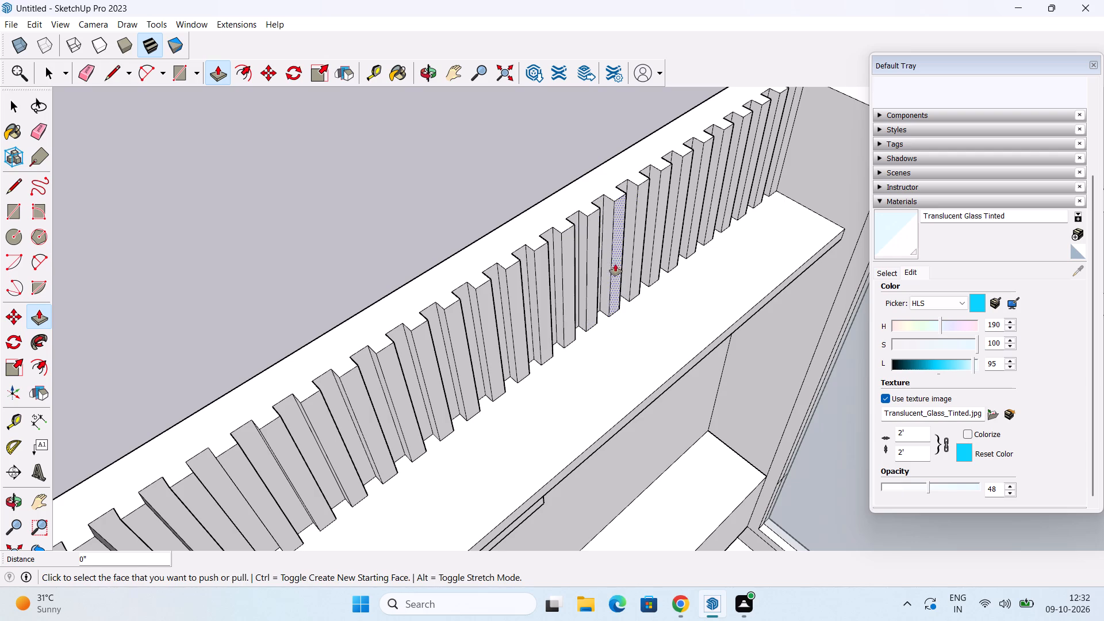
{"action": "double_click", "coordinate": [619, 263]}
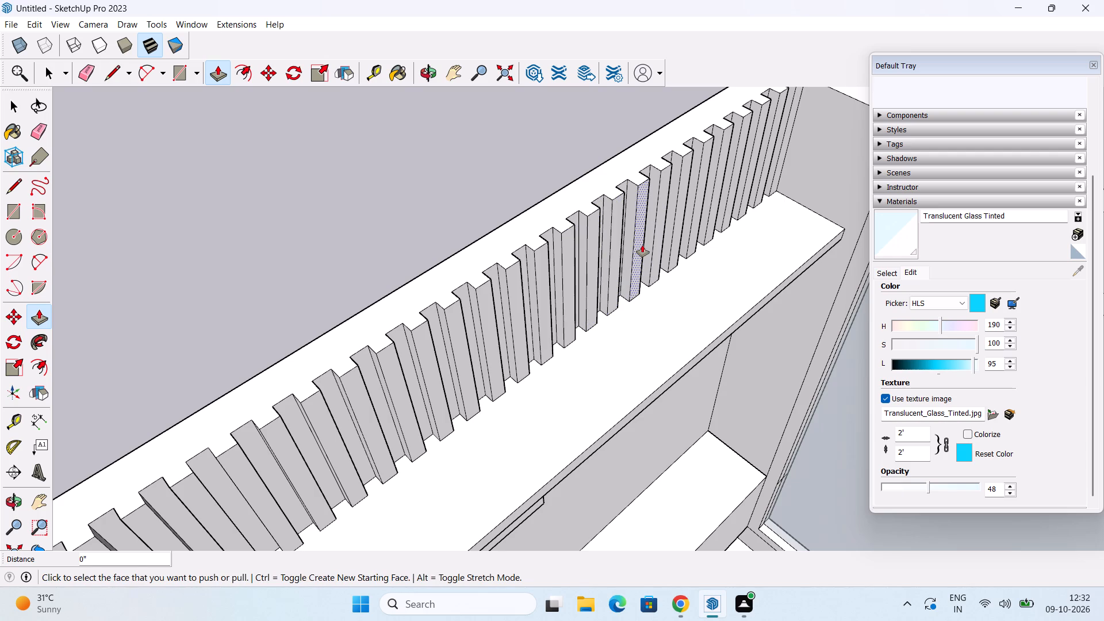
{"action": "double_click", "coordinate": [642, 245]}
{"action": "double_click", "coordinate": [663, 237]}
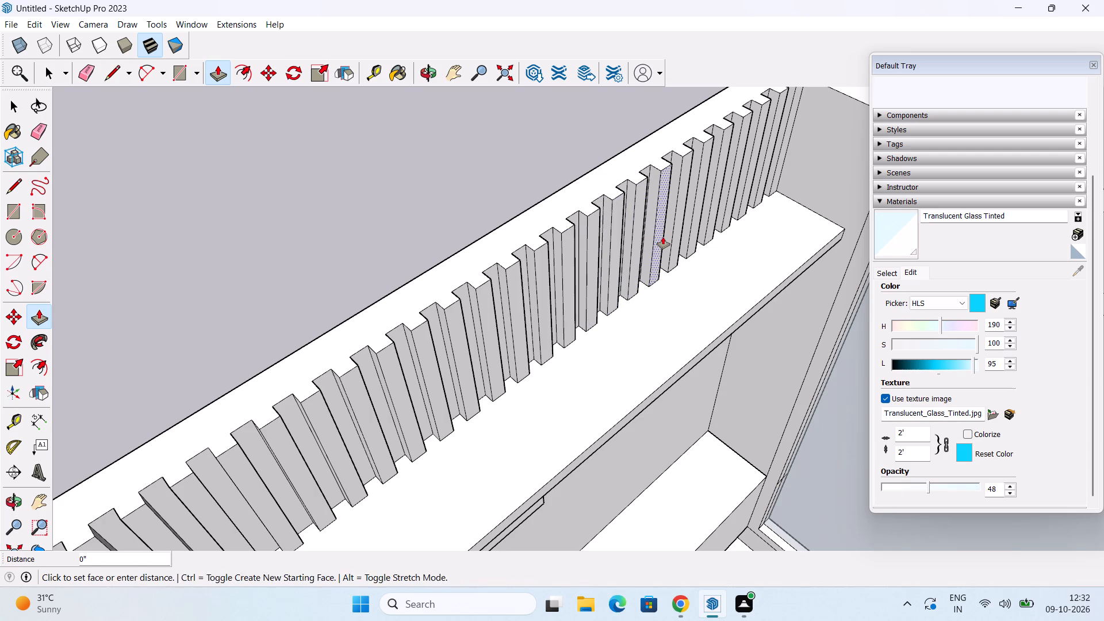
{"action": "double_click", "coordinate": [681, 221]}
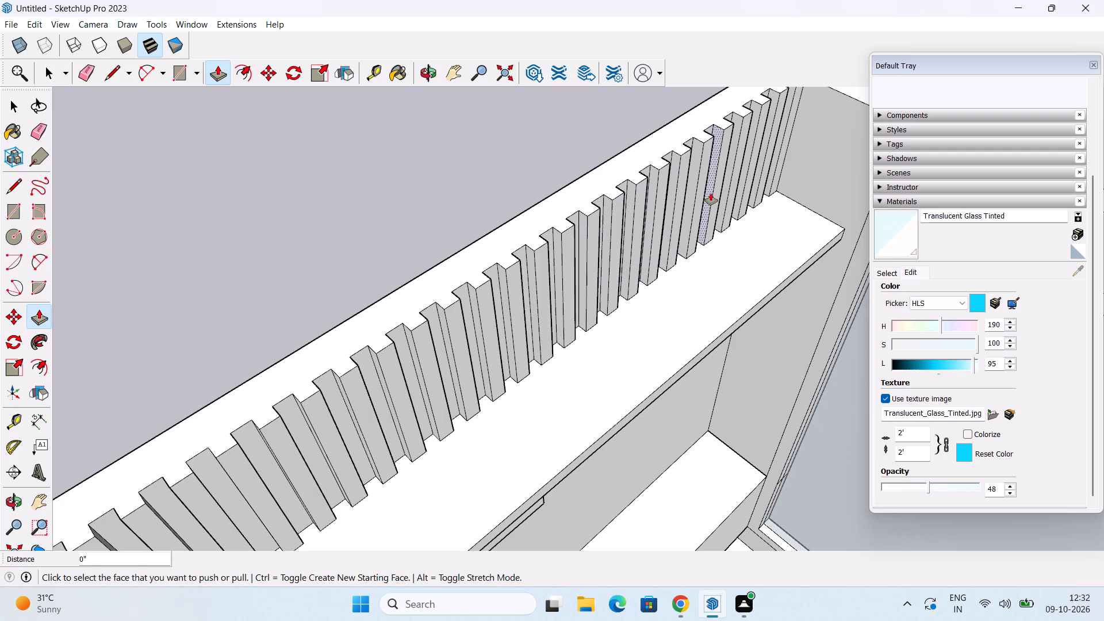
{"action": "double_click", "coordinate": [703, 186]}
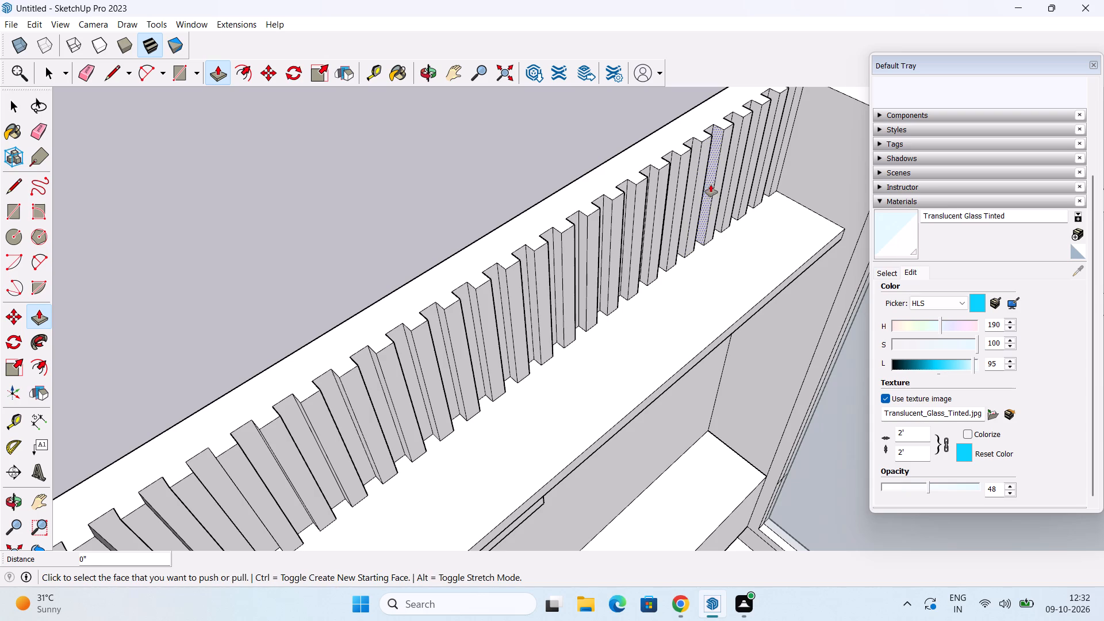
{"action": "double_click", "coordinate": [718, 181]}
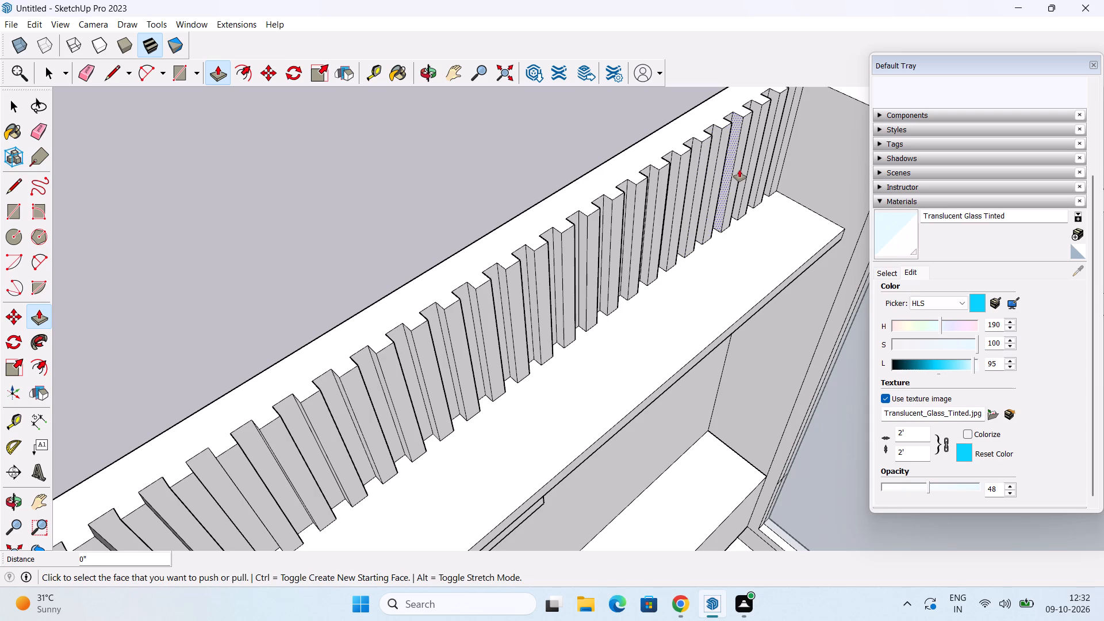
{"action": "double_click", "coordinate": [739, 170]}
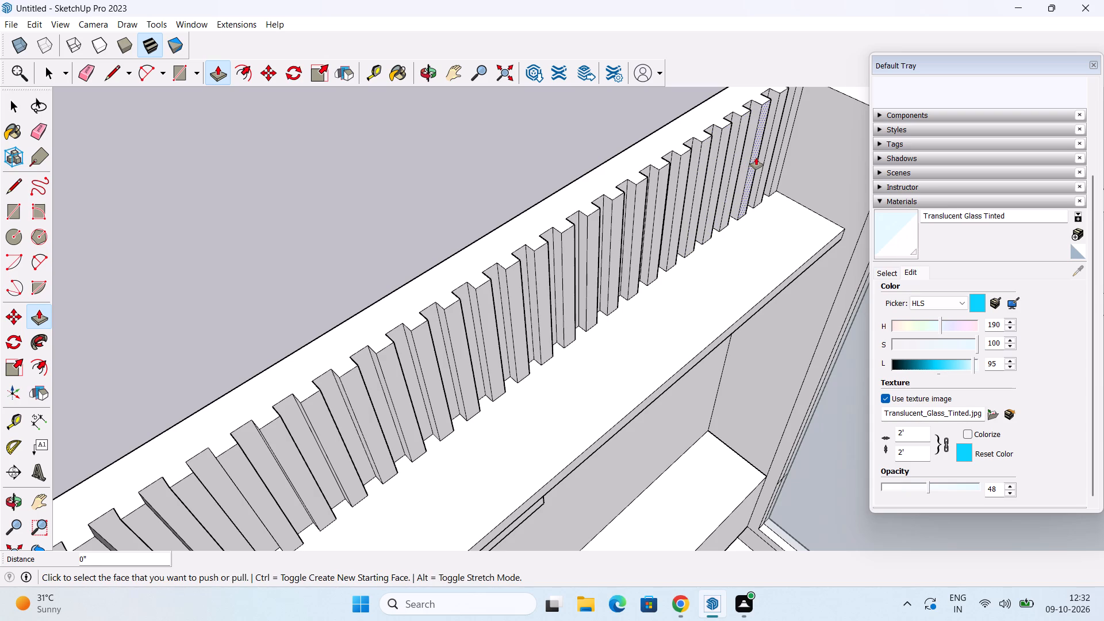
{"action": "left_click", "coordinate": [756, 158]}
{"action": "left_click", "coordinate": [756, 158]}
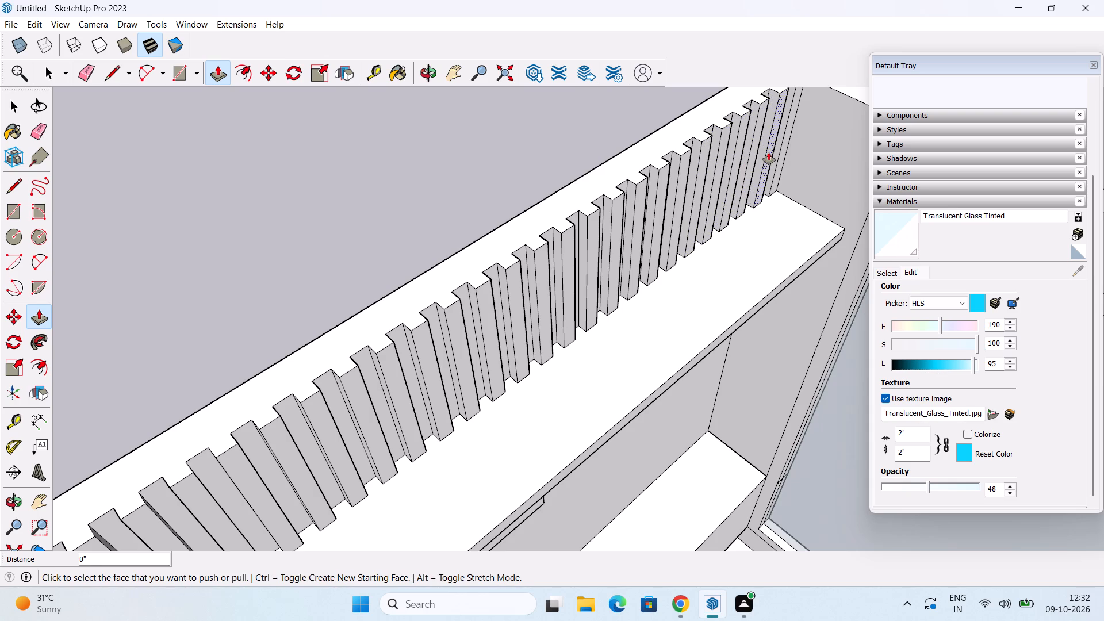
Repeat the same inward push on the front faces of the last two strips above the top shelf, beside the window wall.
{"action": "middle_click_drag", "start_coordinate": [769, 152], "coordinate": [733, 329]}
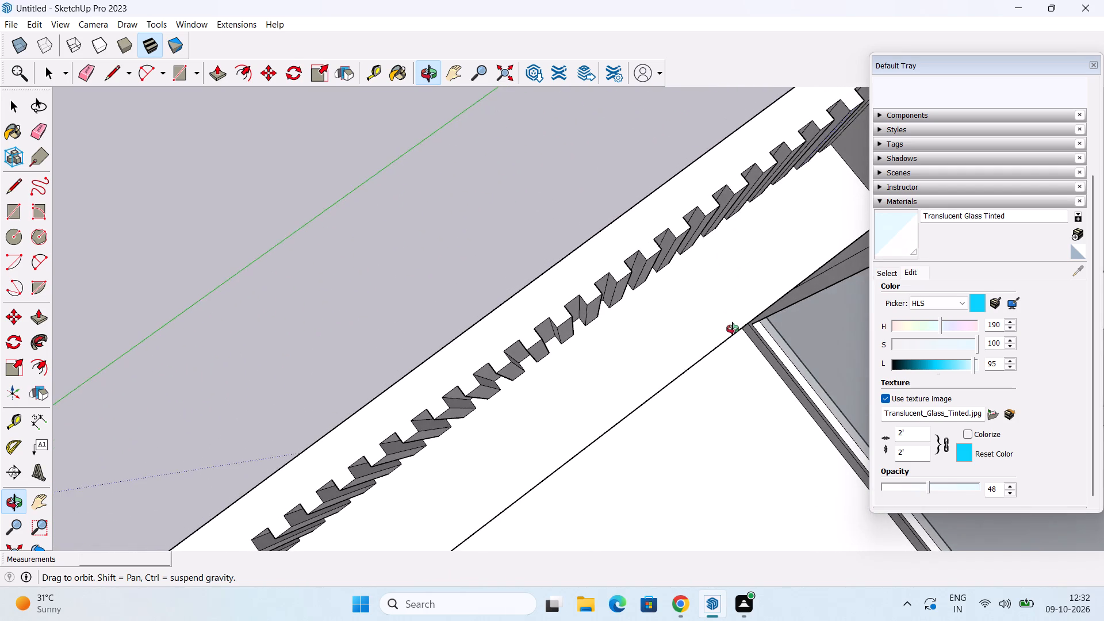
{"action": "middle_click_drag", "start_coordinate": [733, 329], "coordinate": [746, 283]}
{"action": "middle_click_drag", "start_coordinate": [772, 272], "coordinate": [709, 352]}
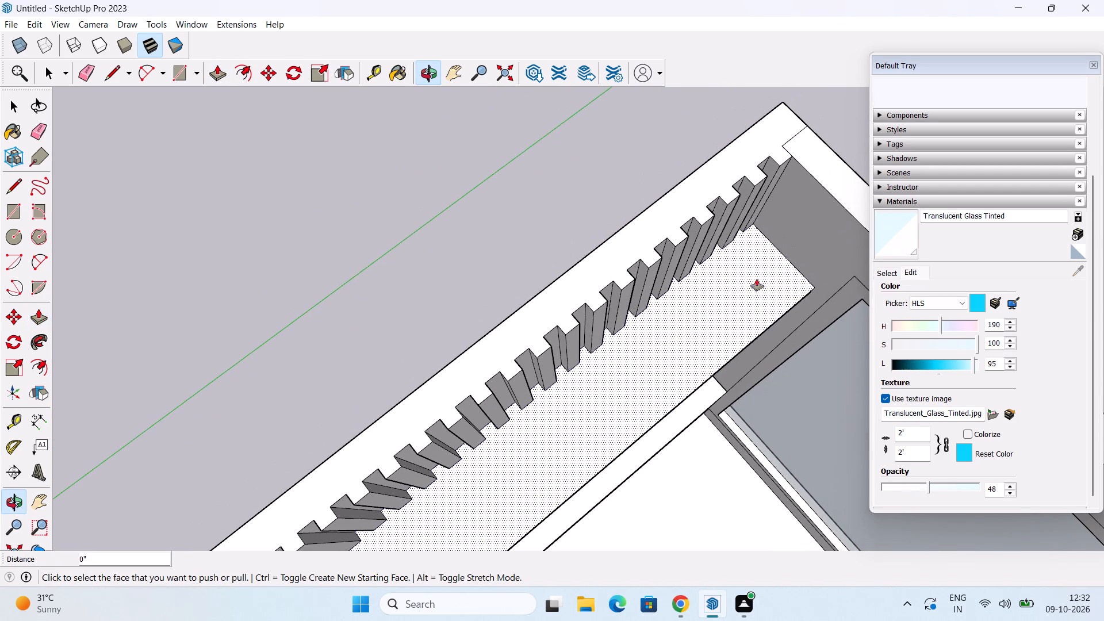
{"action": "scroll", "coordinate": [766, 241], "scroll_direction": "up", "scroll_amount": 3}
{"action": "middle_click_drag", "start_coordinate": [761, 270], "coordinate": [760, 177]}
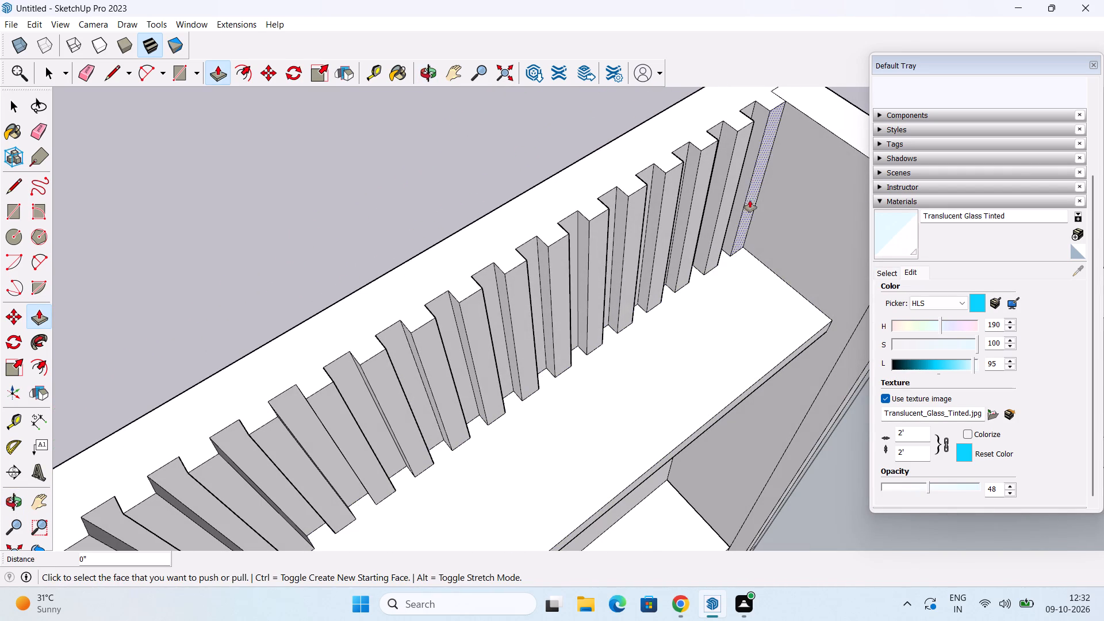
{"action": "double_click", "coordinate": [726, 212]}
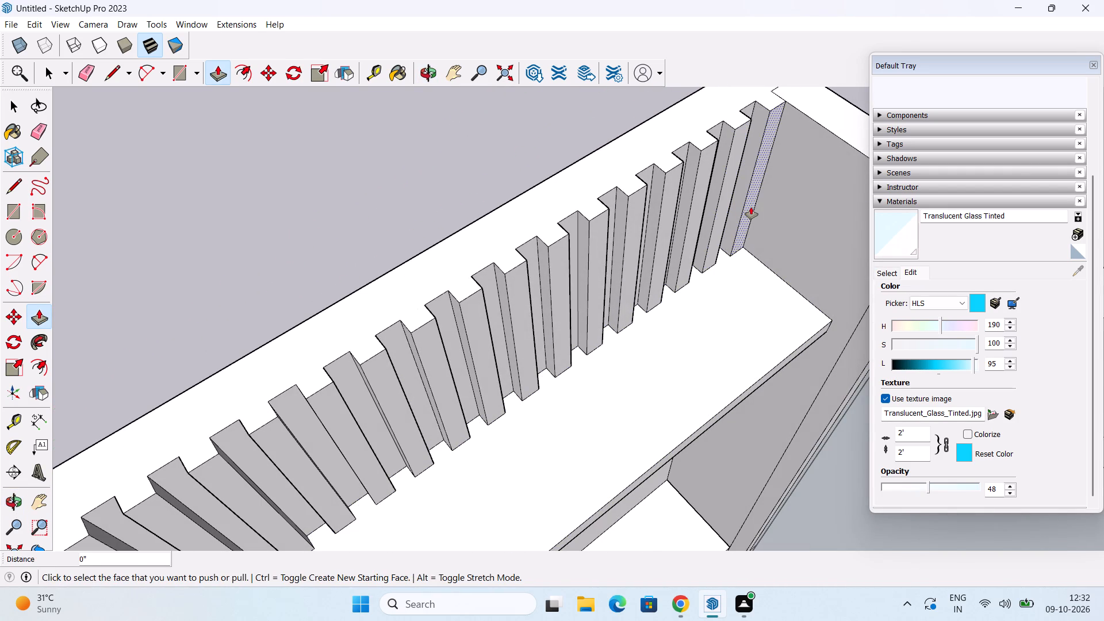
{"action": "double_click", "coordinate": [751, 207]}
{"action": "scroll", "coordinate": [757, 231], "scroll_direction": "down", "scroll_amount": 2}
{"action": "key", "text": "space"}
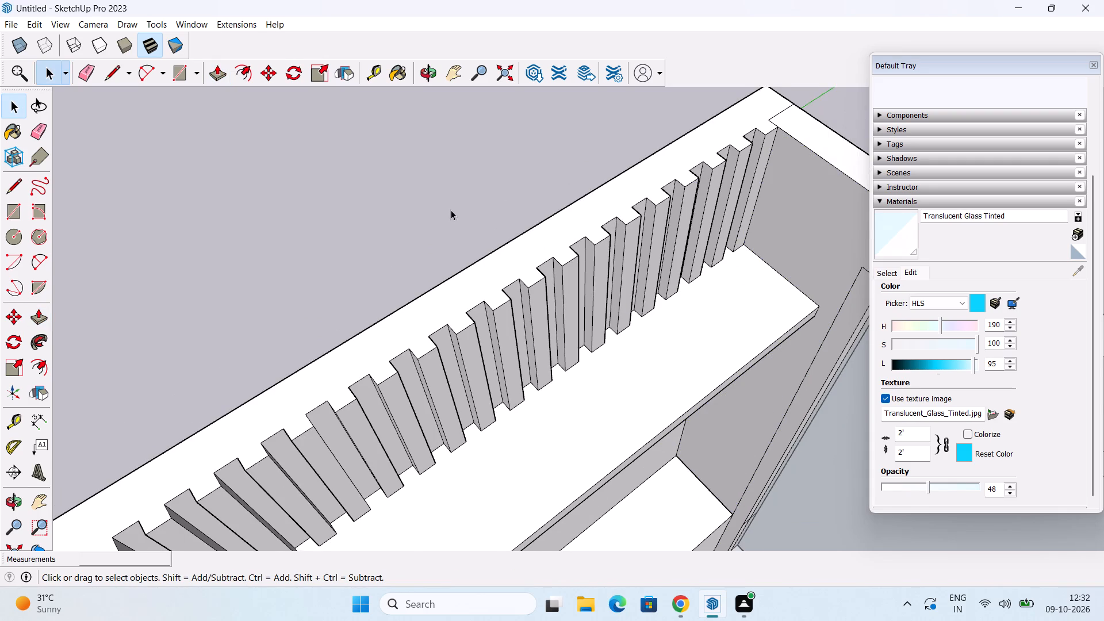
Examine the strip wall, shelves, cabinet and window from above, from below and from the side.
{"action": "scroll", "coordinate": [488, 177], "scroll_direction": "down", "scroll_amount": 4}
{"action": "middle_click_drag", "start_coordinate": [523, 273], "coordinate": [634, 179]}
{"action": "scroll", "coordinate": [628, 227], "scroll_direction": "down", "scroll_amount": 5}
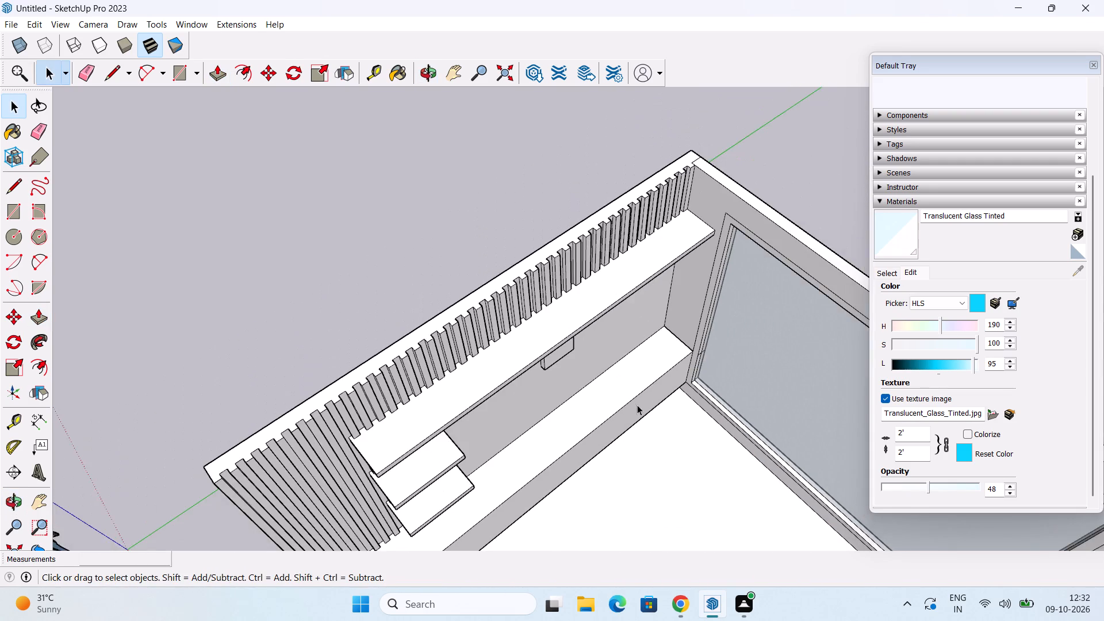
{"action": "middle_click_drag", "start_coordinate": [637, 405], "coordinate": [649, 160]}
{"action": "middle_click_drag", "start_coordinate": [710, 392], "coordinate": [695, 242]}
{"action": "middle_click_drag", "start_coordinate": [766, 366], "coordinate": [774, 262]}
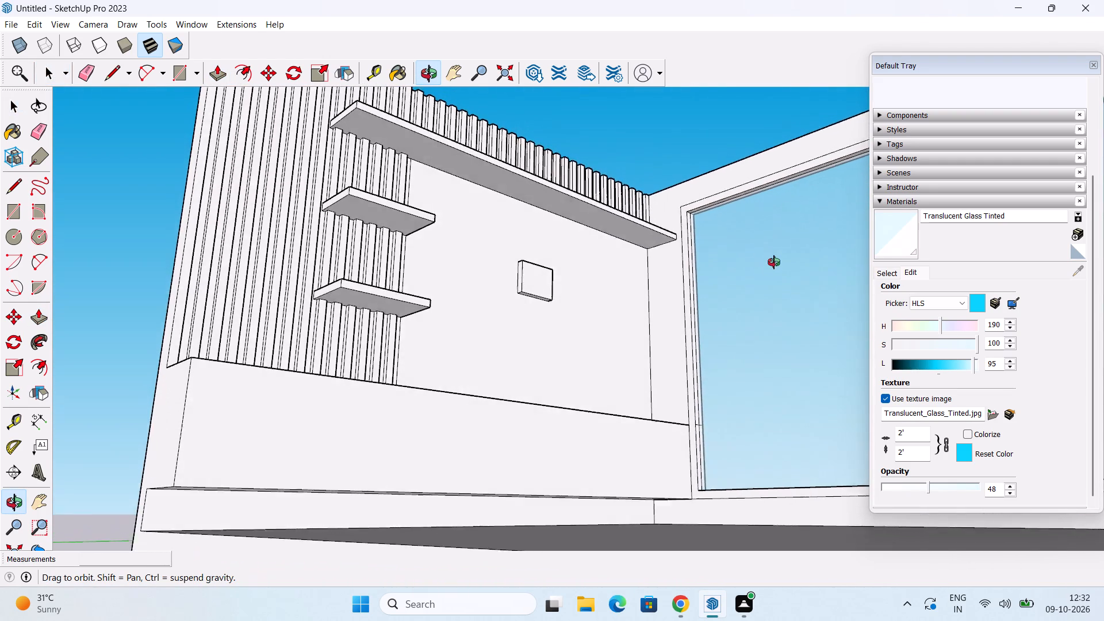
{"action": "middle_click_drag", "start_coordinate": [774, 262], "coordinate": [1025, 431]}
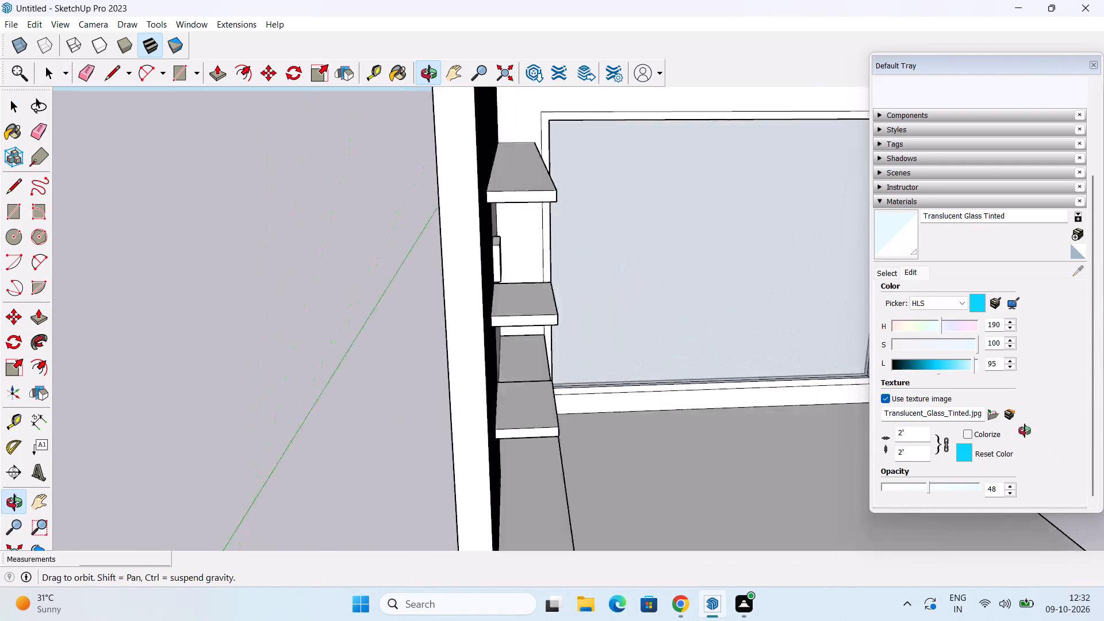
{"action": "middle_click_drag", "start_coordinate": [1025, 431], "coordinate": [932, 461]}
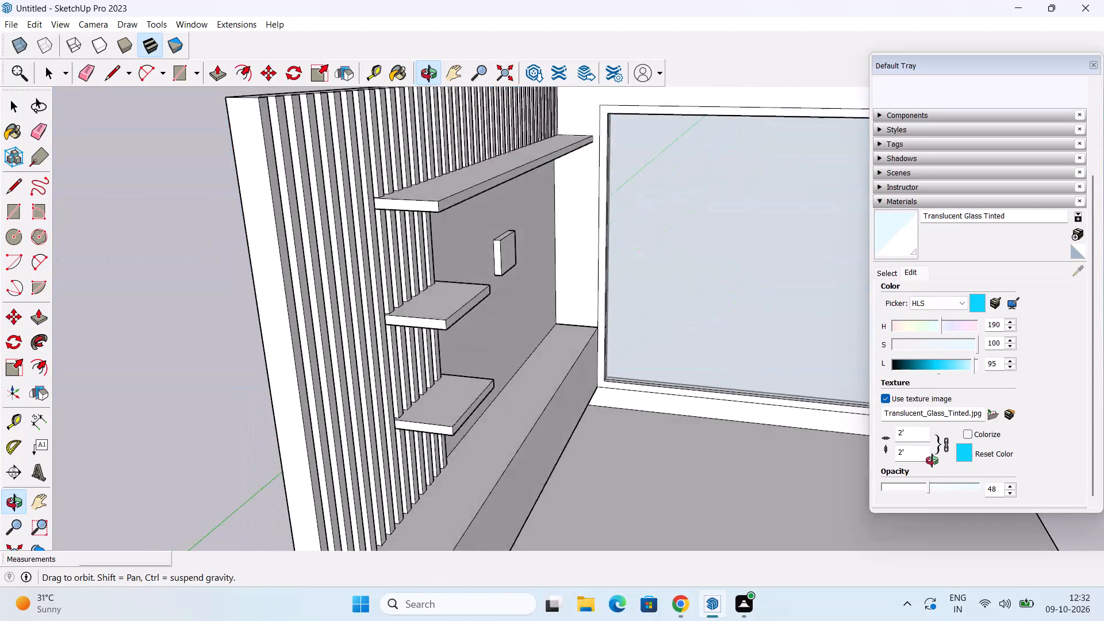
{"action": "middle_click_drag", "start_coordinate": [932, 461], "coordinate": [932, 484]}
Set the lightness of the Translucent Glass Tinted material to 94.
{"action": "scroll", "coordinate": [806, 428], "scroll_direction": "down", "scroll_amount": 1}
{"action": "scroll", "coordinate": [969, 365], "scroll_direction": "down", "scroll_amount": 2}
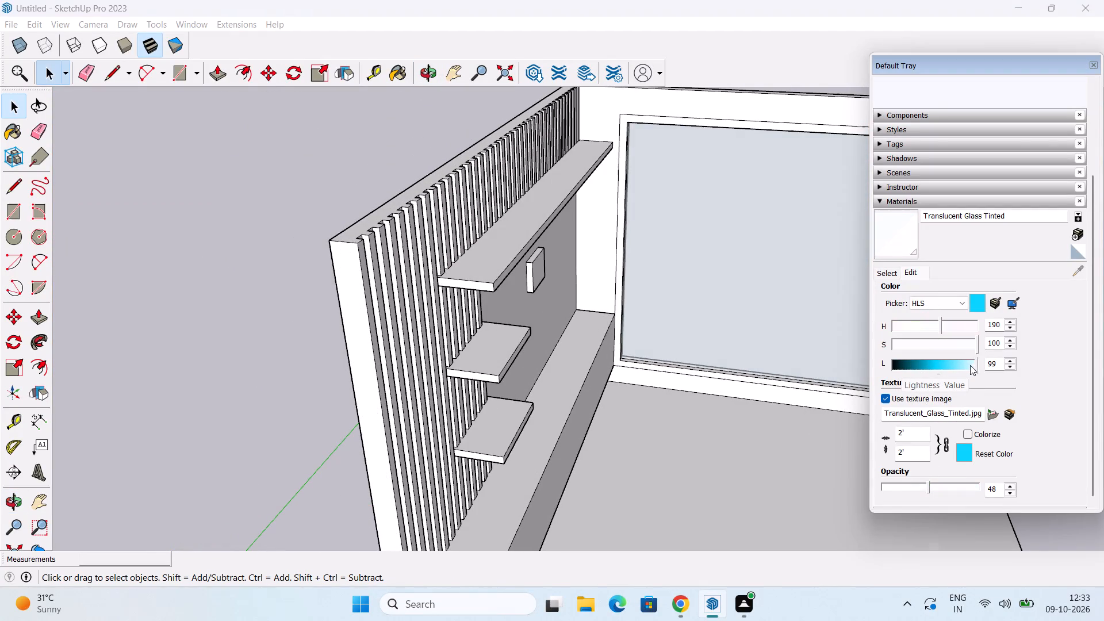
{"action": "scroll", "coordinate": [975, 363], "scroll_direction": "down", "scroll_amount": 3}
{"action": "scroll", "coordinate": [975, 363], "scroll_direction": "up", "scroll_amount": 3}
Draw a rectangle about 13' 8" by 12' 10" on the floor, from in front of the cabinet and window to the floor's open front edge.
{"action": "middle_click_drag", "start_coordinate": [819, 431], "coordinate": [744, 396]}
{"action": "scroll", "coordinate": [753, 392], "scroll_direction": "down", "scroll_amount": 5}
{"action": "middle_click_drag", "start_coordinate": [757, 381], "coordinate": [635, 340]}
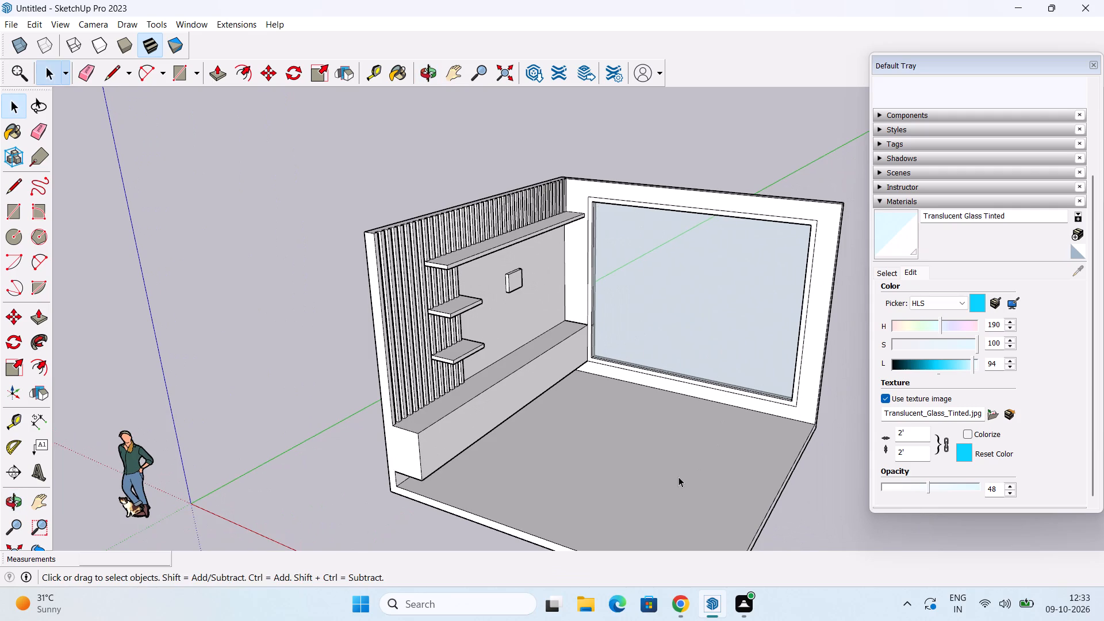
{"action": "scroll", "coordinate": [678, 477], "scroll_direction": "up", "scroll_amount": 3}
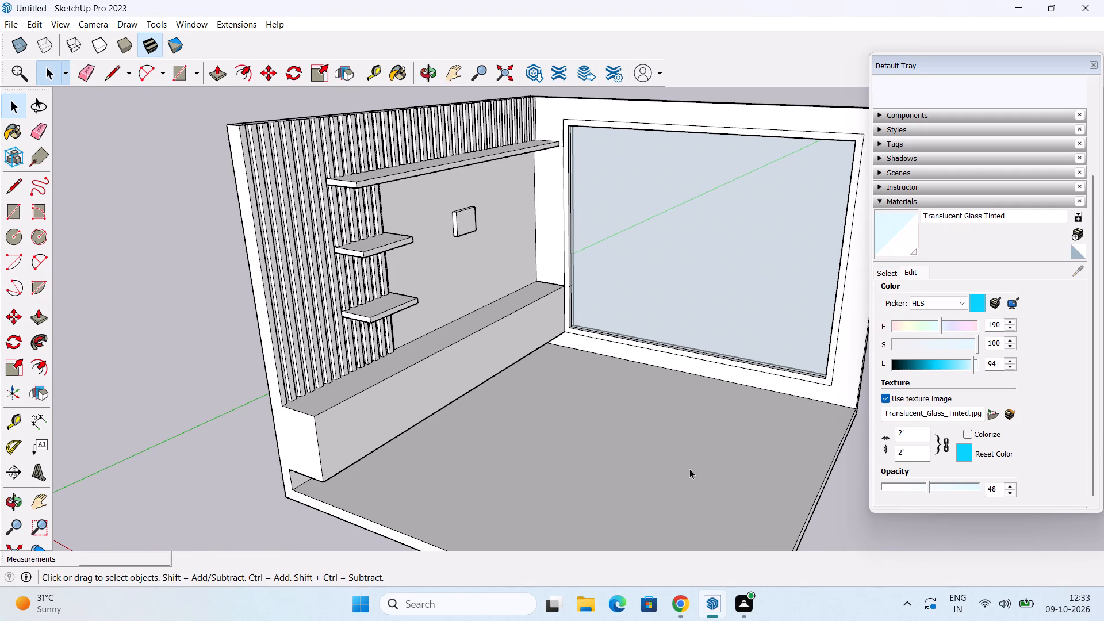
{"action": "middle_click_drag", "start_coordinate": [689, 469], "coordinate": [691, 459]}
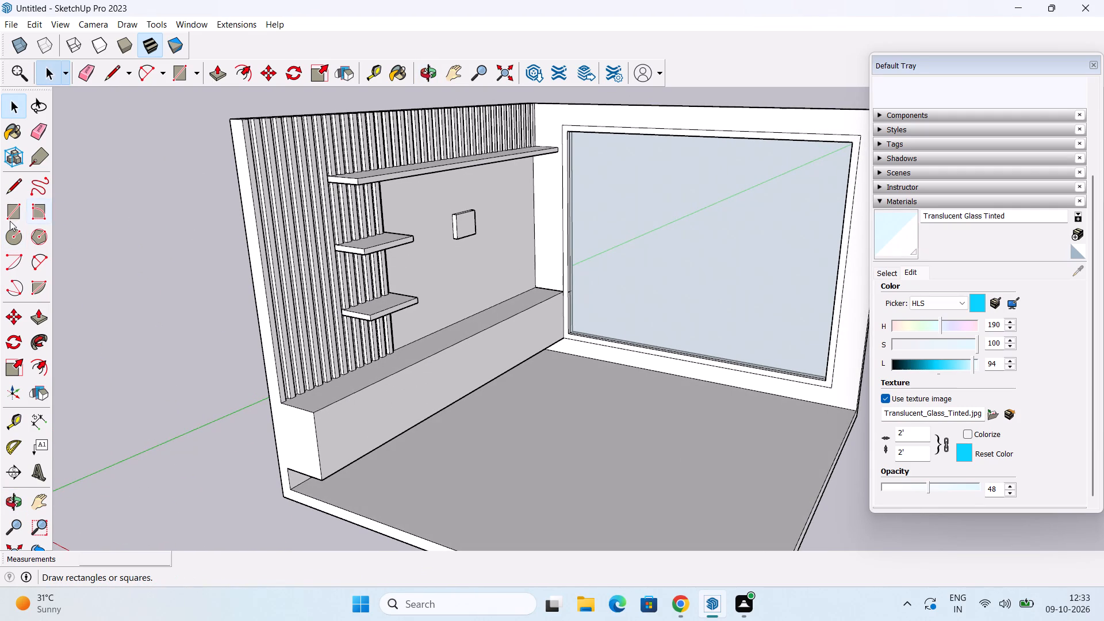
{"action": "left_click", "coordinate": [17, 218]}
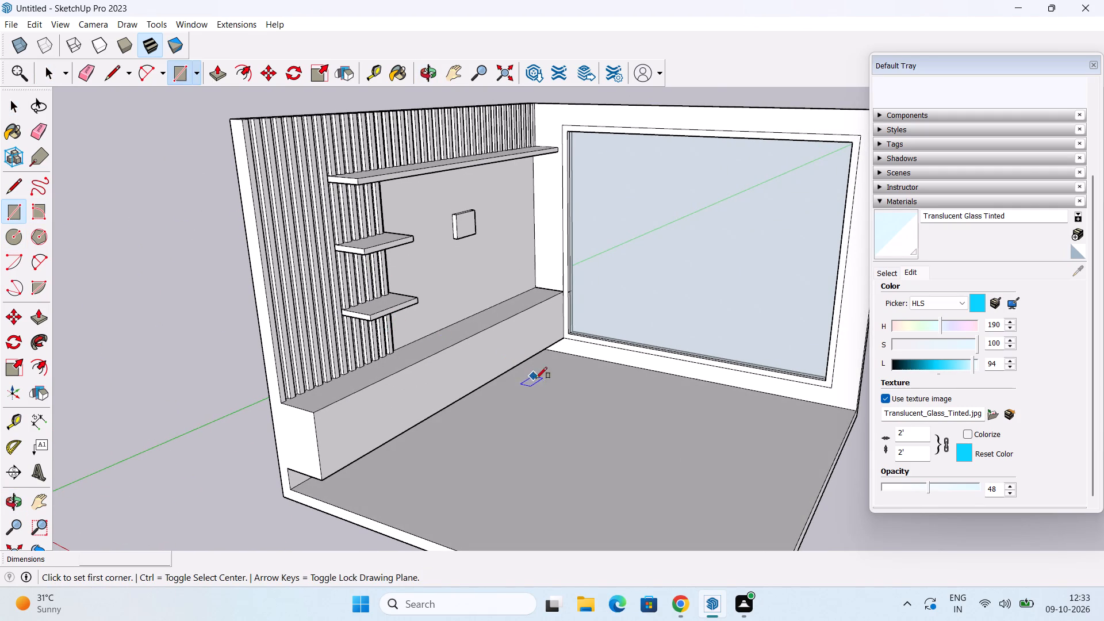
{"action": "middle_click_drag", "start_coordinate": [536, 378], "coordinate": [561, 430]}
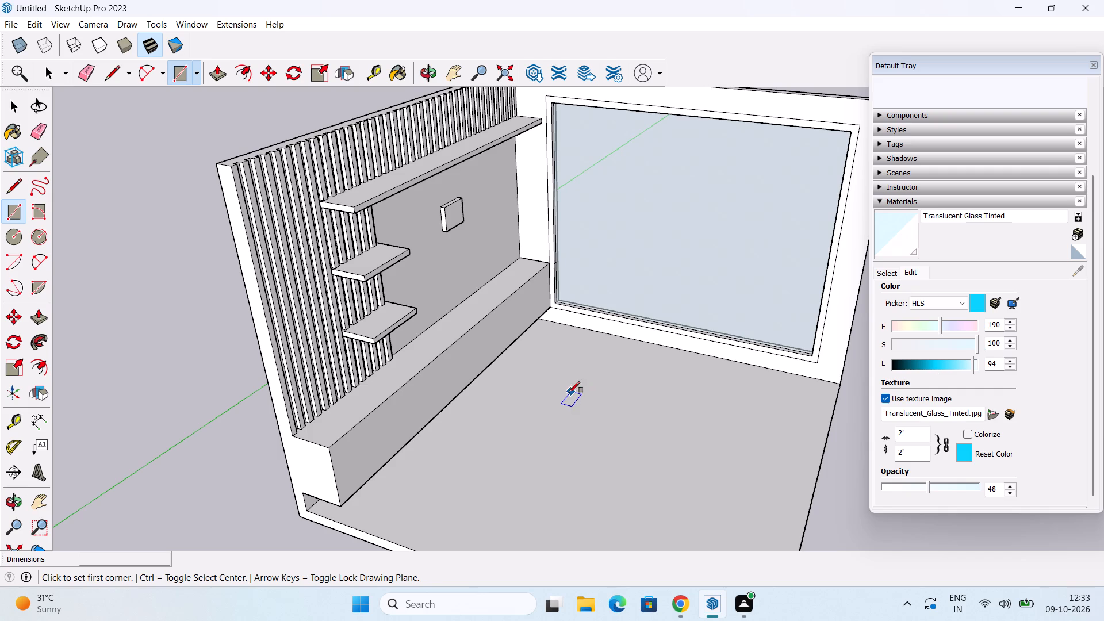
{"action": "left_click", "coordinate": [559, 379]}
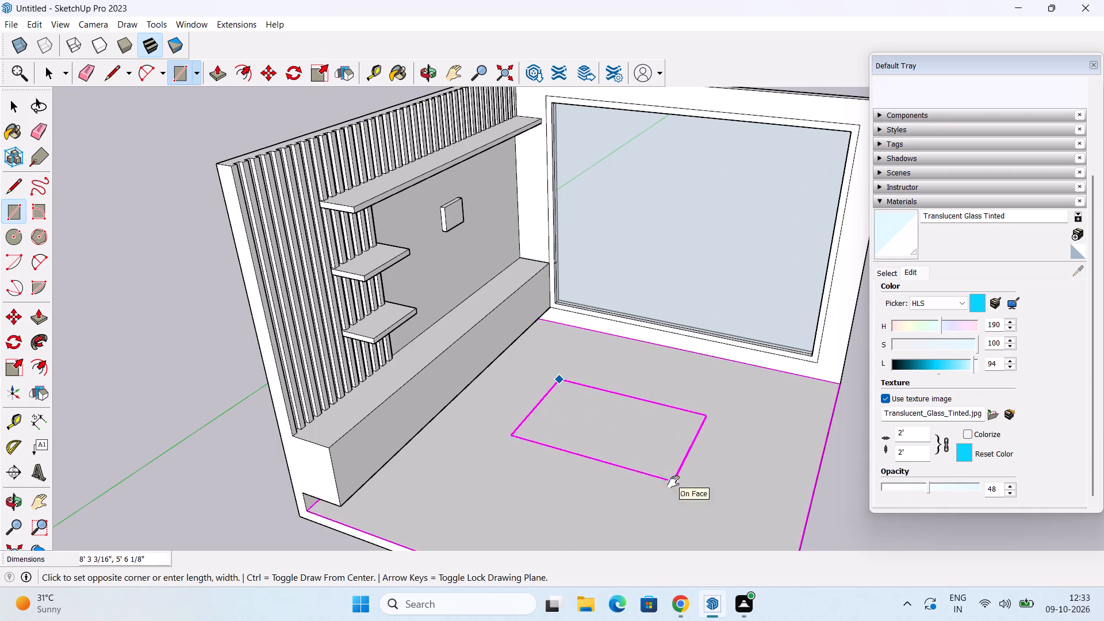
{"action": "middle_click_drag", "start_coordinate": [673, 482], "coordinate": [631, 333], "text": "shift"}
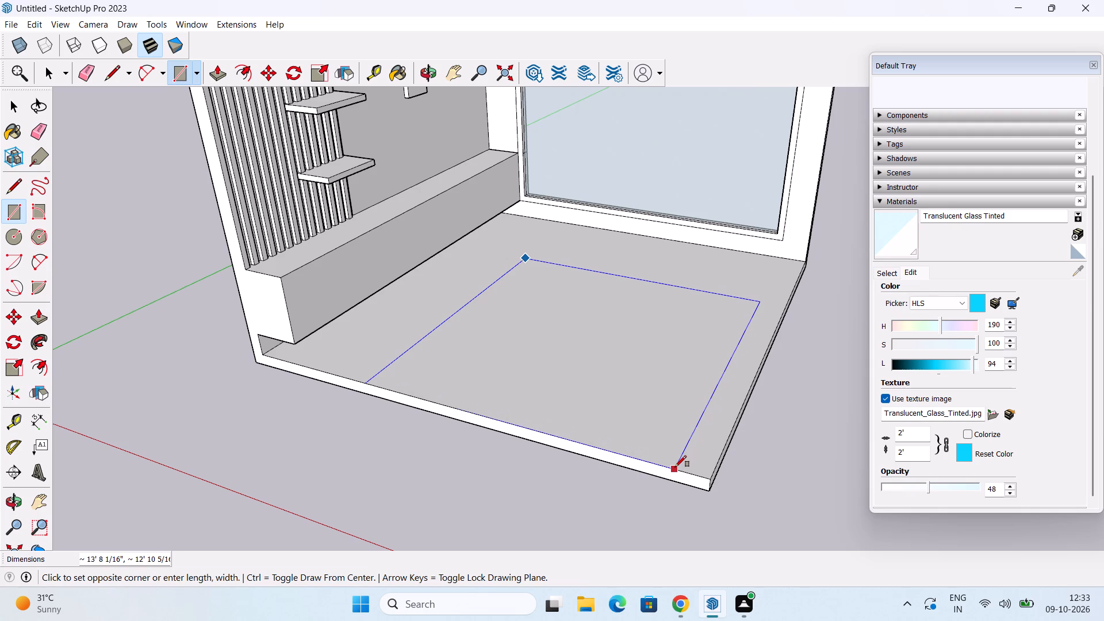
{"action": "left_click", "coordinate": [675, 467]}
{"action": "key", "text": "space"}
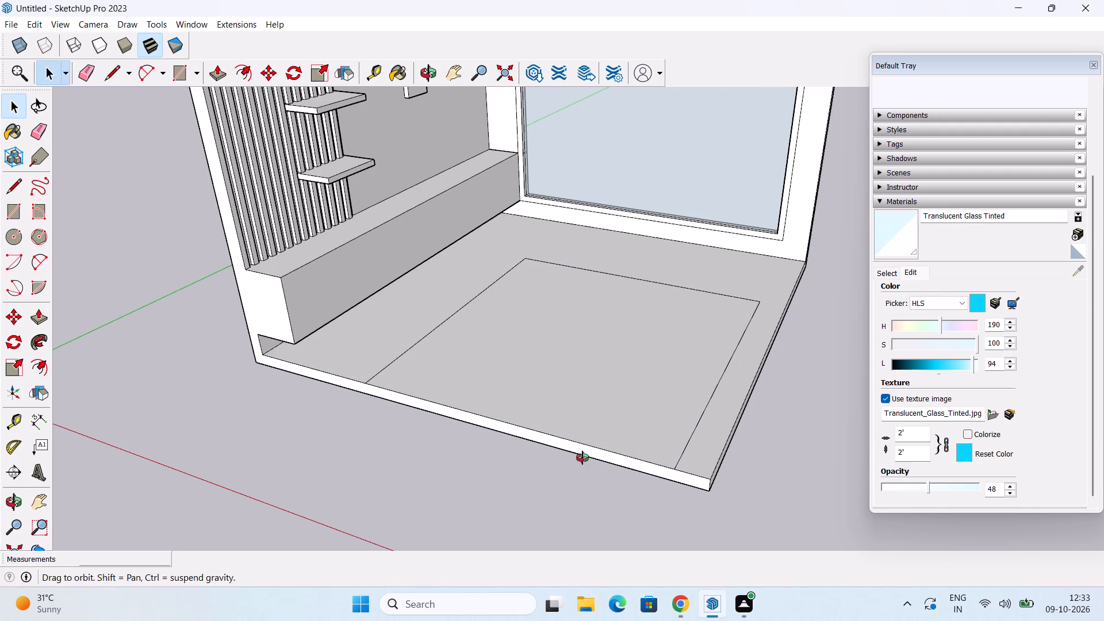
Draw a 6" line across the wall's end at floor level, separating the floor's front edge face from the wall above.
{"action": "middle_click", "coordinate": [582, 458]}
{"action": "key", "text": "l"}
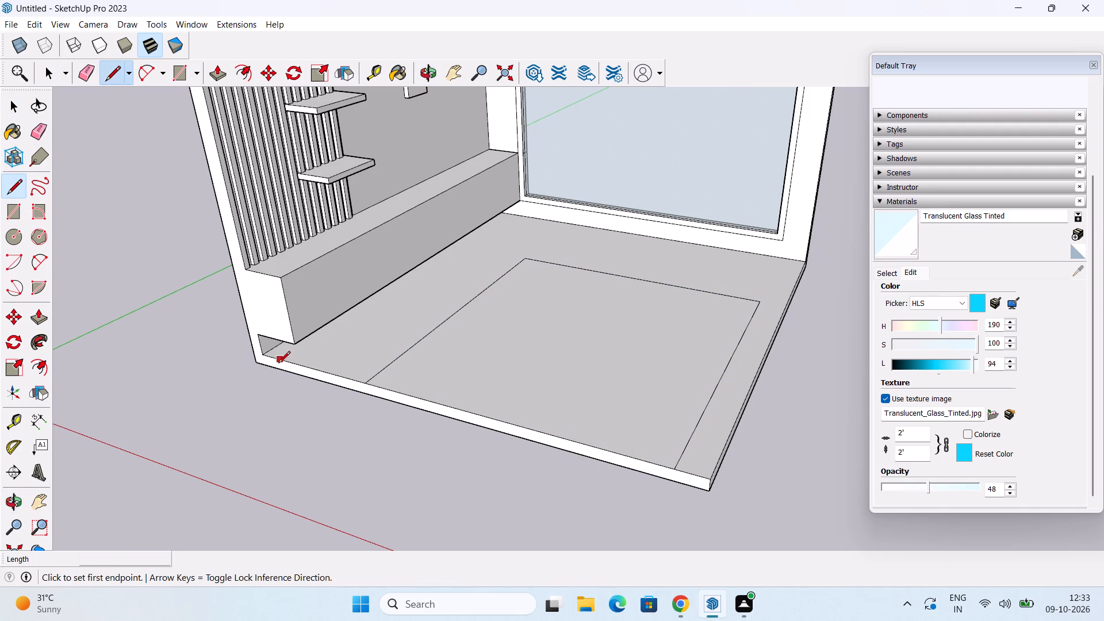
{"action": "left_click", "coordinate": [263, 354]}
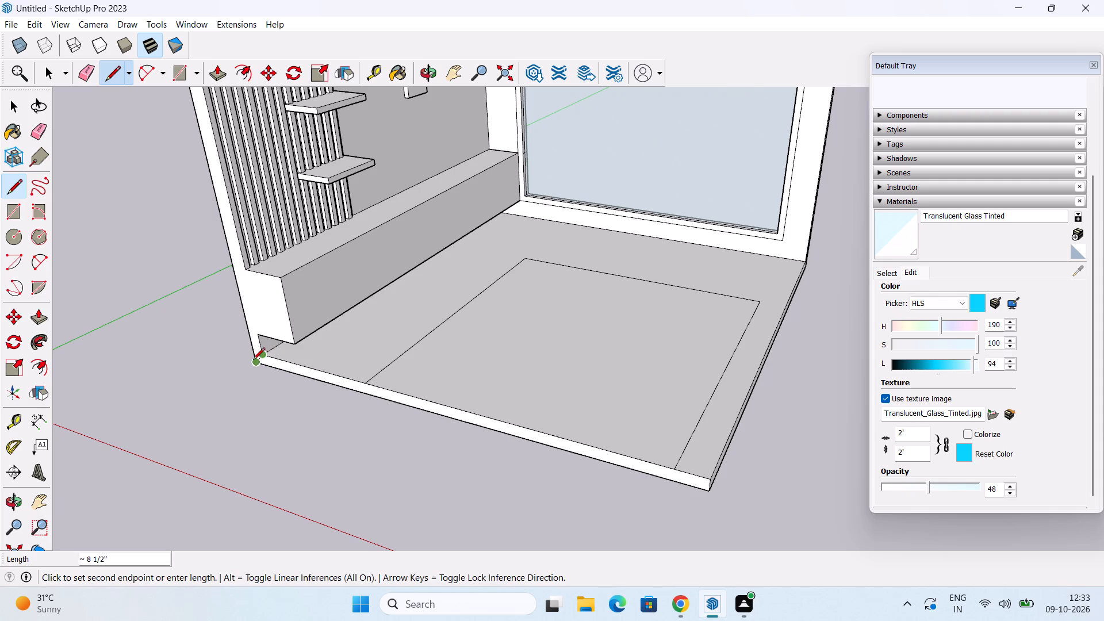
{"action": "scroll", "coordinate": [254, 358], "scroll_direction": "up", "scroll_amount": 3}
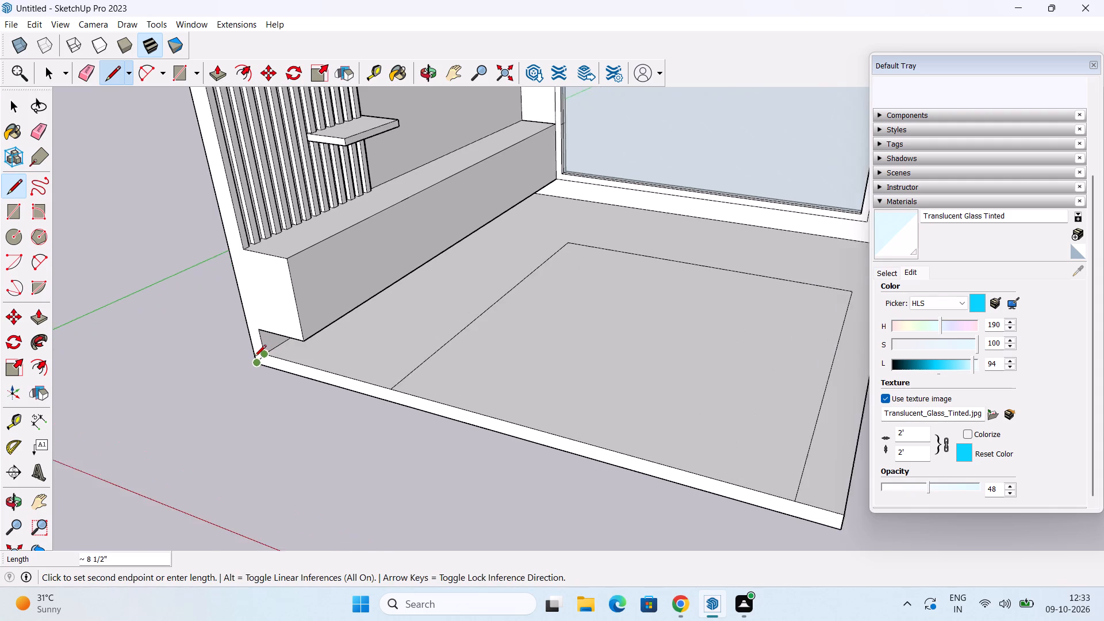
{"action": "scroll", "coordinate": [254, 358], "scroll_direction": "up", "scroll_amount": 6}
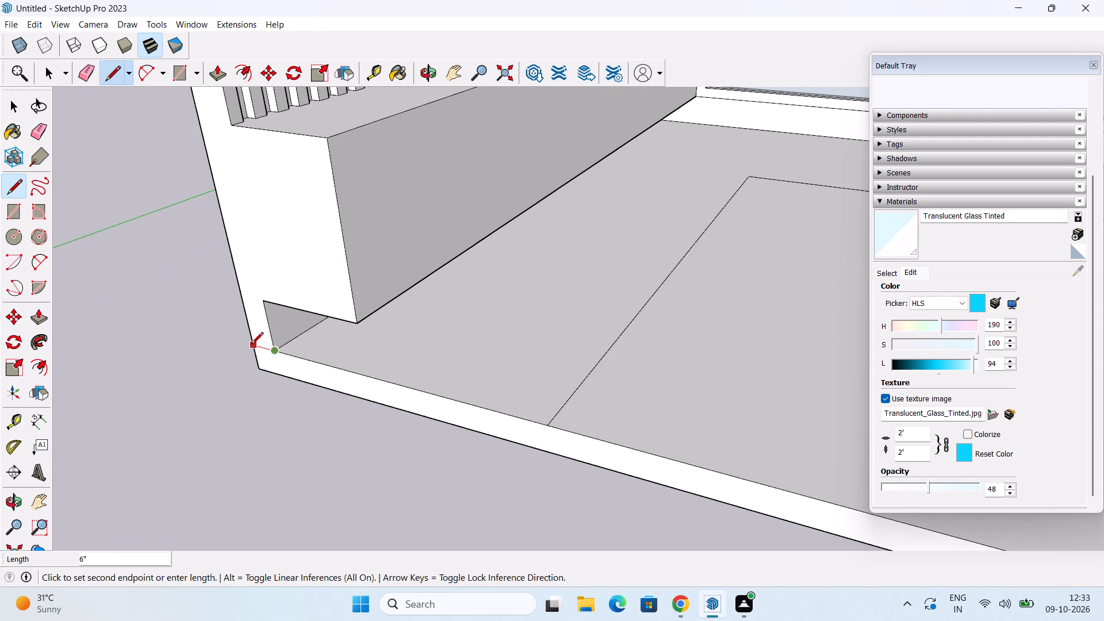
{"action": "left_click", "coordinate": [251, 345]}
{"action": "left_click_drag", "start_coordinate": [315, 356], "coordinate": [409, 378]}
{"action": "key", "text": "space"}
Extend the floor's front edge face 2' outward, beyond the cabinet and wall end, with Push/Pull.
{"action": "scroll", "coordinate": [409, 378], "scroll_direction": "down", "scroll_amount": 9}
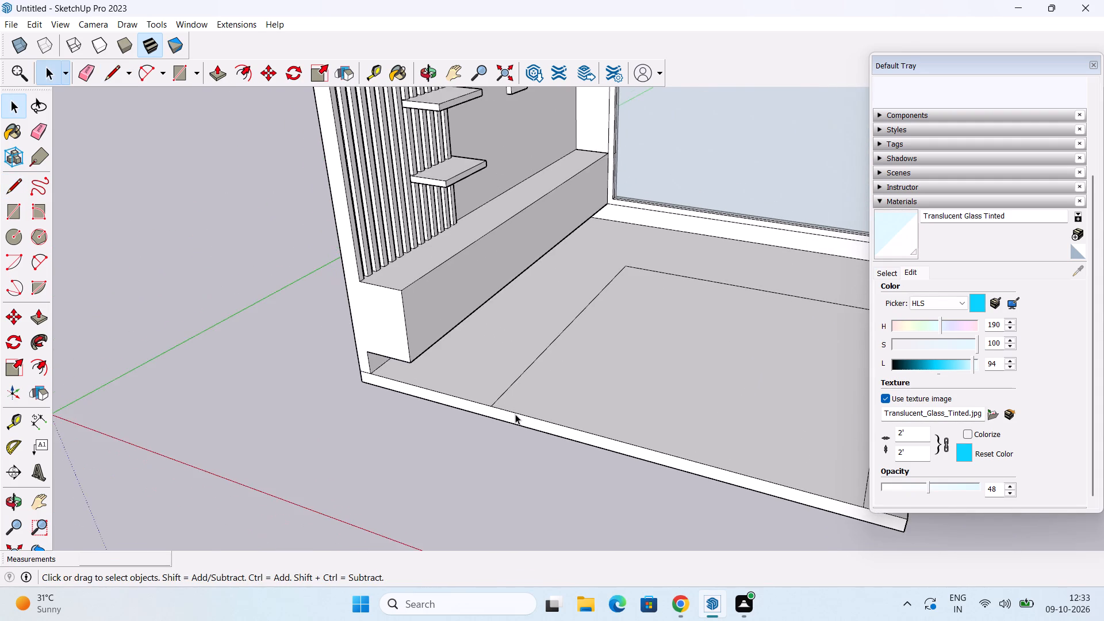
{"action": "middle_click_drag", "start_coordinate": [508, 408], "coordinate": [445, 375], "text": "shift"}
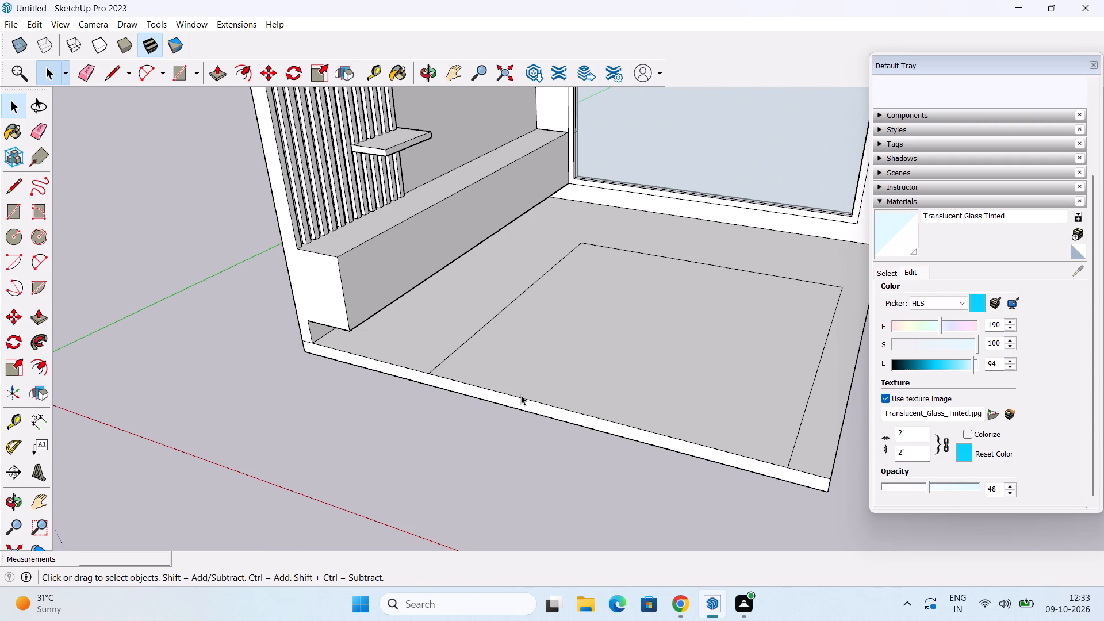
{"action": "key", "text": "p"}
{"action": "left_click", "coordinate": [478, 392]}
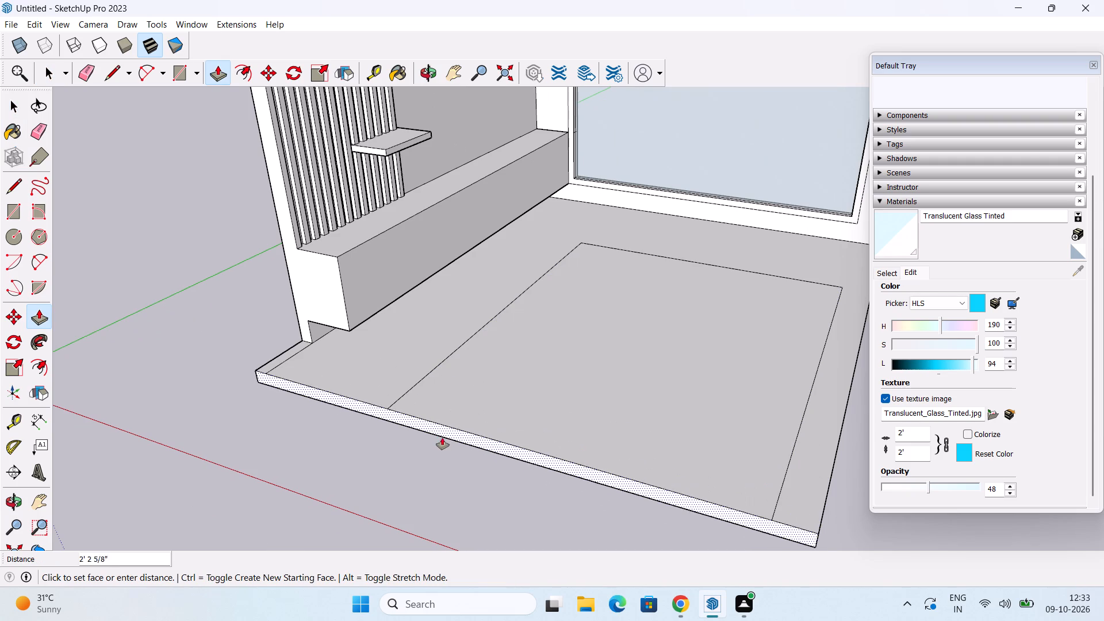
{"action": "type", "text": "2'"}
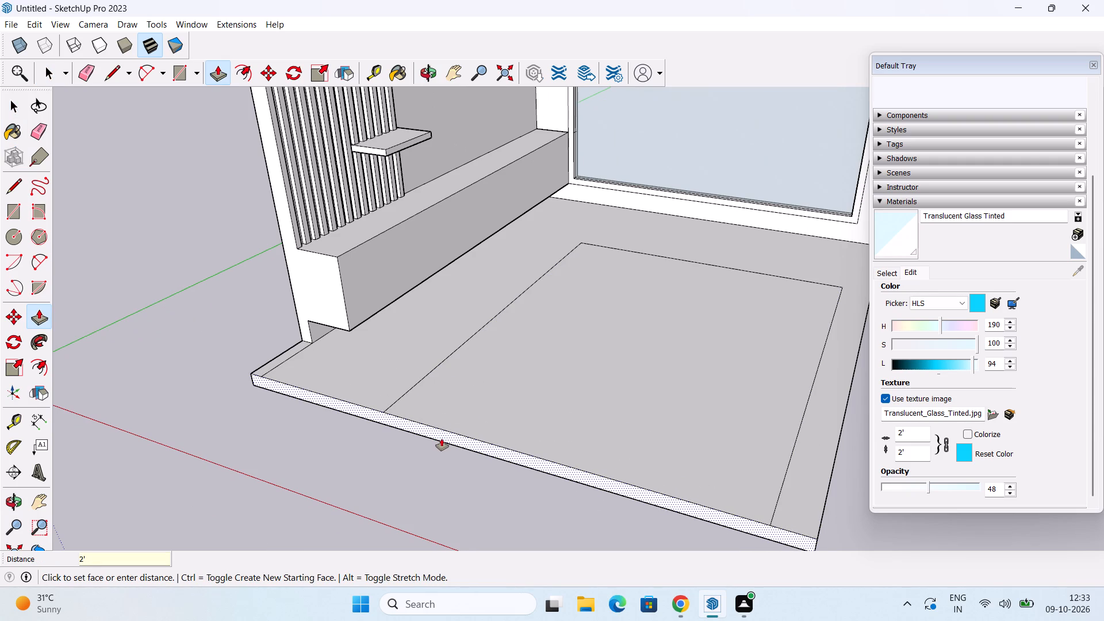
{"action": "key", "text": "Return"}
{"action": "key", "text": "space"}
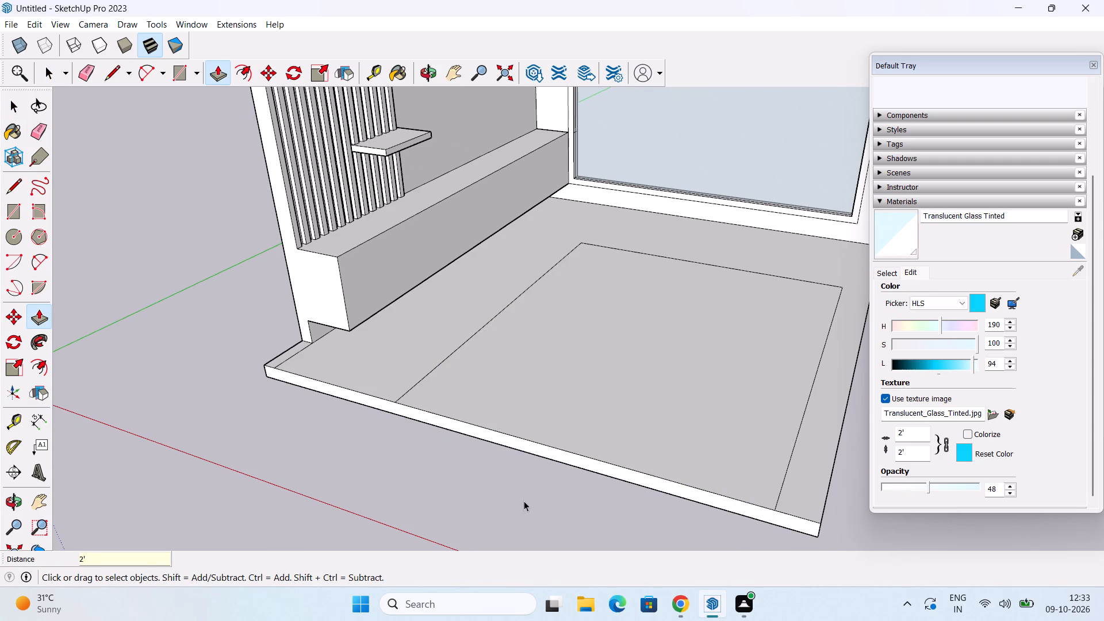
Close the floor rectangle with a line about 12' 10" long parallel to the front edge, and erase the two side stubs beyond it.
{"action": "key", "text": "l"}
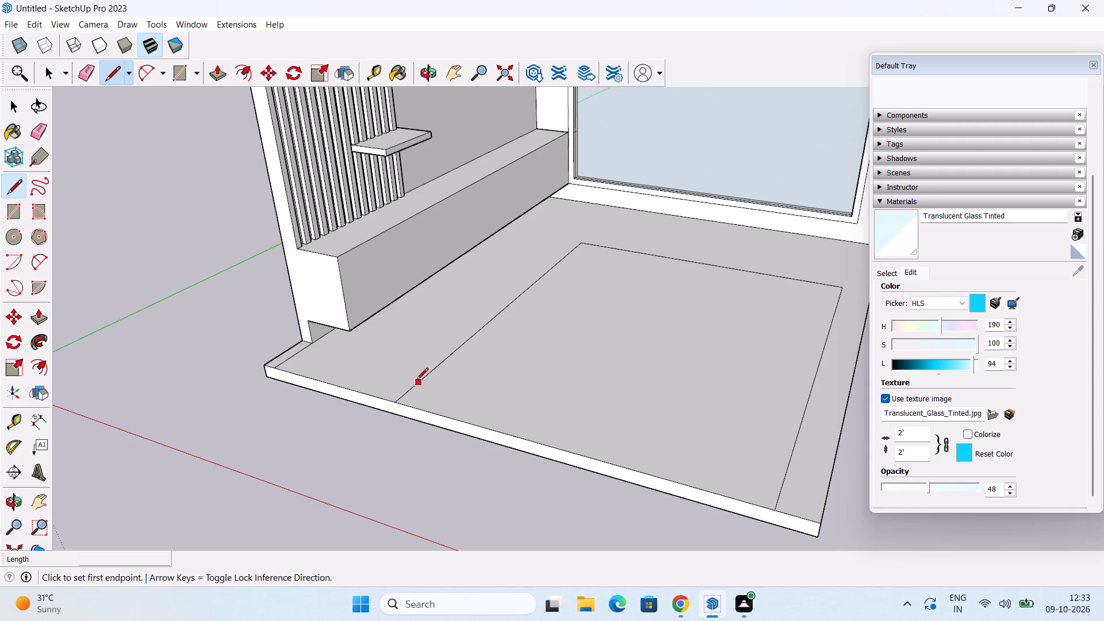
{"action": "left_click", "coordinate": [416, 381]}
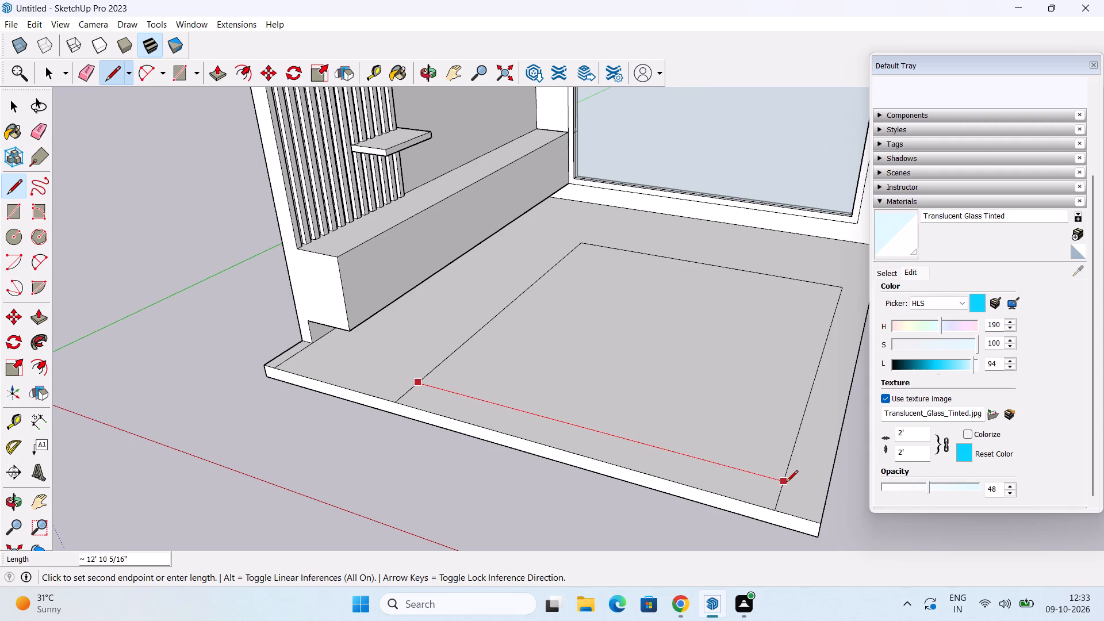
{"action": "left_click", "coordinate": [786, 483]}
{"action": "key", "text": "space"}
{"action": "key", "text": "e"}
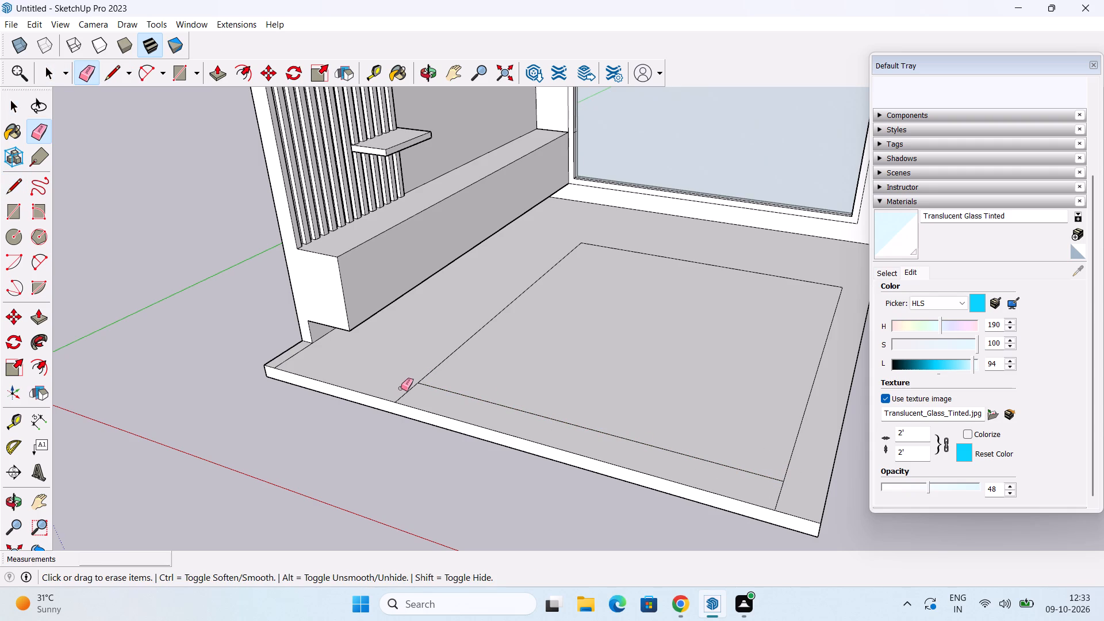
{"action": "left_click", "coordinate": [405, 393]}
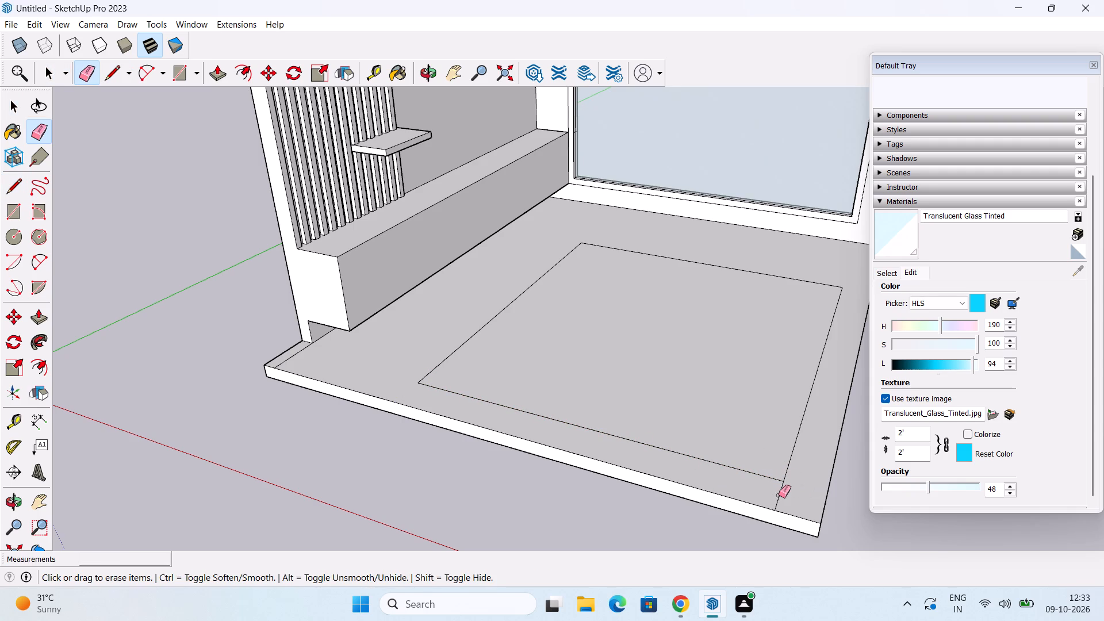
{"action": "left_click", "coordinate": [779, 495]}
{"action": "key", "text": "space"}
Raise the rectangle on the floor with Push/Pull, trying 3" first and setting the height to 1".
{"action": "type", "text": "P"}
{"action": "left_click", "coordinate": [741, 433]}
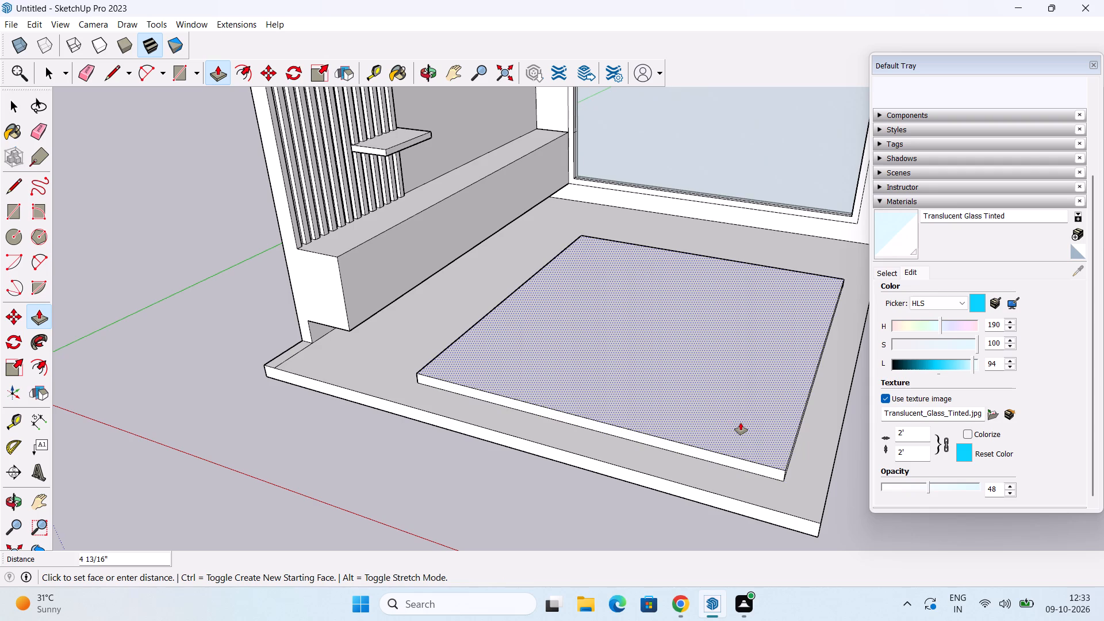
{"action": "type", "text": "3\""}
{"action": "key", "text": "Return"}
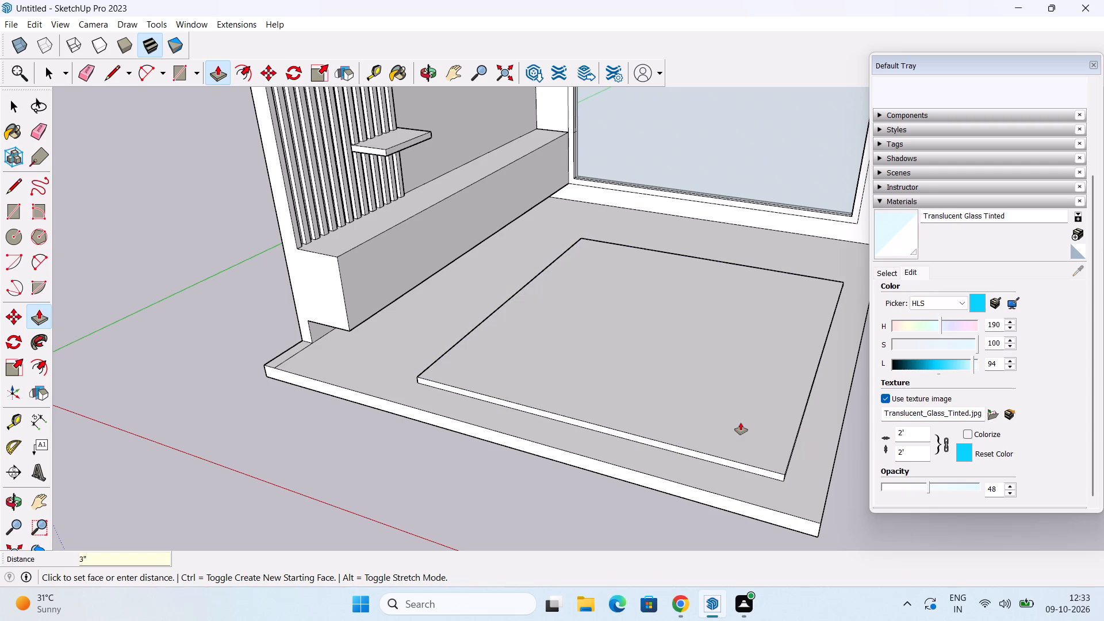
{"action": "type", "text": "1\""}
{"action": "key", "text": "Return"}
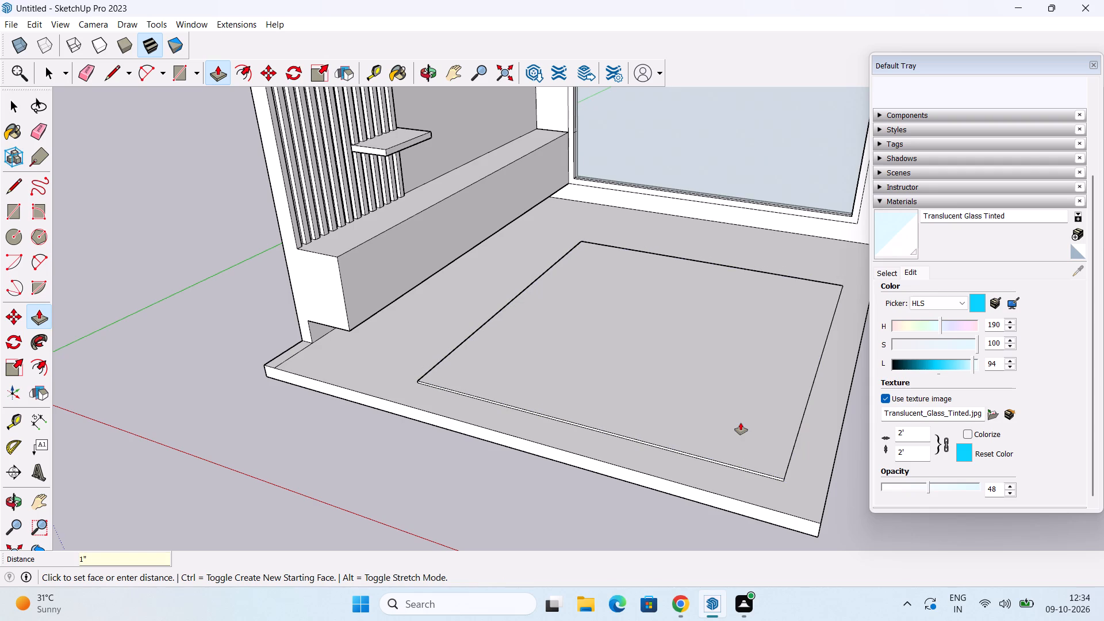
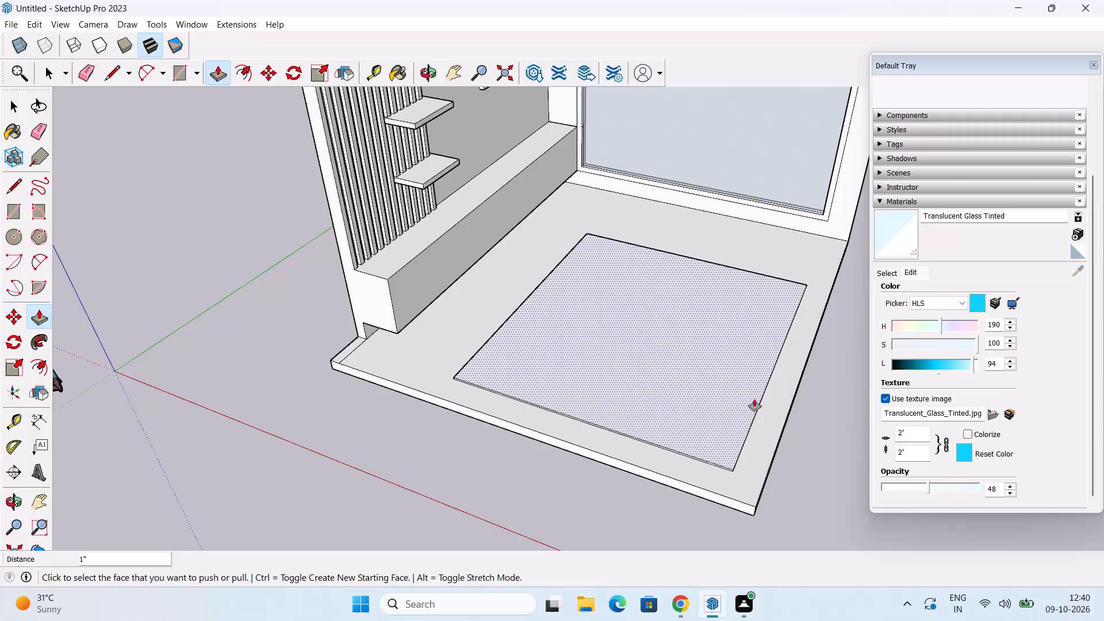
Examine the whole room and the raised floor panel from several viewing angles.
{"action": "key", "text": "space"}
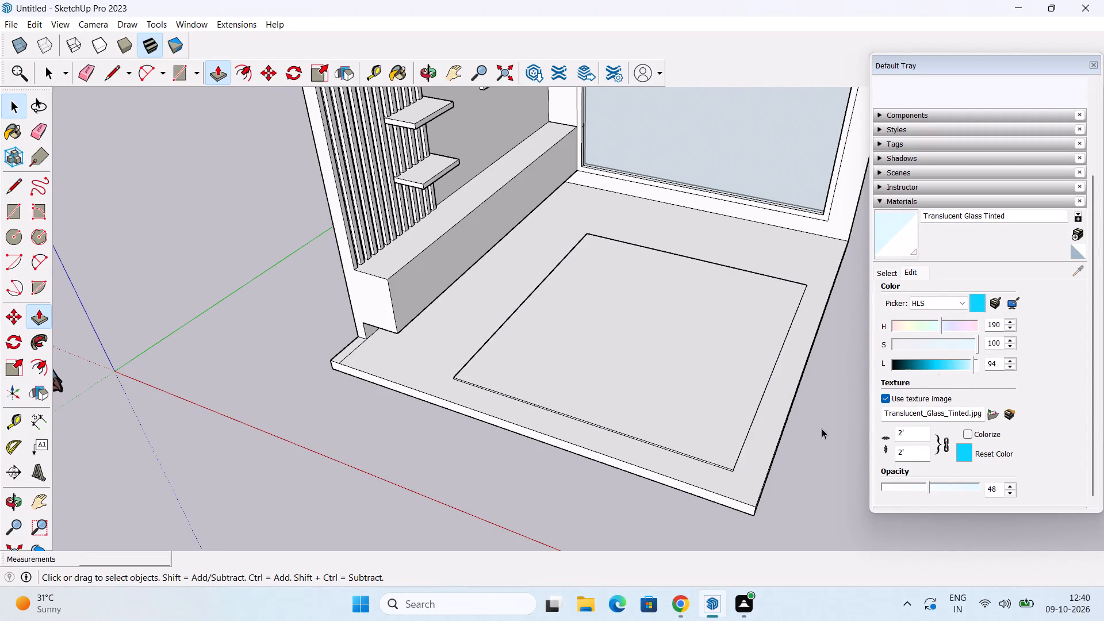
{"action": "middle_click_drag", "start_coordinate": [821, 423], "coordinate": [677, 524]}
{"action": "scroll", "coordinate": [679, 493], "scroll_direction": "down", "scroll_amount": 2}
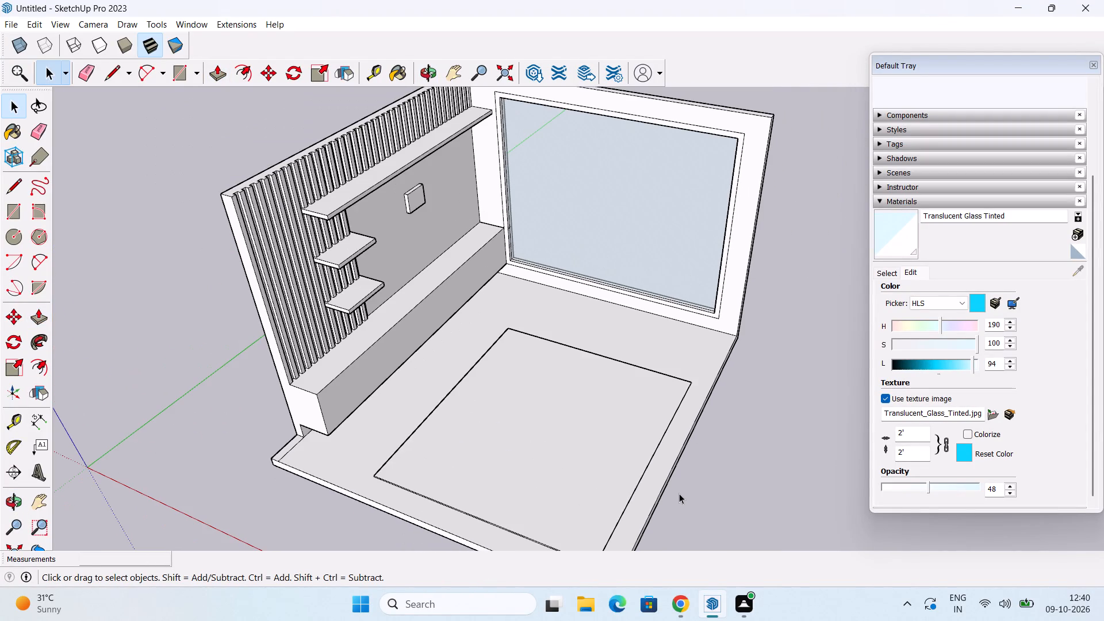
{"action": "middle_click_drag", "start_coordinate": [692, 483], "coordinate": [745, 337]}
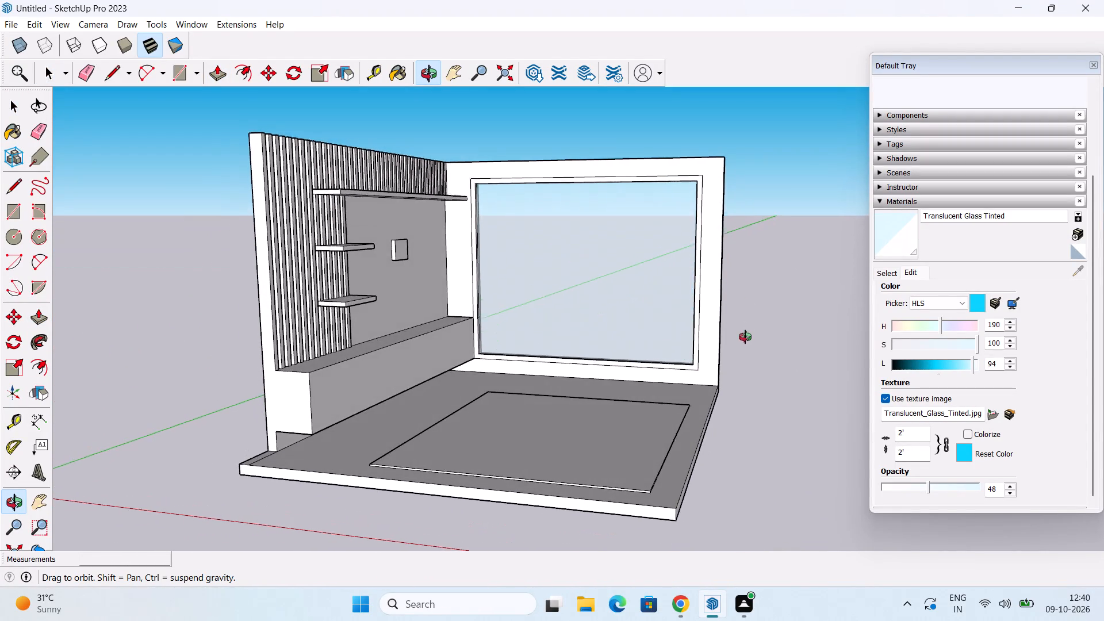
{"action": "middle_click_drag", "start_coordinate": [745, 337], "coordinate": [738, 374]}
{"action": "middle_click_drag", "start_coordinate": [735, 423], "coordinate": [726, 434]}
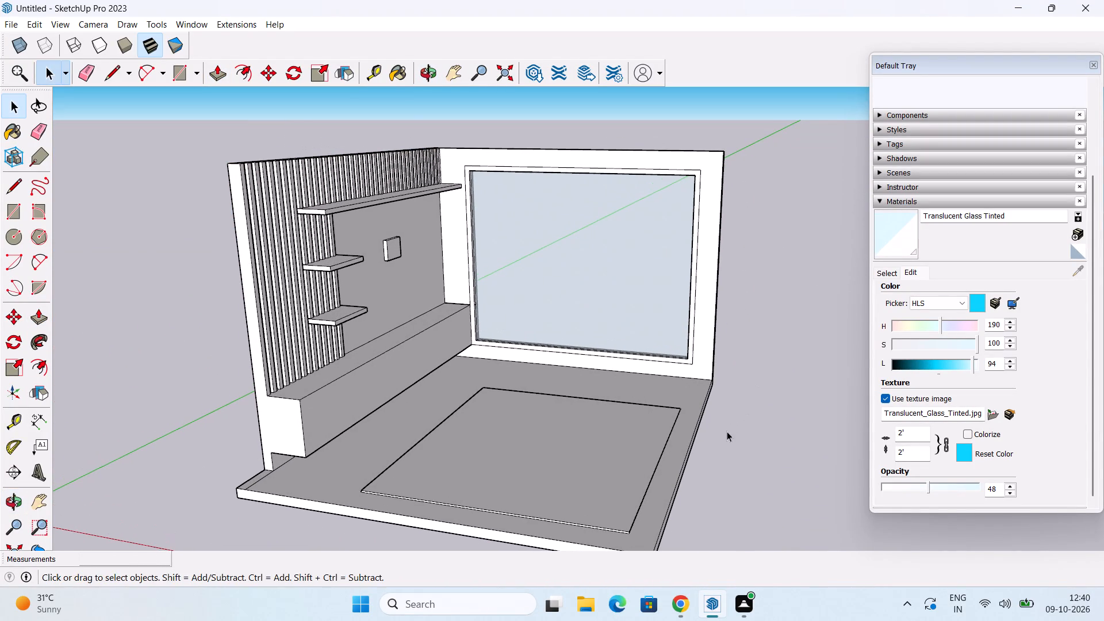
{"action": "middle_click_drag", "start_coordinate": [727, 430], "coordinate": [707, 434]}
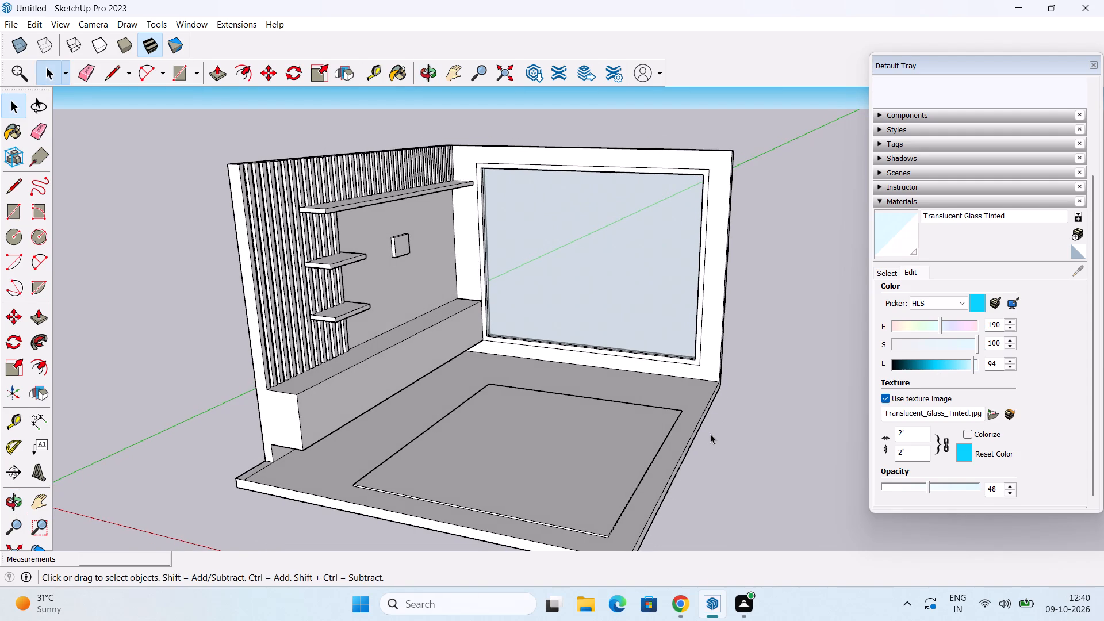
{"action": "middle_click_drag", "start_coordinate": [734, 408], "coordinate": [734, 401]}
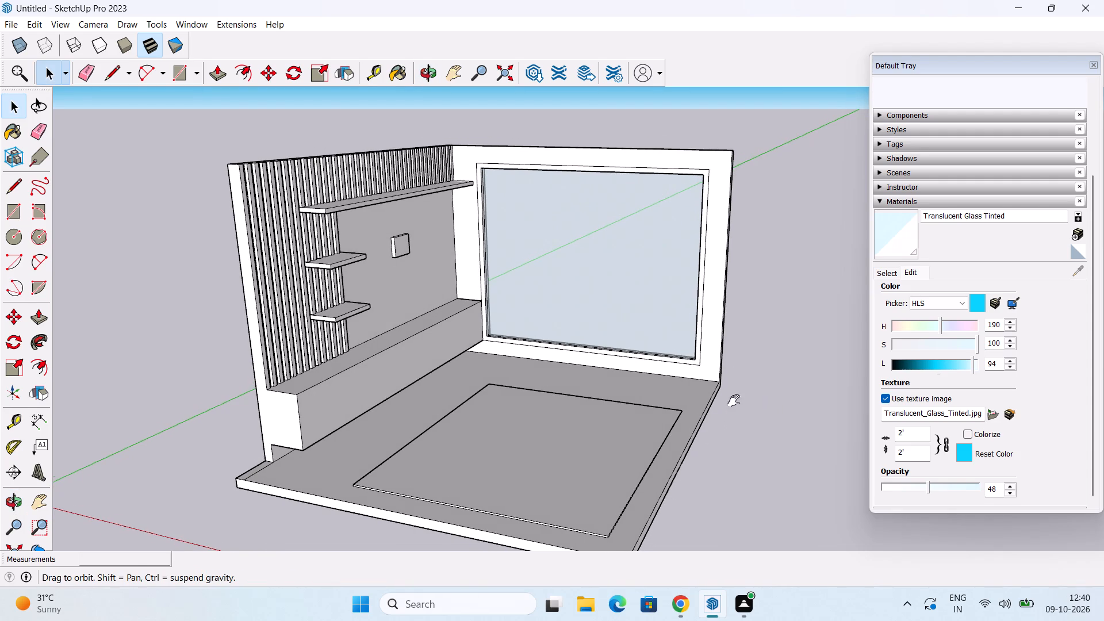
{"action": "middle_click_drag", "start_coordinate": [734, 401], "coordinate": [733, 401]}
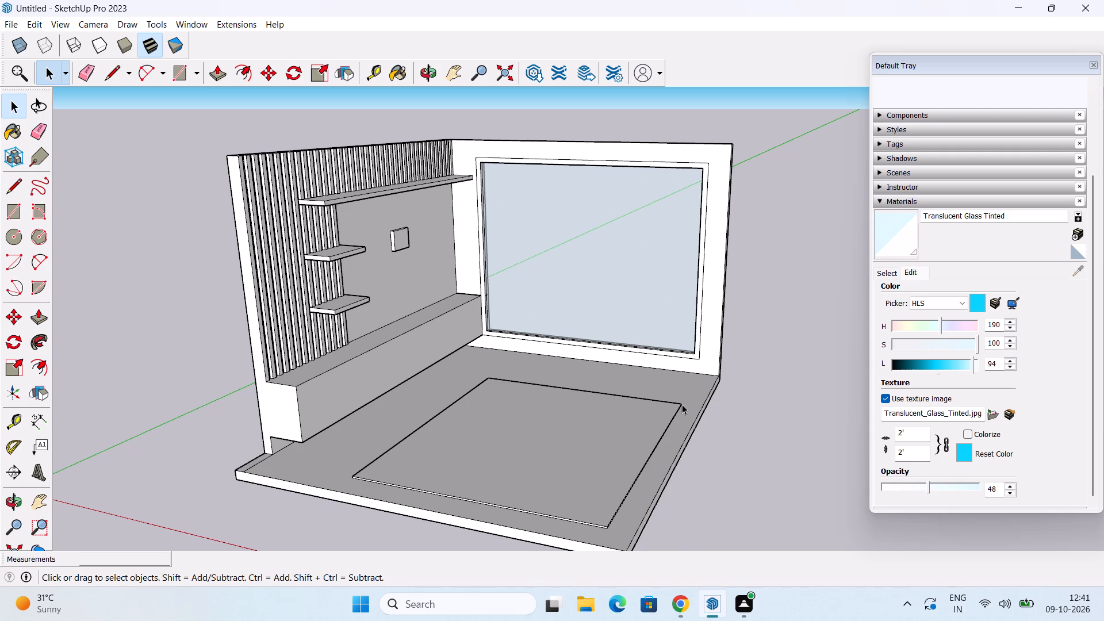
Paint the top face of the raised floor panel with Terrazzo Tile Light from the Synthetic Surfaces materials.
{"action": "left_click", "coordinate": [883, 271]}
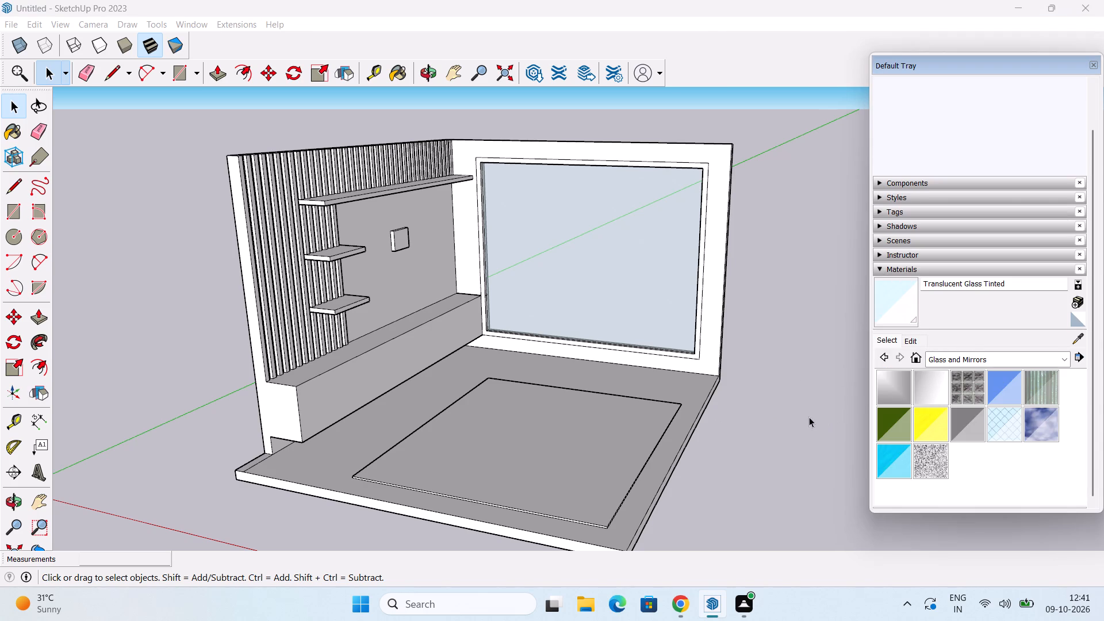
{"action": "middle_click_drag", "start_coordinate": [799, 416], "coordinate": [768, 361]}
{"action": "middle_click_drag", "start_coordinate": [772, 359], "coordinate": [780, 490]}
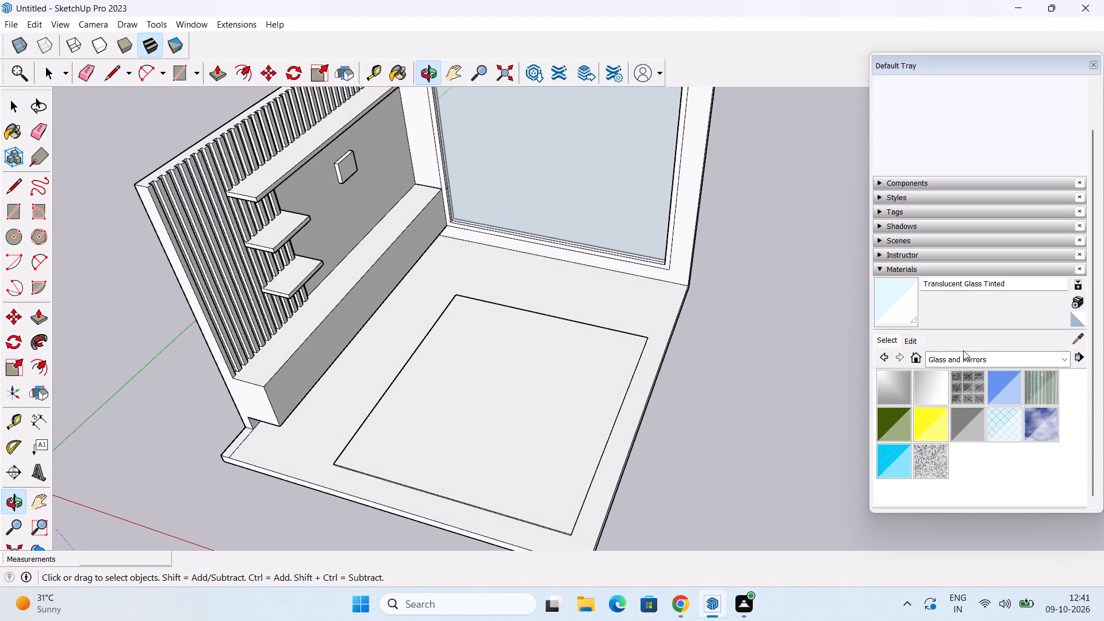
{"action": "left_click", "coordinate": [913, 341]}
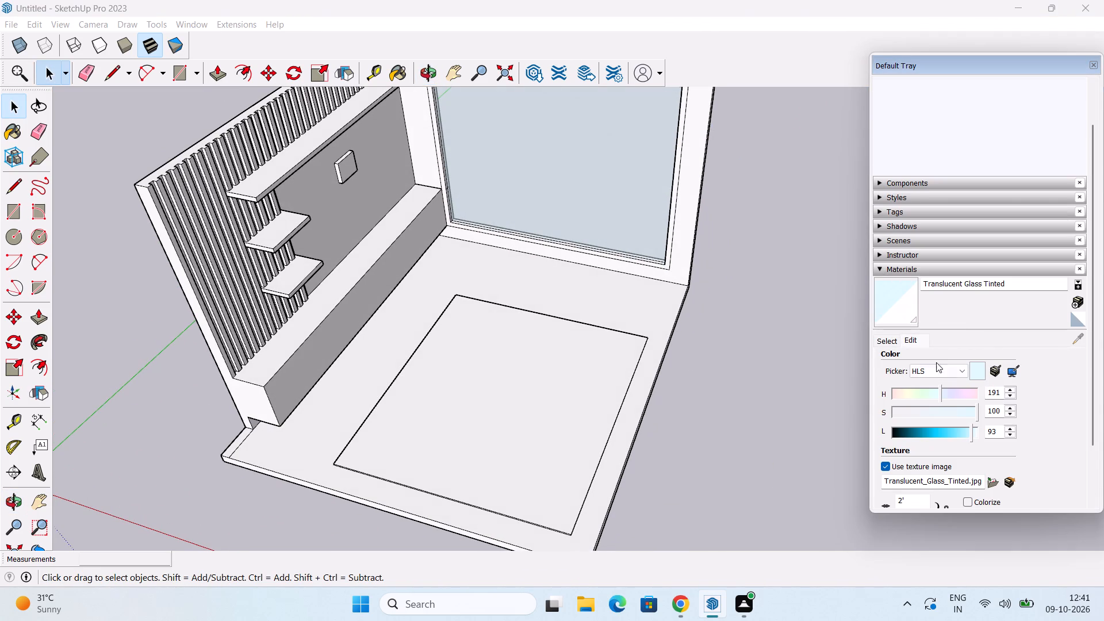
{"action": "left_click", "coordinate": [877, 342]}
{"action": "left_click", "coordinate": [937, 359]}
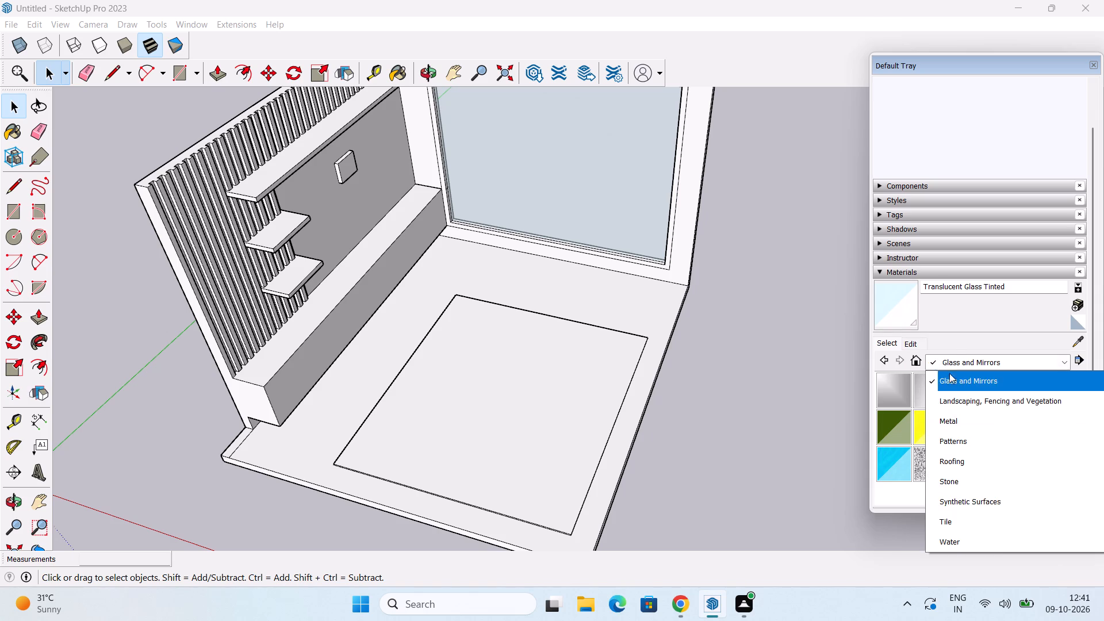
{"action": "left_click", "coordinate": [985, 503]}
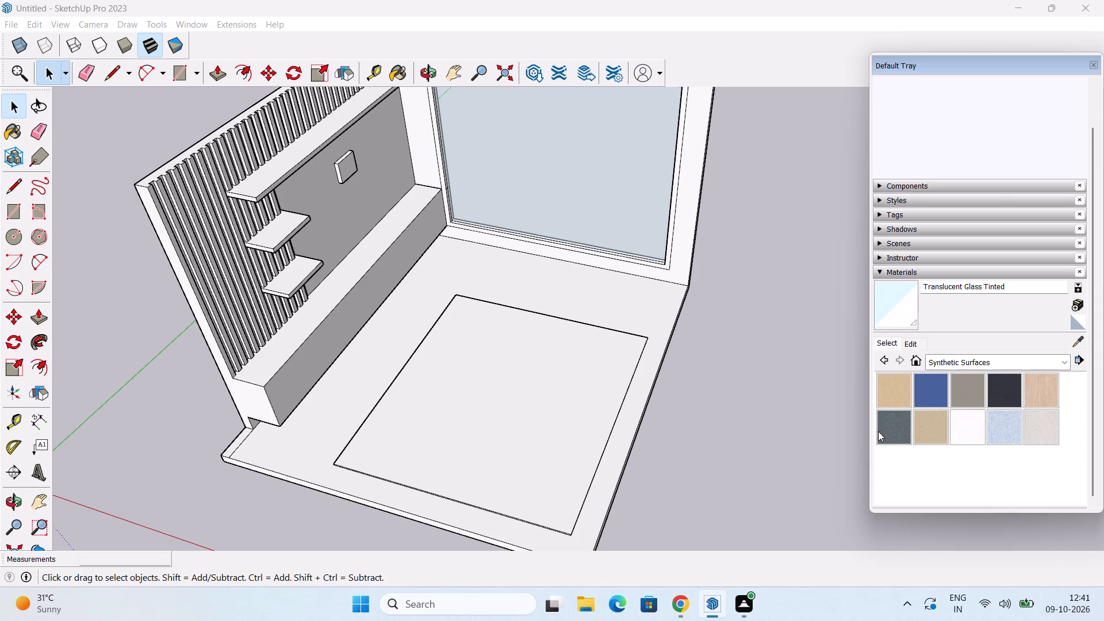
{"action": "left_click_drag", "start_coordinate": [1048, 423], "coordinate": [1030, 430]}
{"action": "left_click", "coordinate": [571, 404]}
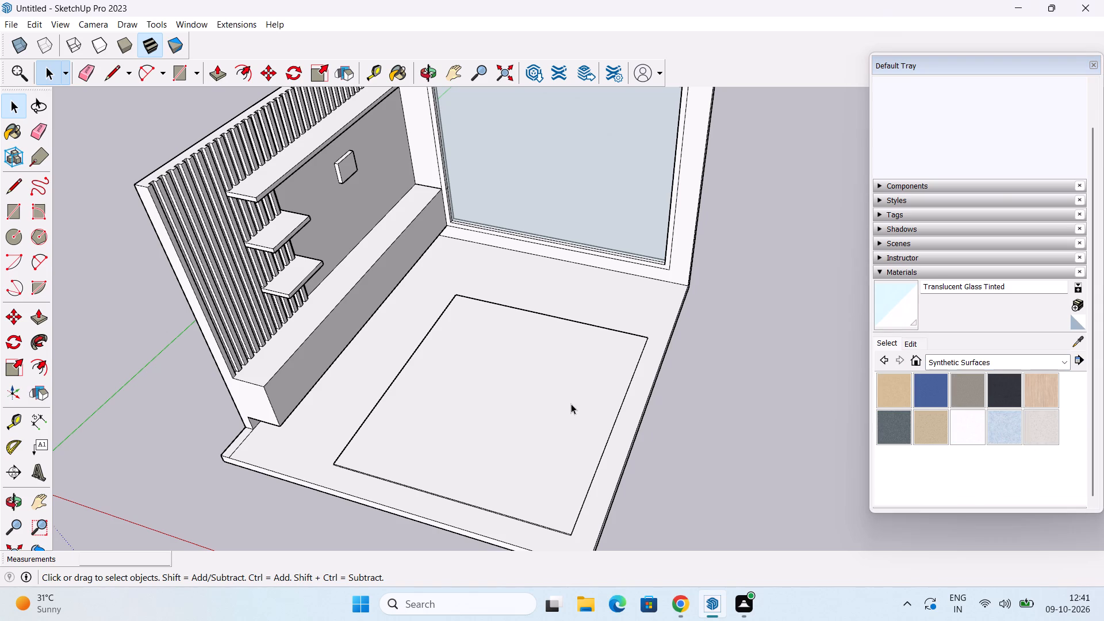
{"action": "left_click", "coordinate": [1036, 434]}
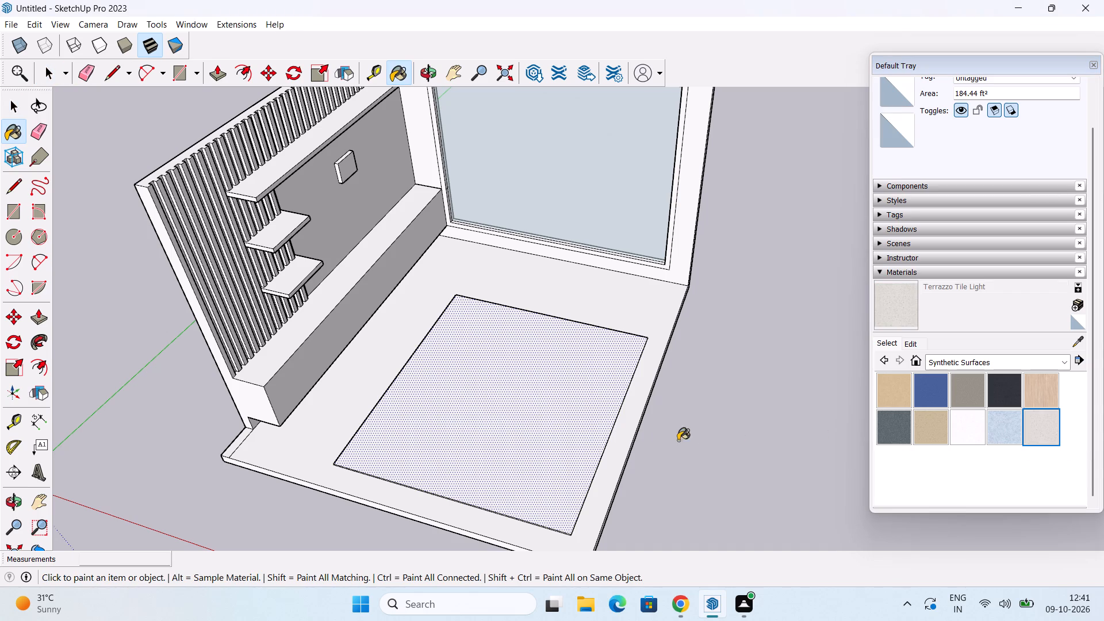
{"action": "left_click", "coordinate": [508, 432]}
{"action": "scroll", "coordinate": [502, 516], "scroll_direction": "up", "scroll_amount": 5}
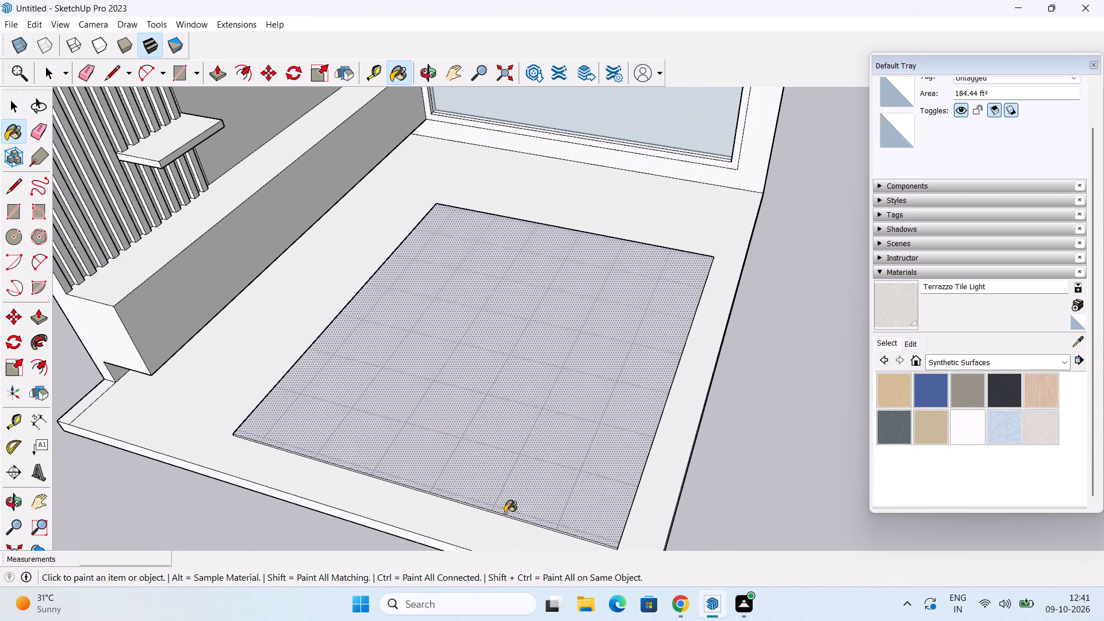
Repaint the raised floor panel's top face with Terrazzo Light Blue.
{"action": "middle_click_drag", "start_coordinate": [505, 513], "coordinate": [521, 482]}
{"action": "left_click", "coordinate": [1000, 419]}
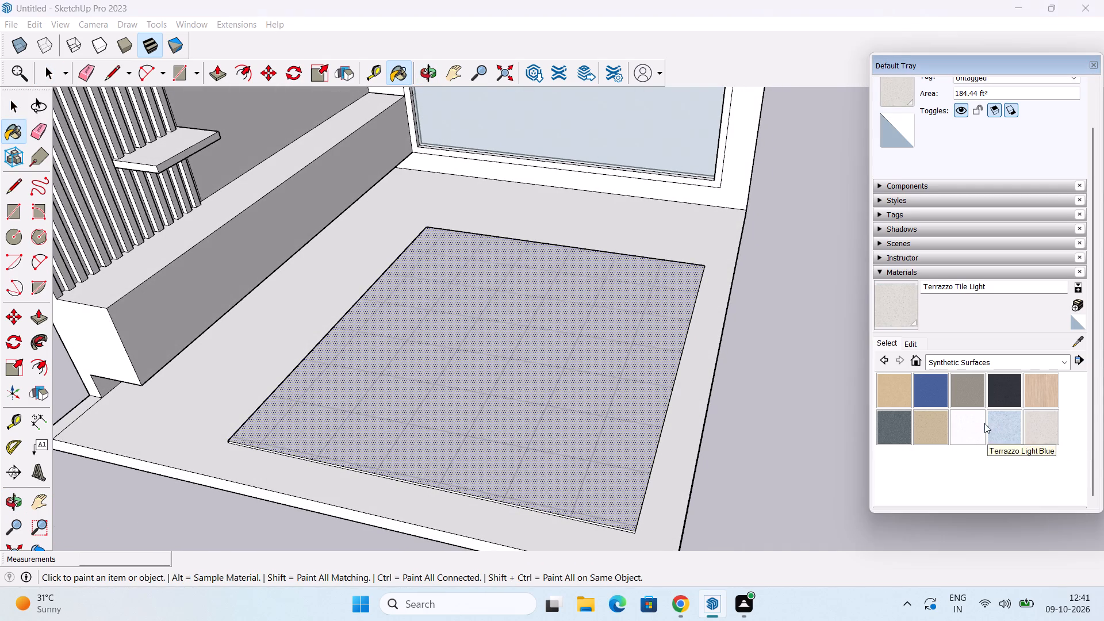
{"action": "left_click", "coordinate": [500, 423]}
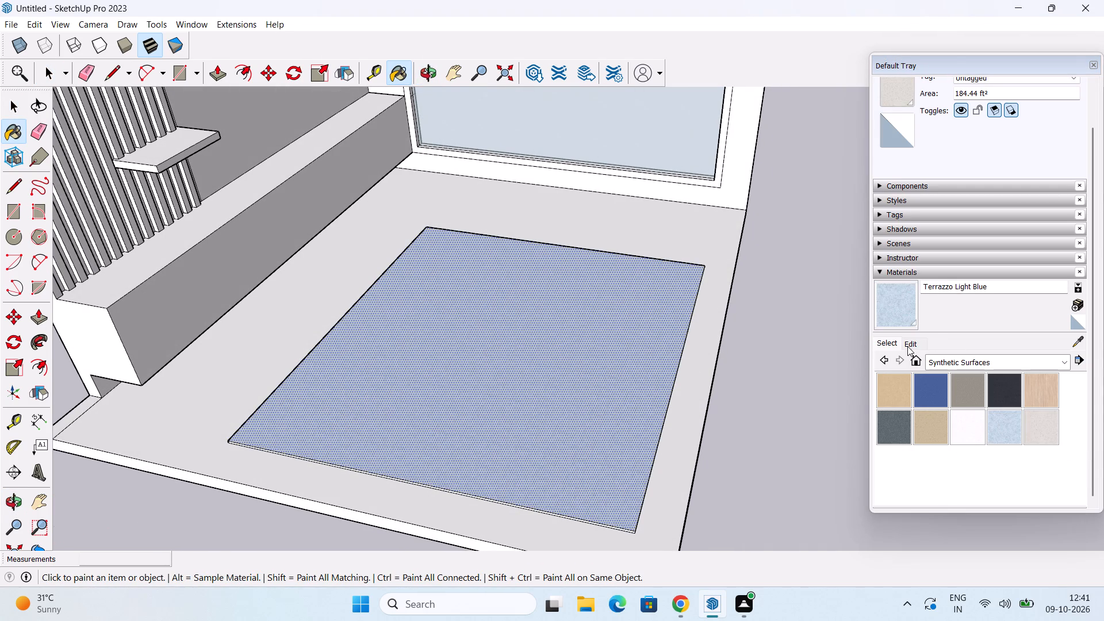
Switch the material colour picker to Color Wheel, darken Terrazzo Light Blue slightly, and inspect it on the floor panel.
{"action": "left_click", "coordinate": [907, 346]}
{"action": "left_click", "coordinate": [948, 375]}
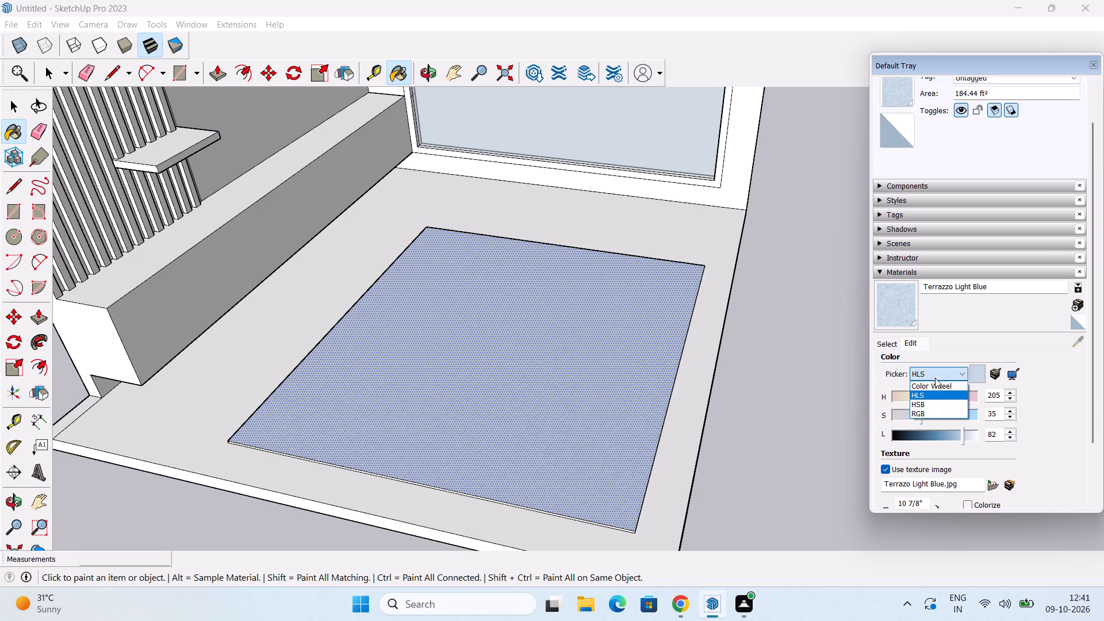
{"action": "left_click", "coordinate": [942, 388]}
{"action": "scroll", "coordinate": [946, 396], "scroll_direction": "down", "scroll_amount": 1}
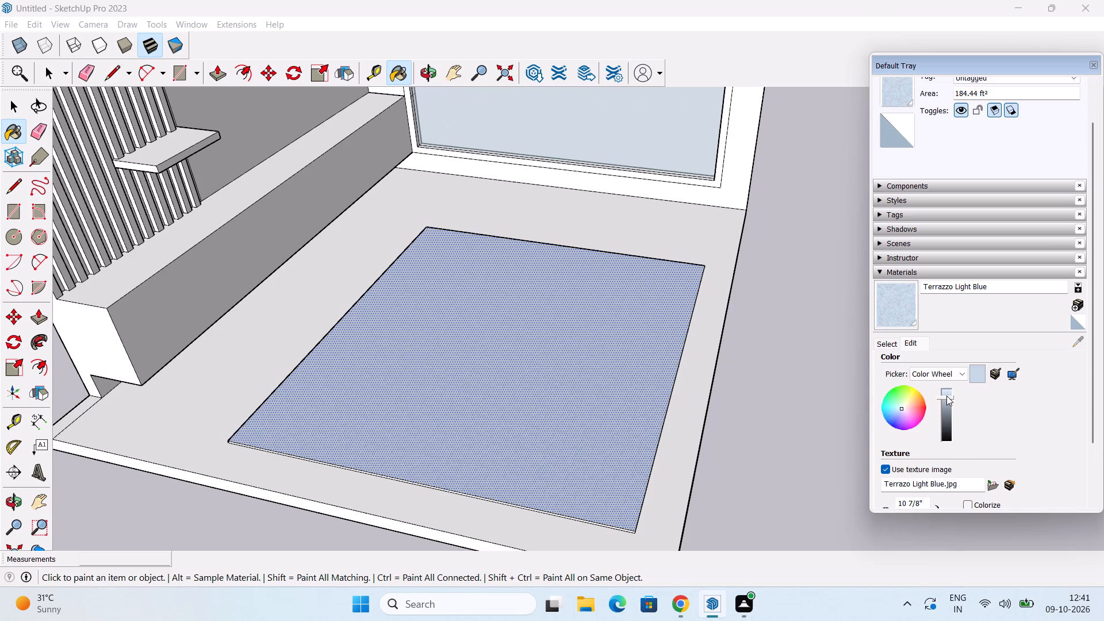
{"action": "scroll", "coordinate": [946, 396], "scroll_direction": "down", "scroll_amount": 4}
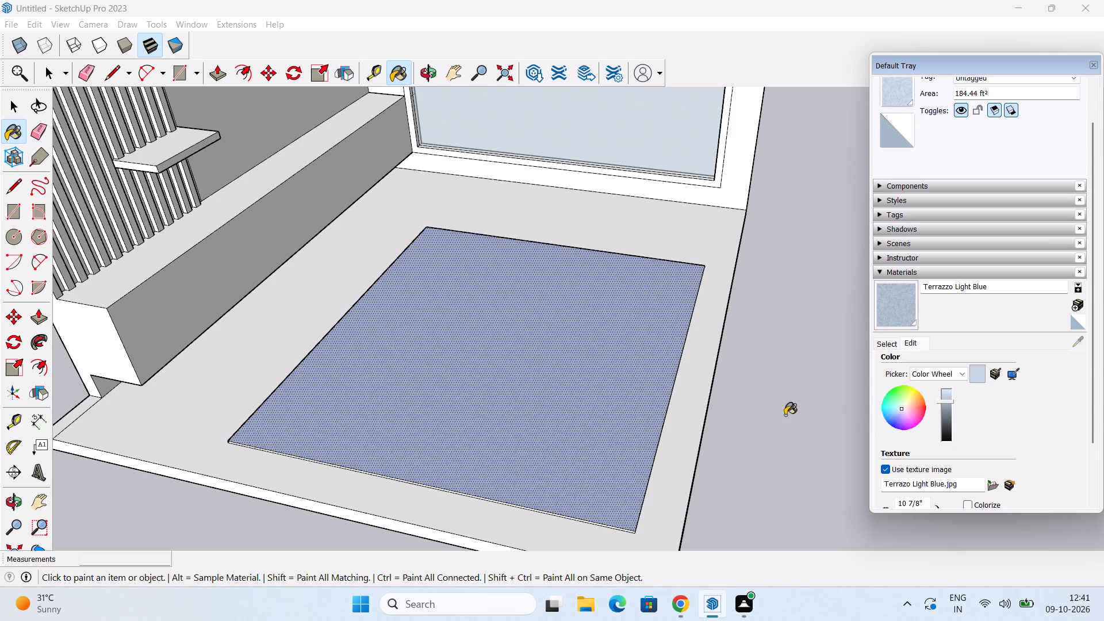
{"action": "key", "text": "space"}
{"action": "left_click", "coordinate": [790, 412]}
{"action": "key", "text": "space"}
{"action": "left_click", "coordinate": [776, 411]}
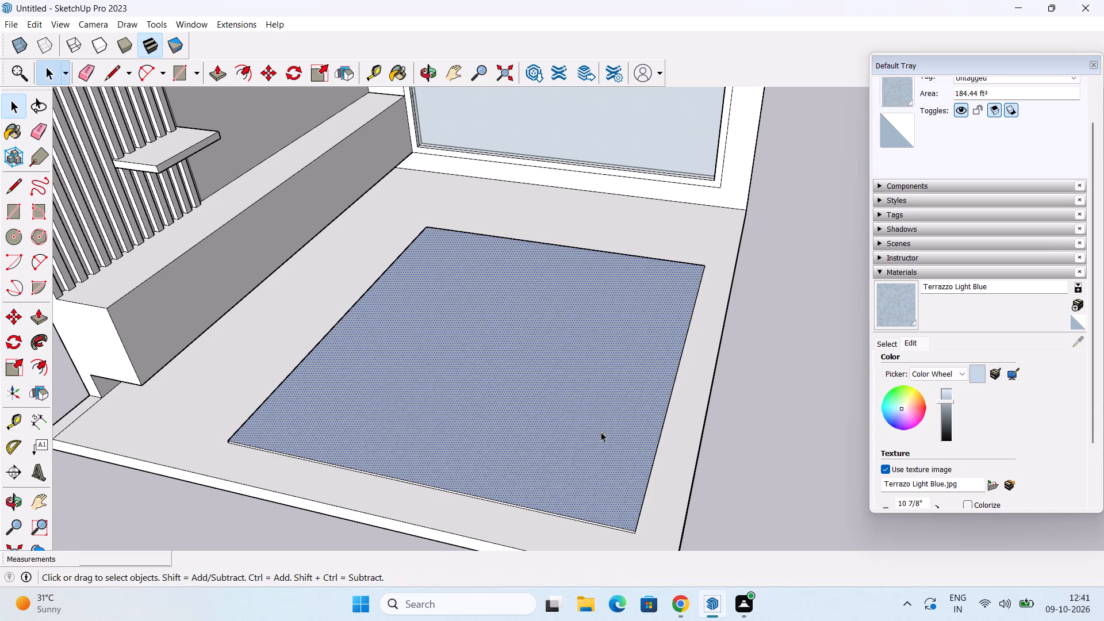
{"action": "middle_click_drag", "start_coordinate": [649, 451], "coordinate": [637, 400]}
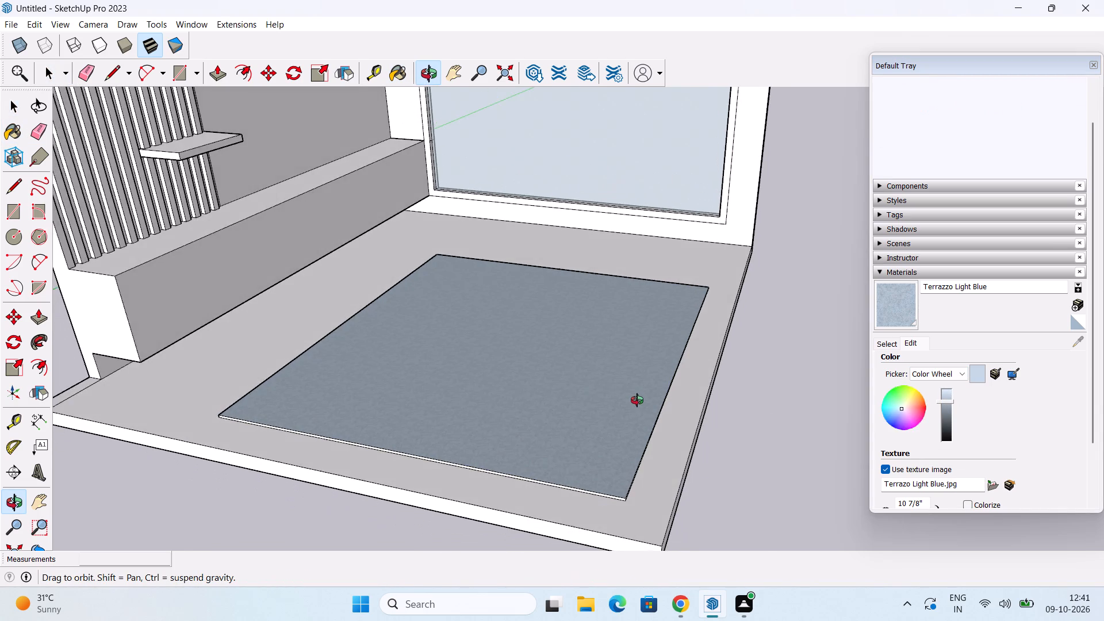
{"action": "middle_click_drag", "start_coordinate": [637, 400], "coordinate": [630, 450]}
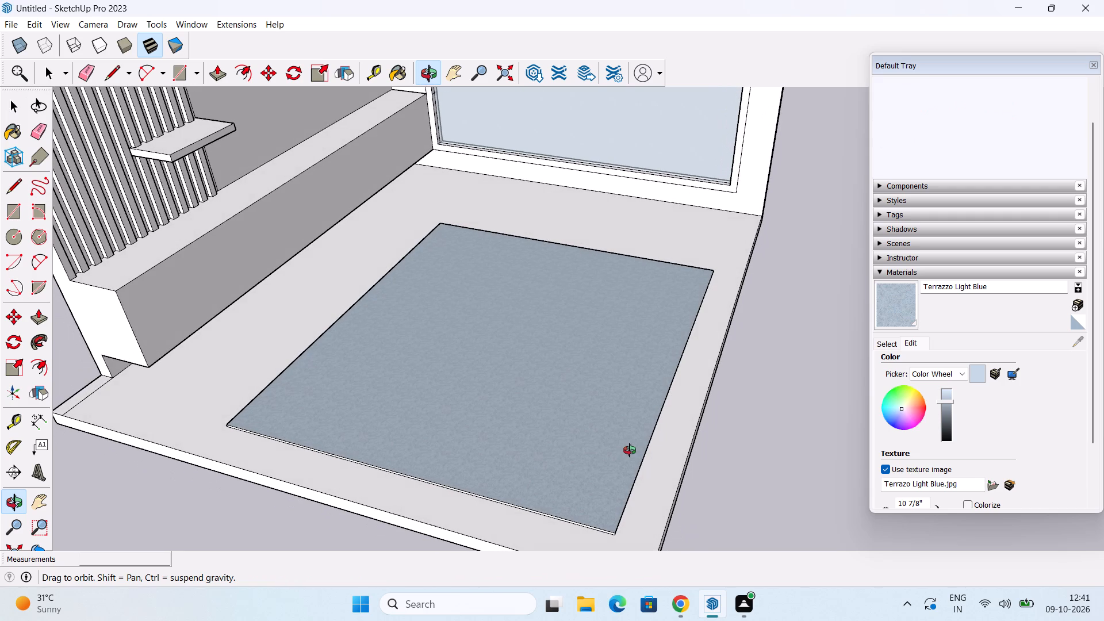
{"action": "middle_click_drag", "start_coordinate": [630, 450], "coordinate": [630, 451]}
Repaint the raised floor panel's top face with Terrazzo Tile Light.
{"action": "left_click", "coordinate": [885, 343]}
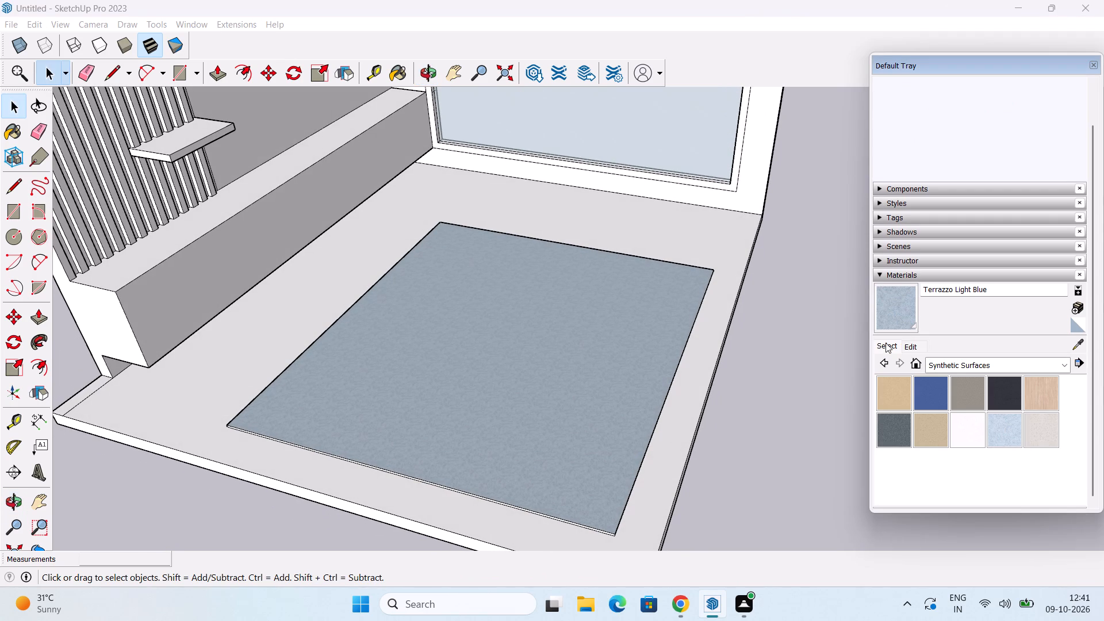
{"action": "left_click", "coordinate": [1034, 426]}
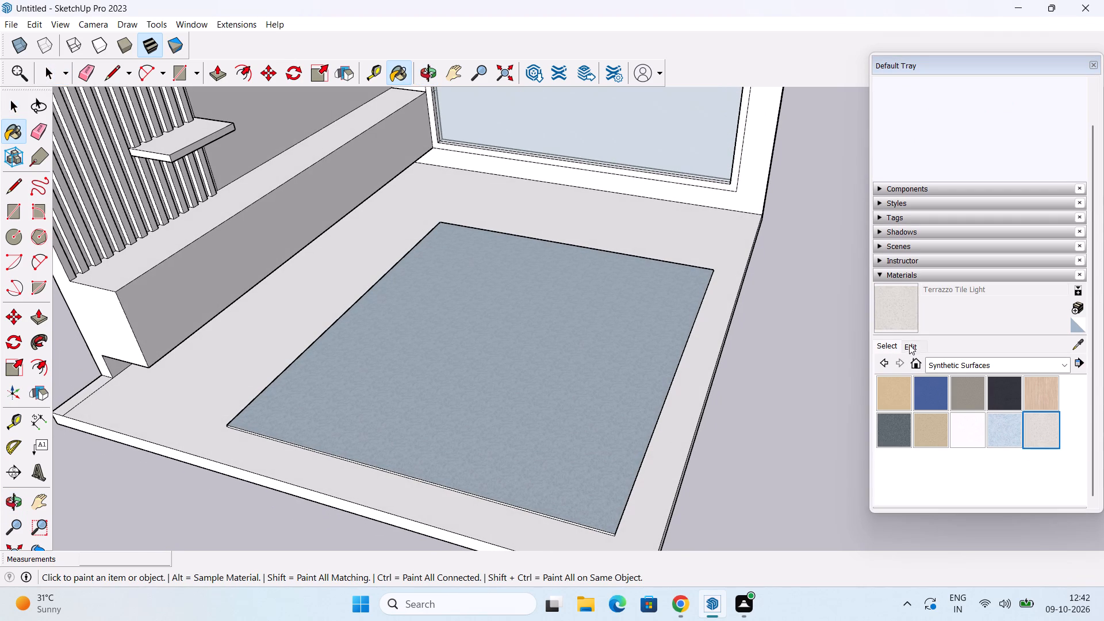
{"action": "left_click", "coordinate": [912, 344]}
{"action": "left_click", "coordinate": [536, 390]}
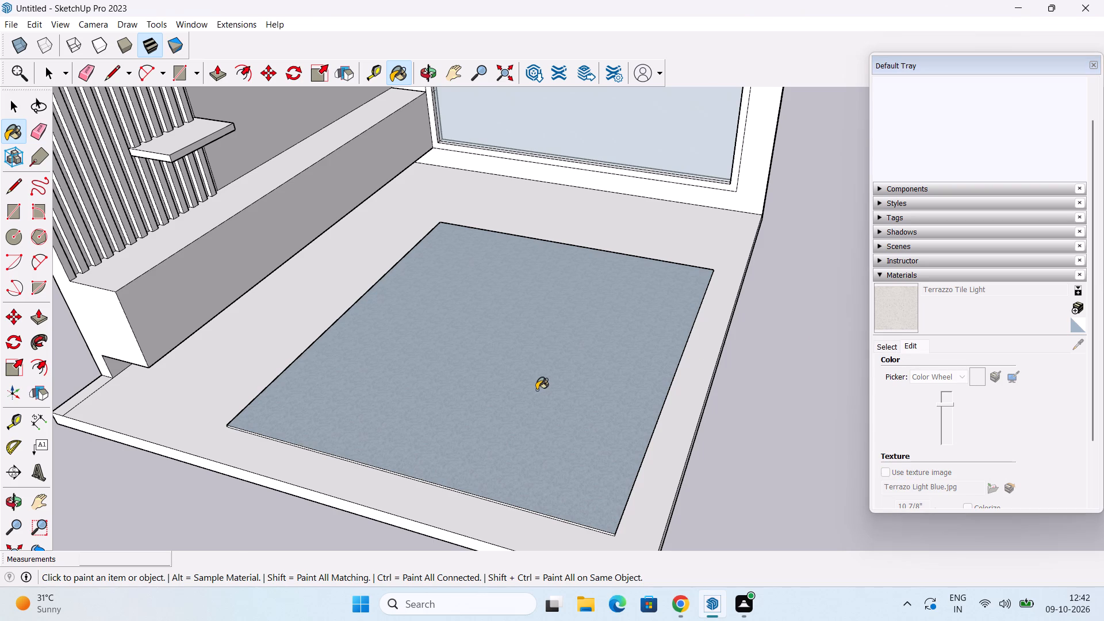
Paint the raised floor panel's top face with Formica Graystone from Synthetic Surfaces.
{"action": "left_click", "coordinate": [888, 347]}
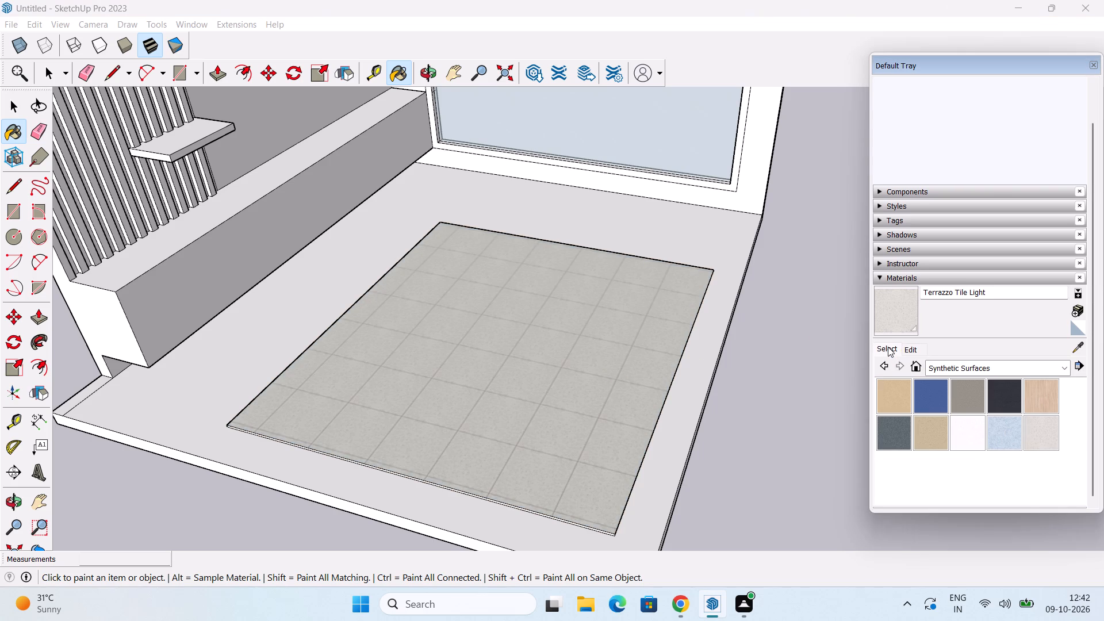
{"action": "left_click", "coordinate": [972, 398]}
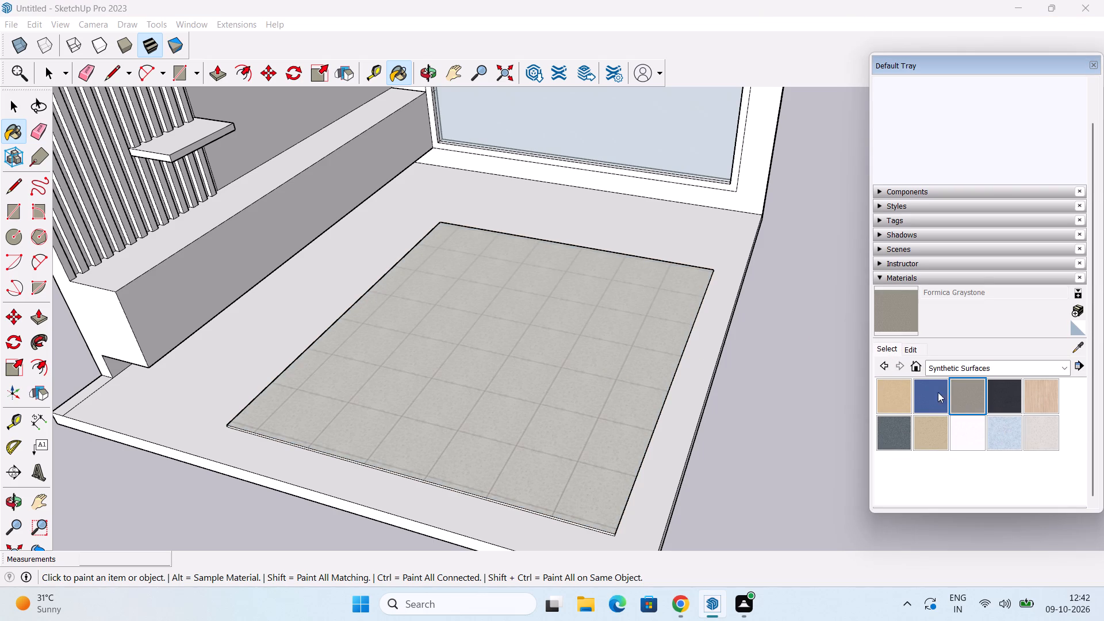
{"action": "left_click", "coordinate": [558, 375]}
Lighten the Formica Graystone material by raising its brightness in the Color Wheel picker.
{"action": "left_click", "coordinate": [916, 352]}
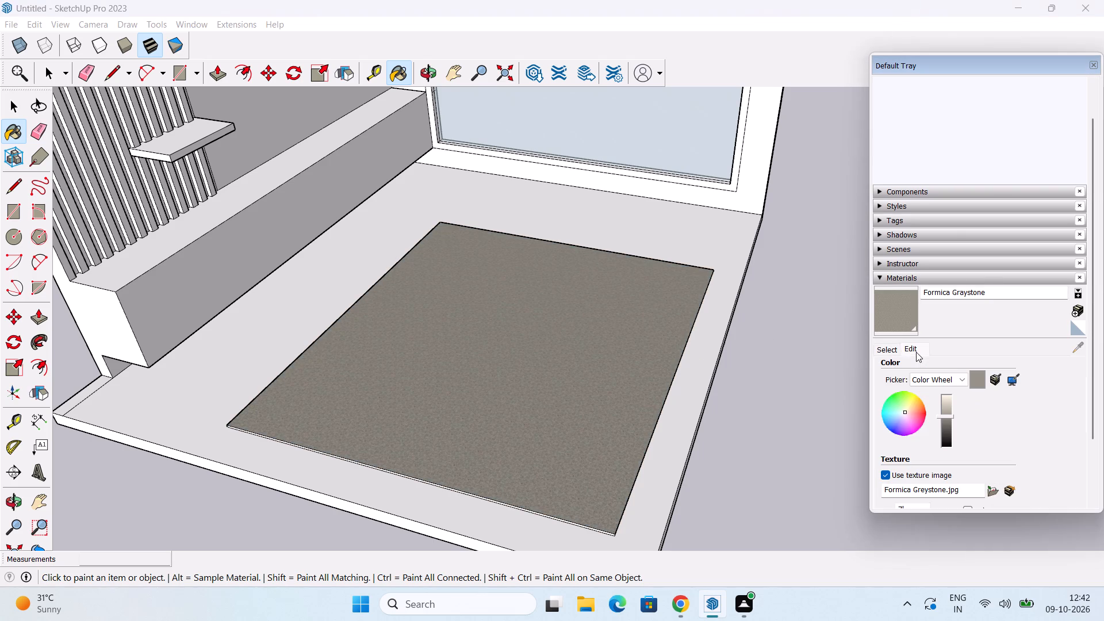
{"action": "scroll", "coordinate": [949, 413], "scroll_direction": "up", "scroll_amount": 6}
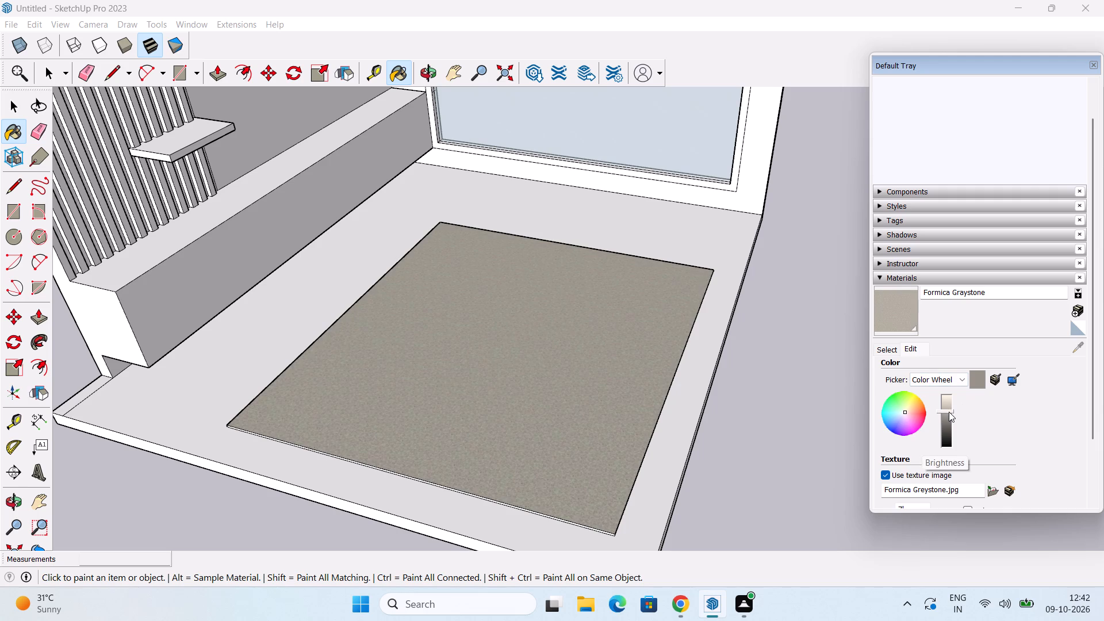
{"action": "scroll", "coordinate": [949, 412], "scroll_direction": "up", "scroll_amount": 2}
Paint the raised floor panel's side faces opposite the window and opposite the cabinet with Formica Graystone.
{"action": "middle_click_drag", "start_coordinate": [471, 480], "coordinate": [555, 397]}
{"action": "scroll", "coordinate": [467, 458], "scroll_direction": "up", "scroll_amount": 11}
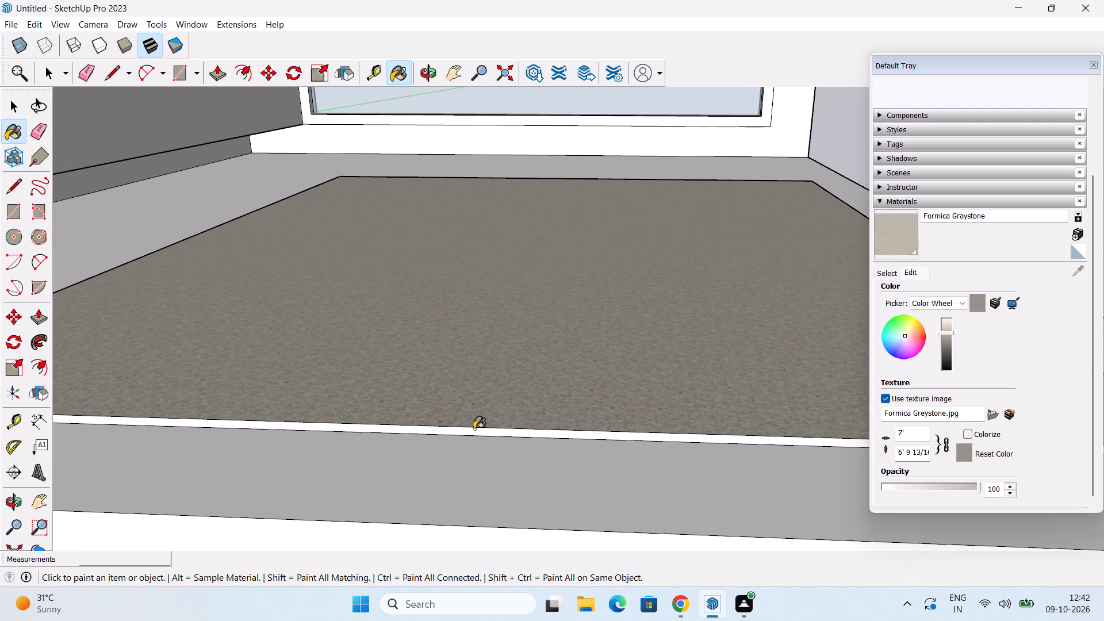
{"action": "left_click", "coordinate": [474, 429]}
{"action": "scroll", "coordinate": [520, 422], "scroll_direction": "down", "scroll_amount": 7}
{"action": "middle_click_drag", "start_coordinate": [674, 481], "coordinate": [358, 476]}
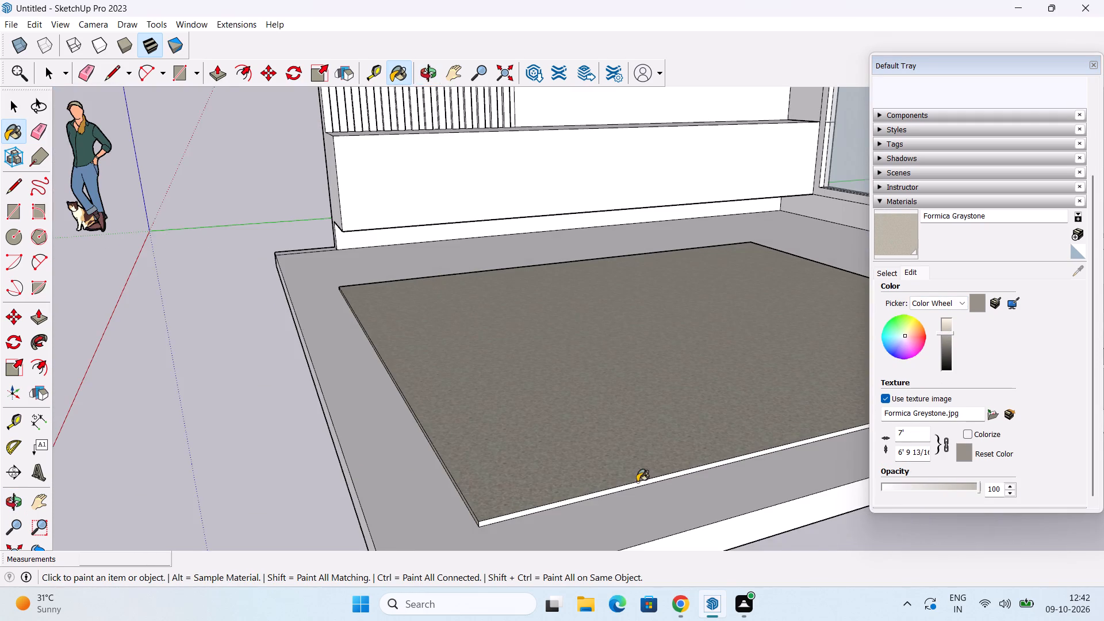
{"action": "scroll", "coordinate": [641, 482], "scroll_direction": "up", "scroll_amount": 4}
{"action": "left_click", "coordinate": [628, 487]}
{"action": "scroll", "coordinate": [628, 452], "scroll_direction": "down", "scroll_amount": 2}
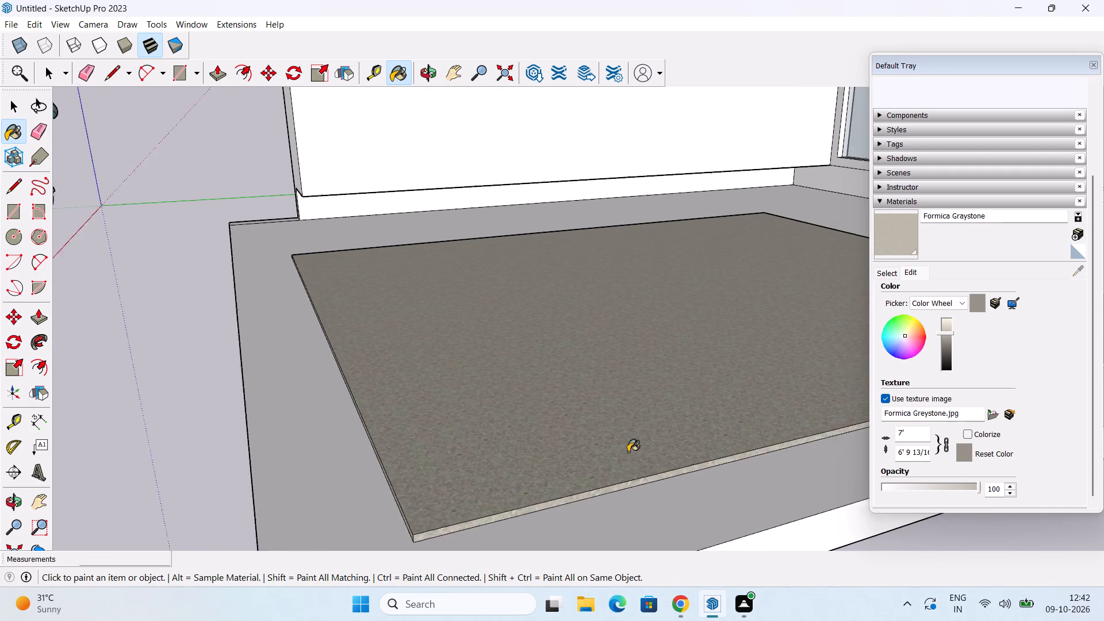
Paint the raised floor panel's remaining two unpainted side faces with the Formica Graystone material.
{"action": "scroll", "coordinate": [628, 452], "scroll_direction": "down", "scroll_amount": 5}
{"action": "middle_click_drag", "start_coordinate": [428, 391], "coordinate": [884, 481]}
{"action": "scroll", "coordinate": [655, 403], "scroll_direction": "up", "scroll_amount": 5}
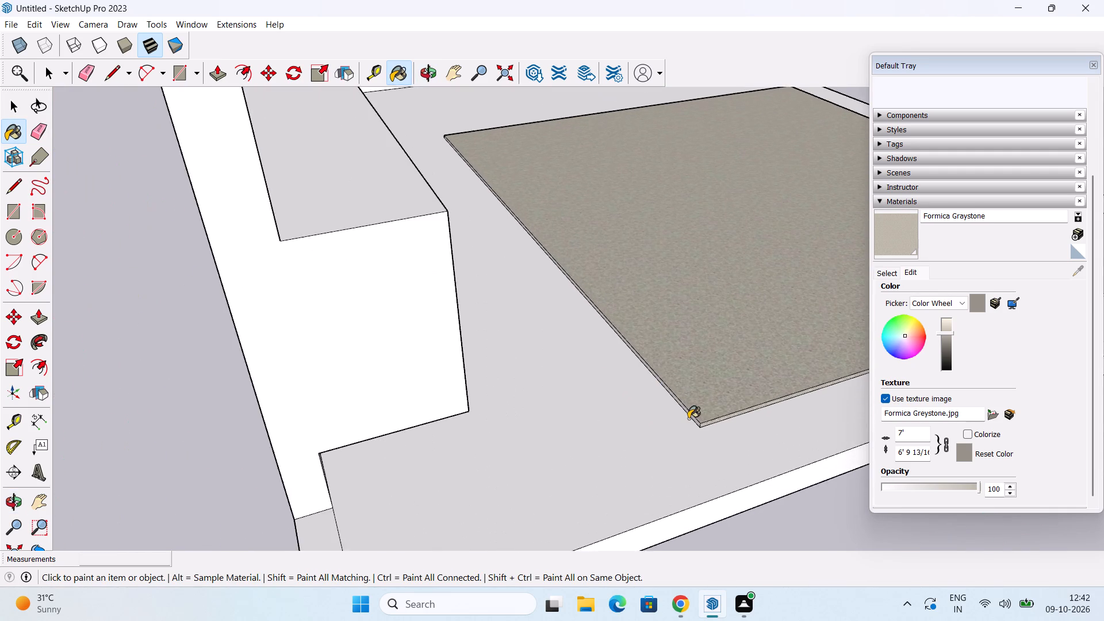
{"action": "scroll", "coordinate": [688, 419], "scroll_direction": "up", "scroll_amount": 6}
{"action": "left_click", "coordinate": [691, 410]}
{"action": "scroll", "coordinate": [695, 394], "scroll_direction": "down", "scroll_amount": 4}
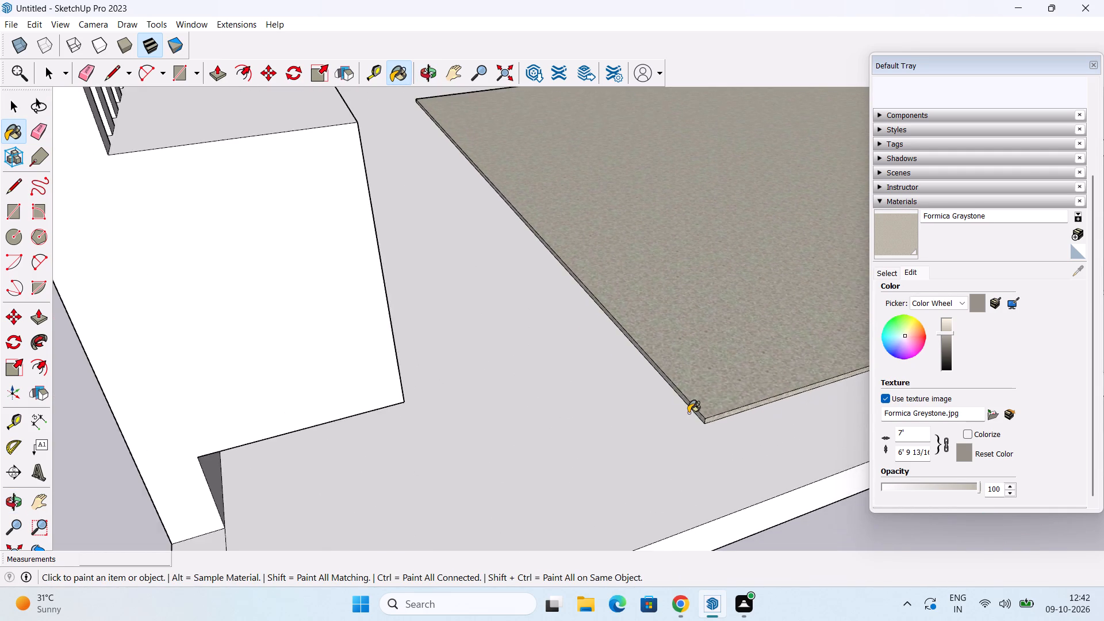
{"action": "scroll", "coordinate": [688, 413], "scroll_direction": "down", "scroll_amount": 7}
{"action": "middle_click_drag", "start_coordinate": [708, 497], "coordinate": [439, 445]}
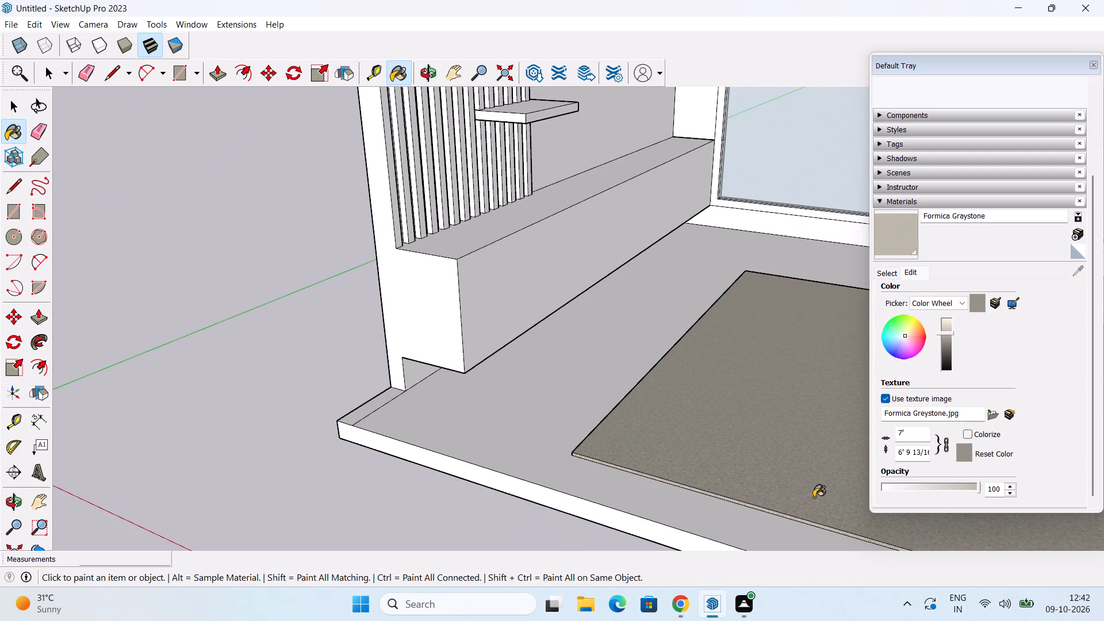
{"action": "middle_click_drag", "start_coordinate": [776, 477], "coordinate": [645, 348], "text": "shift"}
{"action": "scroll", "coordinate": [695, 355], "scroll_direction": "down", "scroll_amount": 2}
{"action": "middle_click_drag", "start_coordinate": [695, 378], "coordinate": [361, 320]}
{"action": "middle_click_drag", "start_coordinate": [535, 377], "coordinate": [312, 358]}
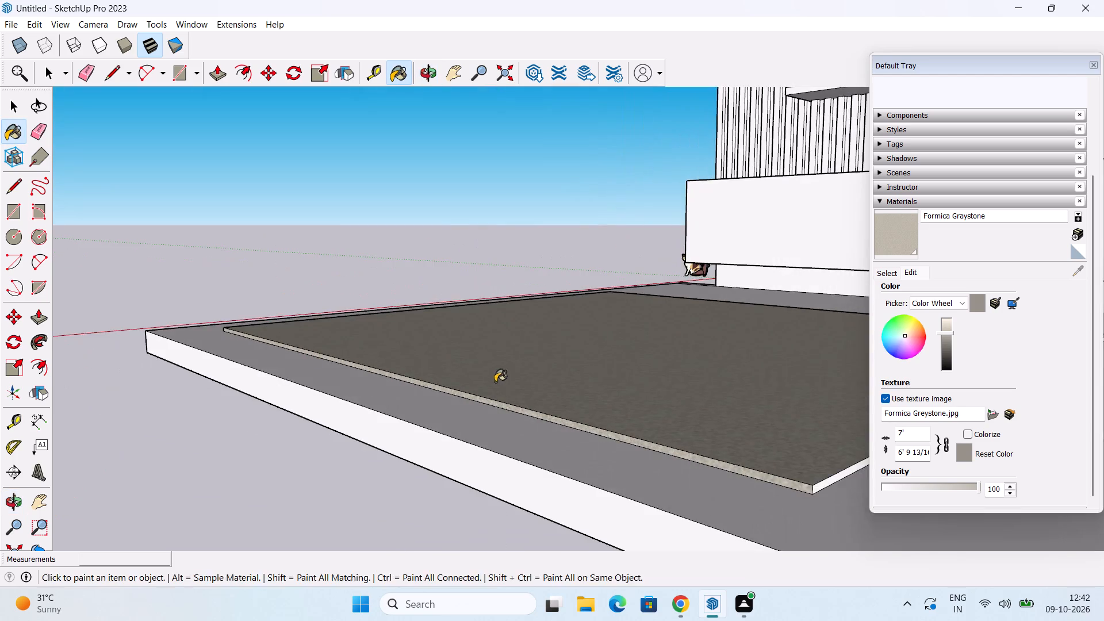
{"action": "middle_click_drag", "start_coordinate": [487, 379], "coordinate": [384, 350]}
{"action": "scroll", "coordinate": [668, 394], "scroll_direction": "up", "scroll_amount": 4}
{"action": "left_click", "coordinate": [562, 416]}
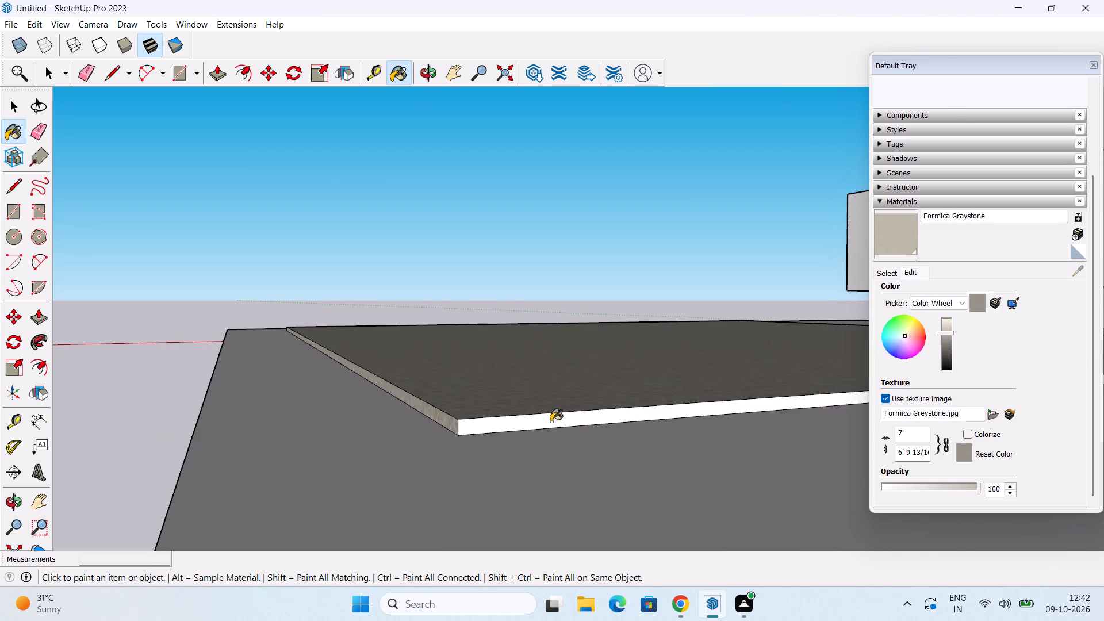
Examine the painted floor panel within the room from several angles, against the cabinet, shelves and window.
{"action": "scroll", "coordinate": [555, 422], "scroll_direction": "down", "scroll_amount": 10}
{"action": "middle_click_drag", "start_coordinate": [352, 470], "coordinate": [722, 476]}
{"action": "scroll", "coordinate": [614, 469], "scroll_direction": "down", "scroll_amount": 2}
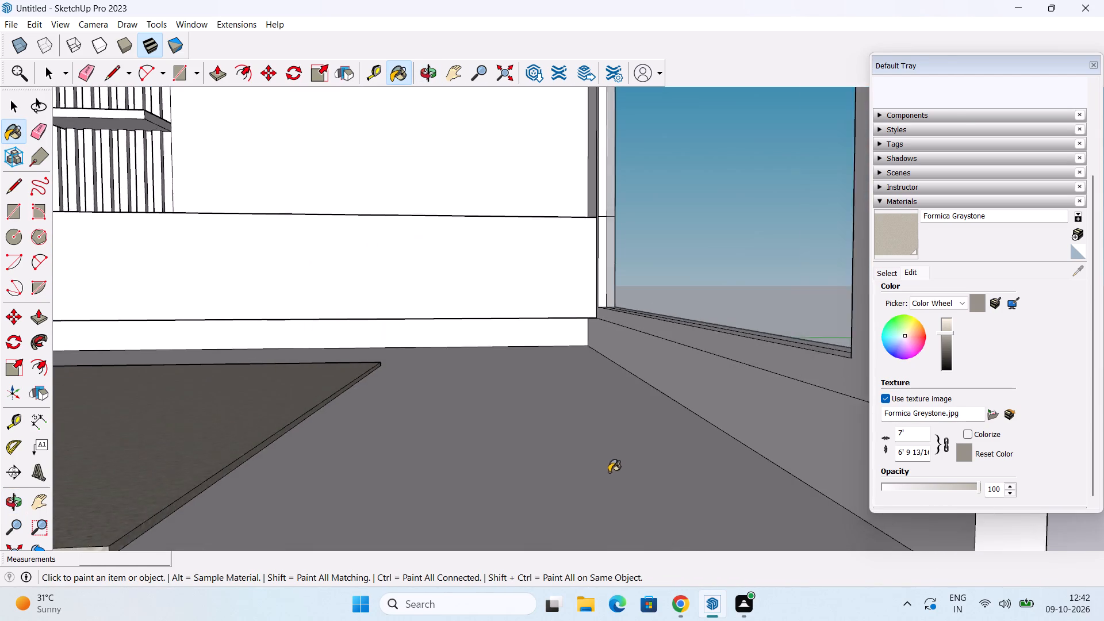
{"action": "scroll", "coordinate": [609, 472], "scroll_direction": "down", "scroll_amount": 5}
{"action": "middle_click_drag", "start_coordinate": [317, 511], "coordinate": [488, 446]}
{"action": "scroll", "coordinate": [494, 444], "scroll_direction": "down", "scroll_amount": 3}
{"action": "middle_click_drag", "start_coordinate": [409, 480], "coordinate": [465, 454]}
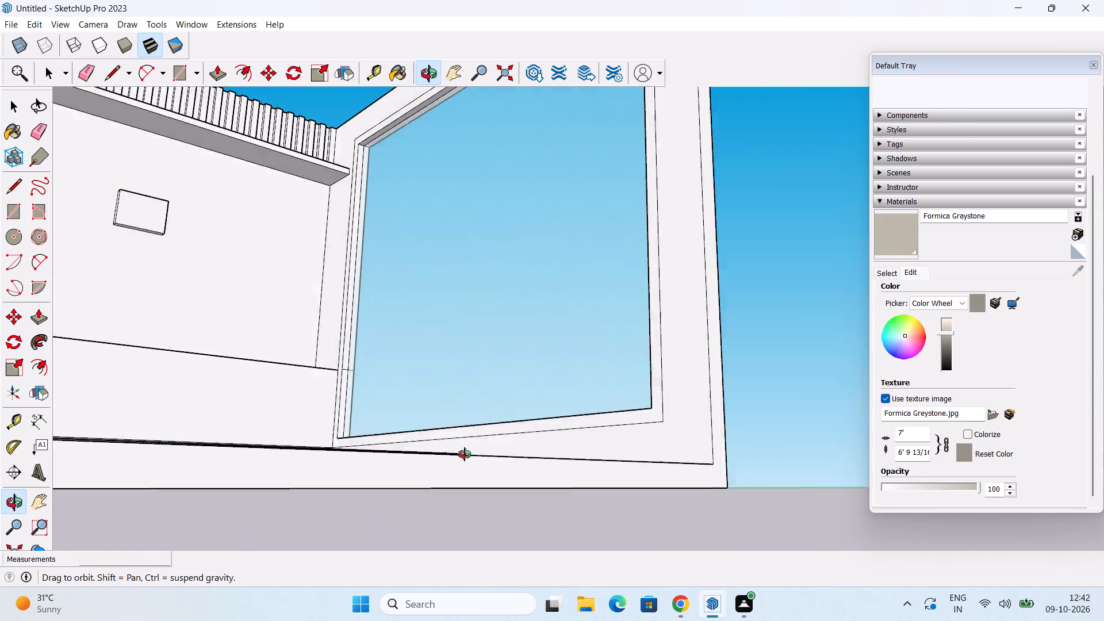
{"action": "middle_click_drag", "start_coordinate": [465, 454], "coordinate": [538, 430]}
{"action": "scroll", "coordinate": [539, 430], "scroll_direction": "down", "scroll_amount": 5}
{"action": "middle_click_drag", "start_coordinate": [549, 412], "coordinate": [540, 508]}
{"action": "scroll", "coordinate": [558, 465], "scroll_direction": "down", "scroll_amount": 2}
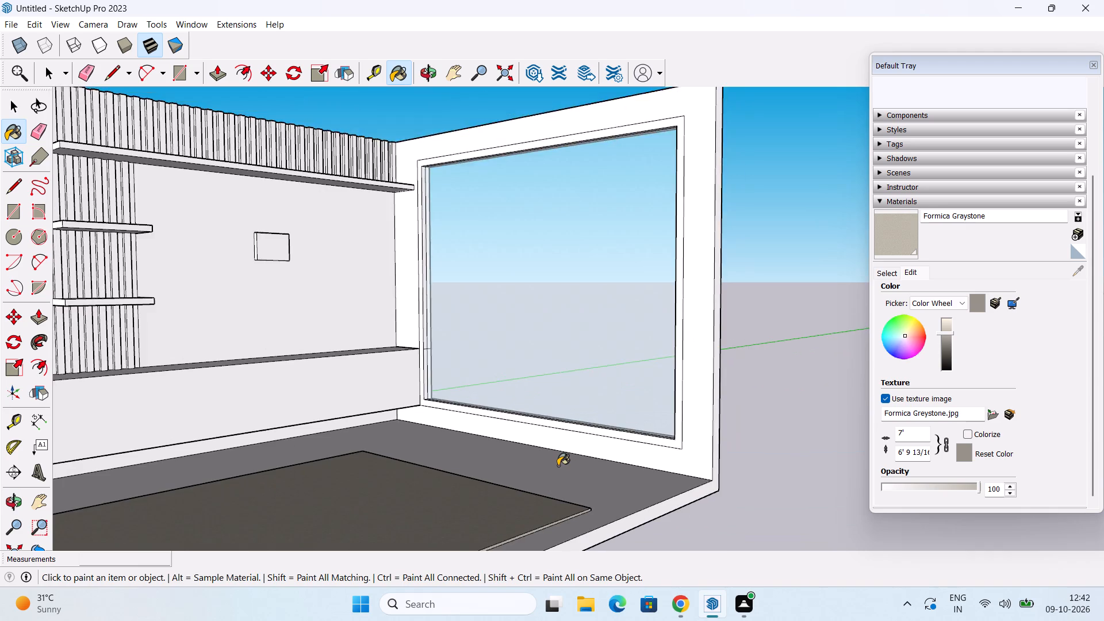
{"action": "middle_click_drag", "start_coordinate": [558, 466], "coordinate": [660, 418]}
{"action": "middle_click_drag", "start_coordinate": [662, 424], "coordinate": [812, 470]}
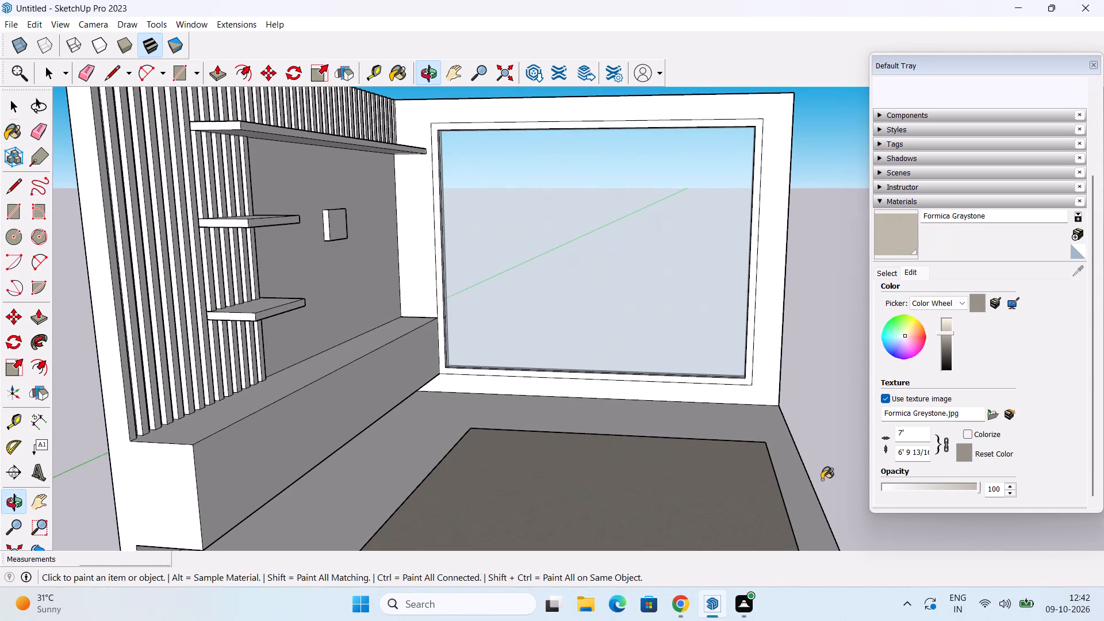
Push the floor panel's side face opposite the cabinet inward by 1' with Push/Pull.
{"action": "middle_click_drag", "start_coordinate": [826, 488], "coordinate": [750, 451]}
{"action": "middle_click_drag", "start_coordinate": [765, 469], "coordinate": [734, 396]}
{"action": "middle_click_drag", "start_coordinate": [712, 446], "coordinate": [678, 454]}
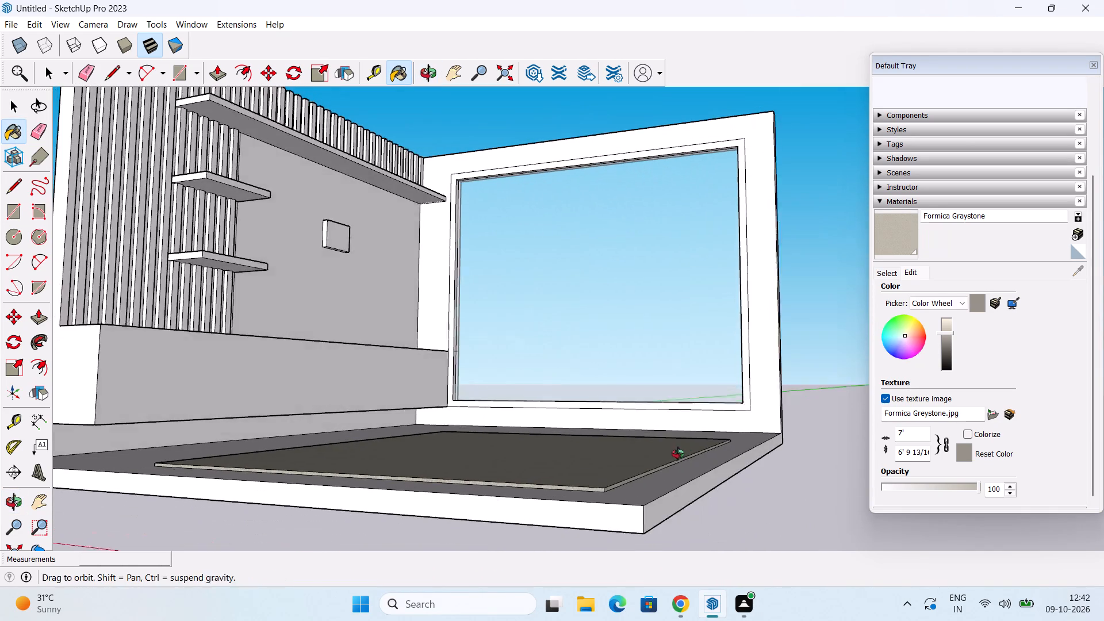
{"action": "middle_click_drag", "start_coordinate": [678, 454], "coordinate": [670, 456]}
{"action": "key", "text": "space"}
{"action": "key", "text": "p"}
{"action": "scroll", "coordinate": [597, 538], "scroll_direction": "up", "scroll_amount": 7}
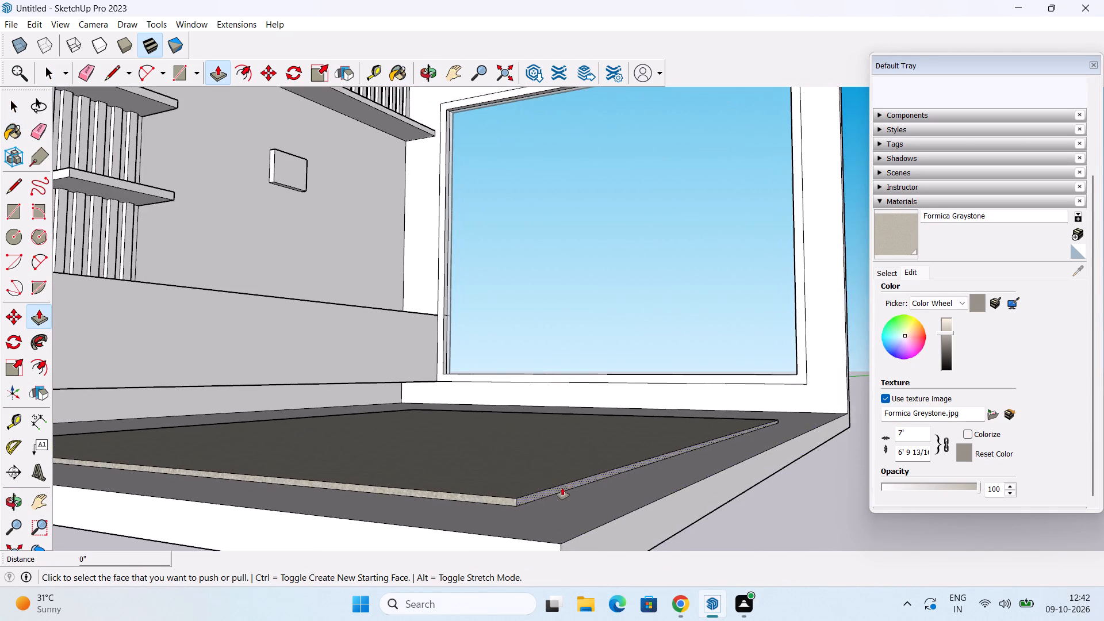
{"action": "left_click", "coordinate": [543, 494]}
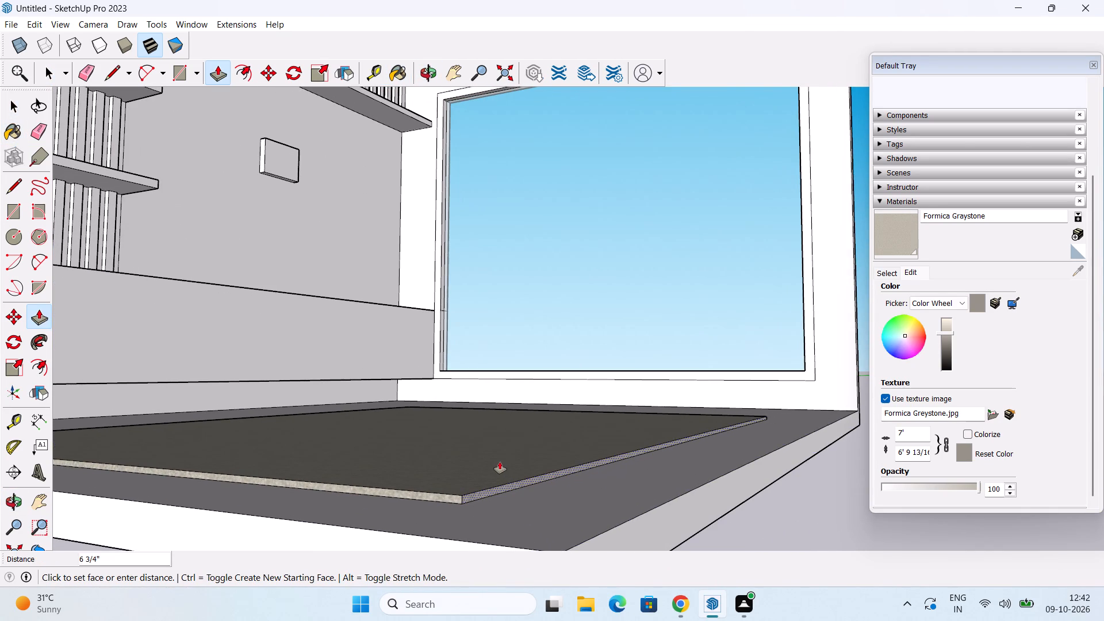
{"action": "key", "text": "1"}
{"action": "key", "text": "apostrophe"}
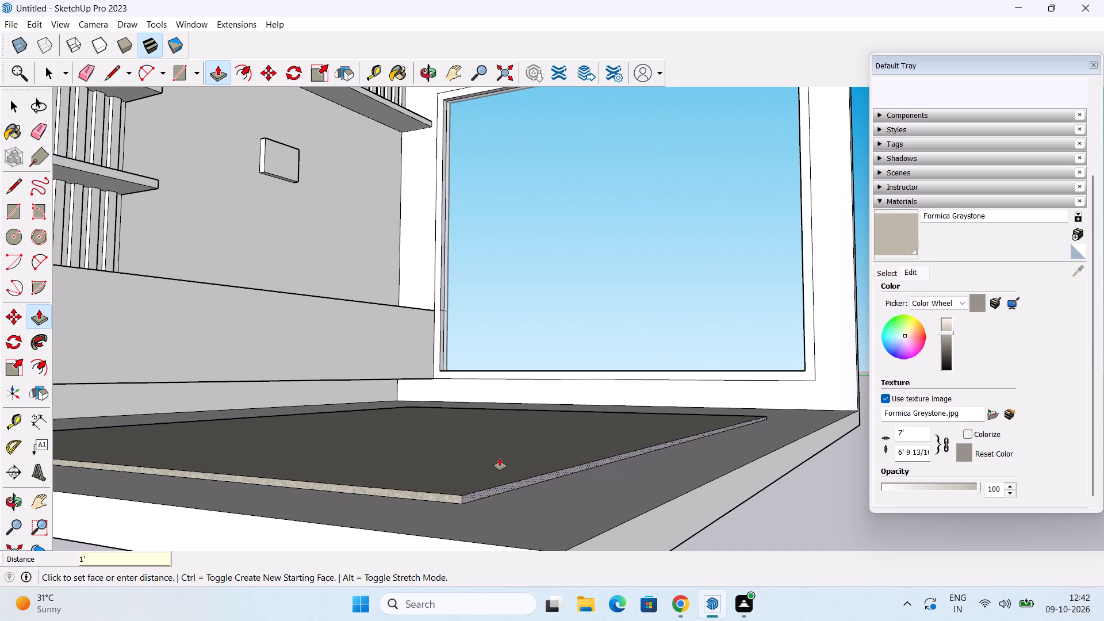
{"action": "key", "text": "Return"}
{"action": "key", "text": "space"}
Examine the narrowed floor panel and the whole room with its cabinet, shelves and window.
{"action": "scroll", "coordinate": [678, 455], "scroll_direction": "down", "scroll_amount": 2}
{"action": "middle_click_drag", "start_coordinate": [715, 474], "coordinate": [712, 577]}
{"action": "scroll", "coordinate": [767, 497], "scroll_direction": "down", "scroll_amount": 2}
{"action": "middle_click_drag", "start_coordinate": [766, 497], "coordinate": [733, 401]}
{"action": "scroll", "coordinate": [783, 411], "scroll_direction": "down", "scroll_amount": 2}
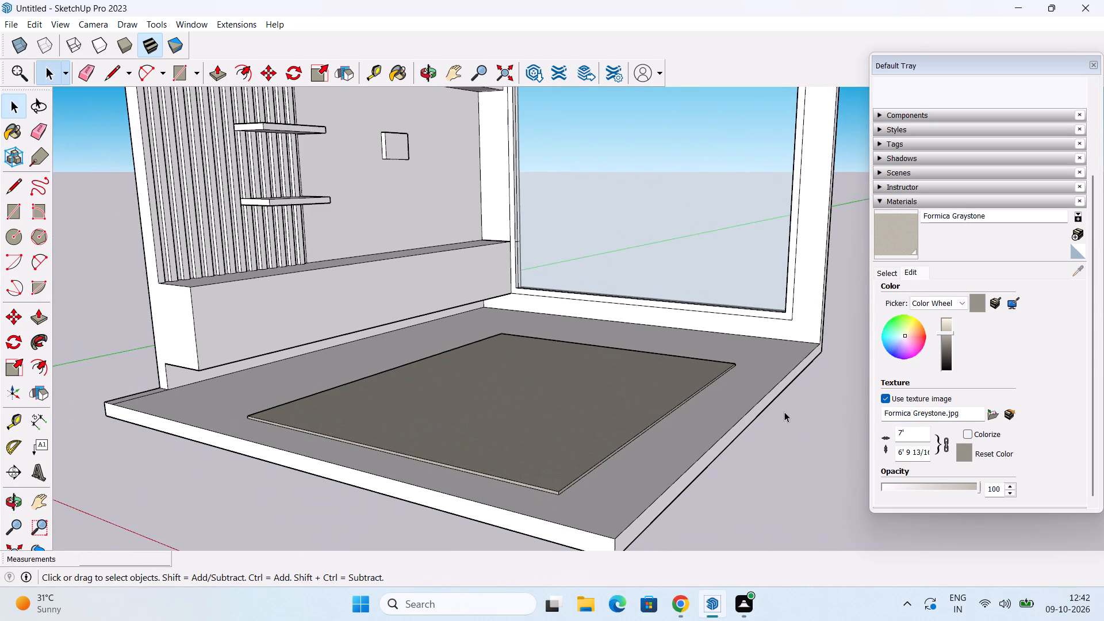
{"action": "middle_click_drag", "start_coordinate": [803, 412], "coordinate": [795, 430]}
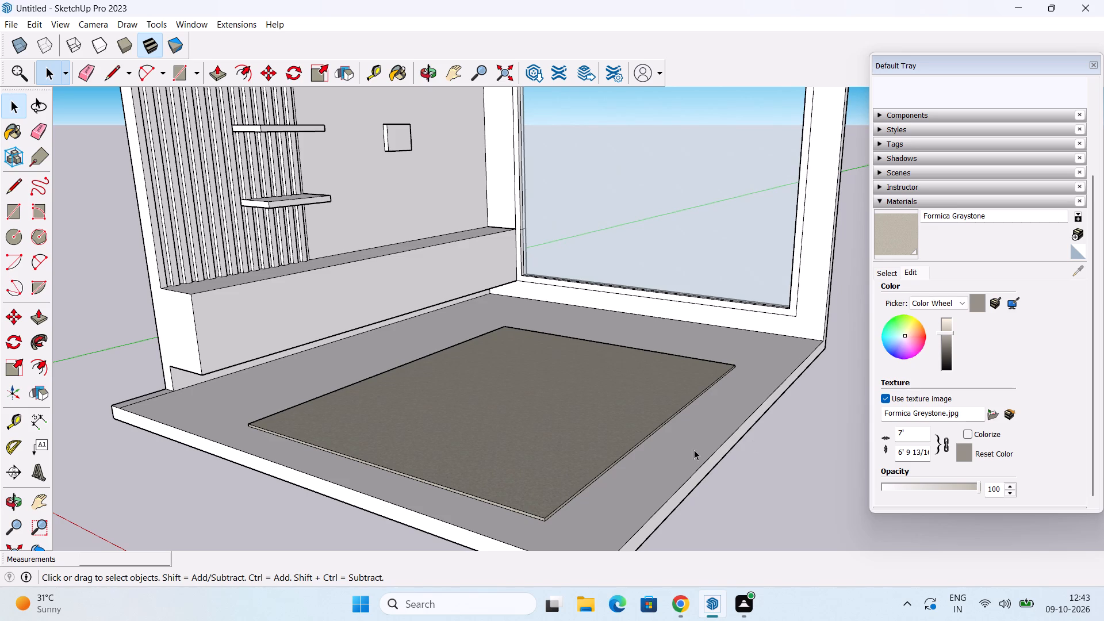
{"action": "middle_click_drag", "start_coordinate": [664, 481], "coordinate": [671, 454], "text": "shift"}
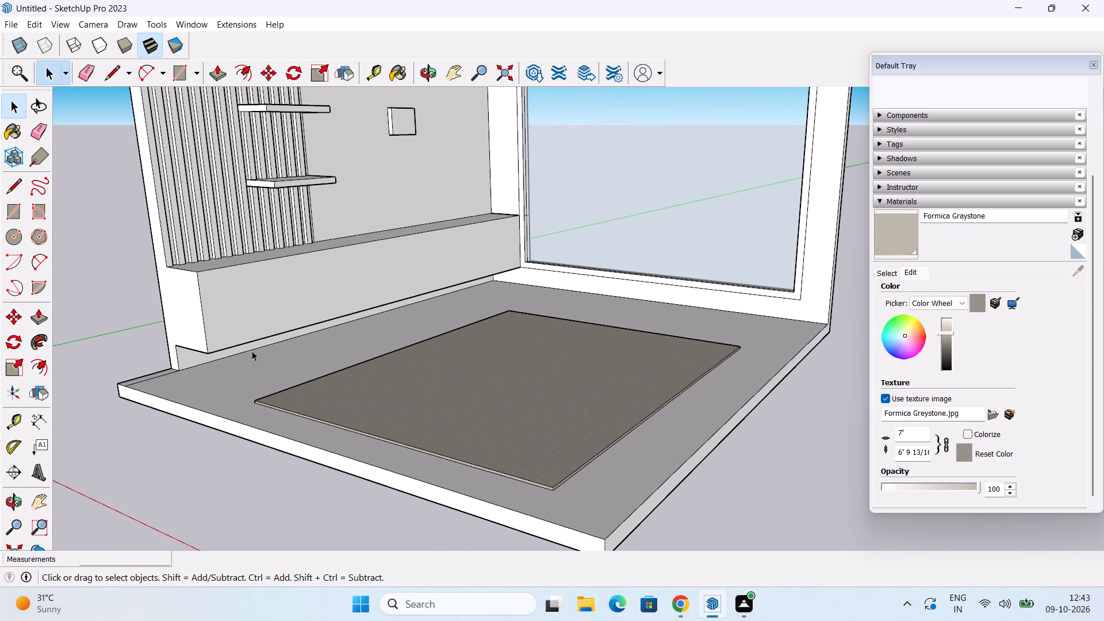
{"action": "scroll", "coordinate": [303, 303], "scroll_direction": "down", "scroll_amount": 2}
{"action": "middle_click_drag", "start_coordinate": [333, 291], "coordinate": [387, 378], "text": "shift"}
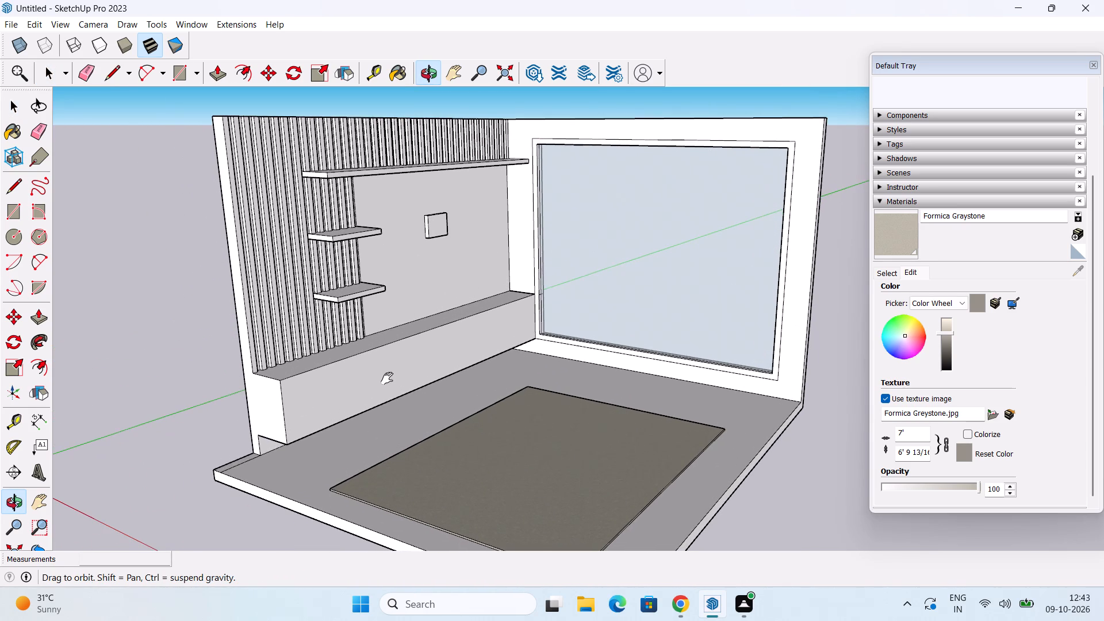
{"action": "middle_click_drag", "start_coordinate": [387, 378], "coordinate": [371, 384], "text": "shift"}
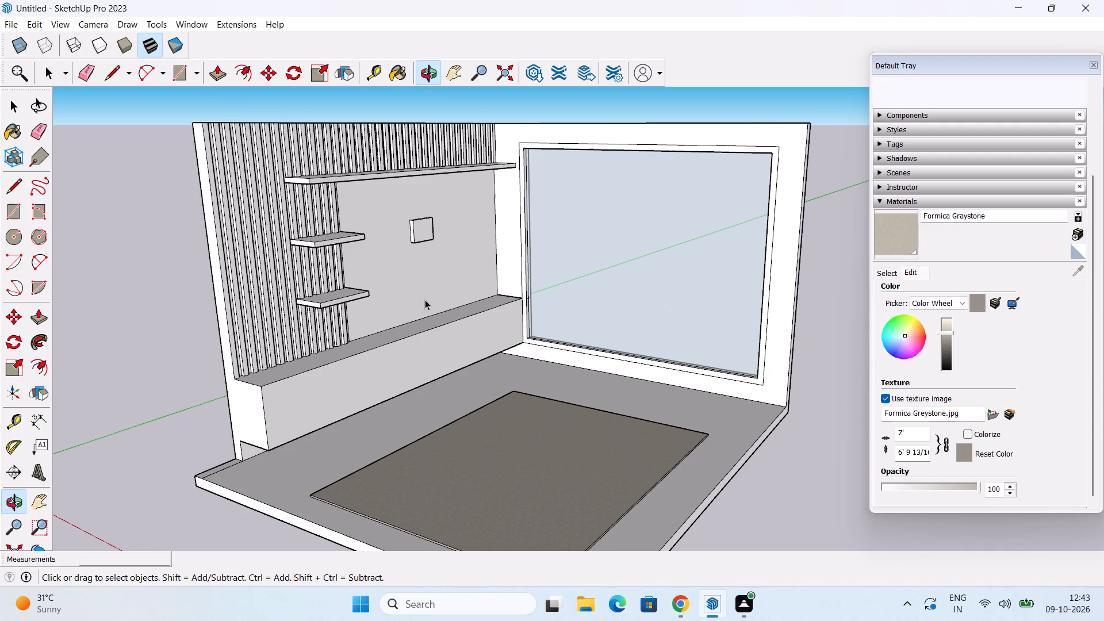
Import the TV (1).skp model from the Downloads folder and place it on the raised floor panel.
{"action": "left_click", "coordinate": [13, 30]}
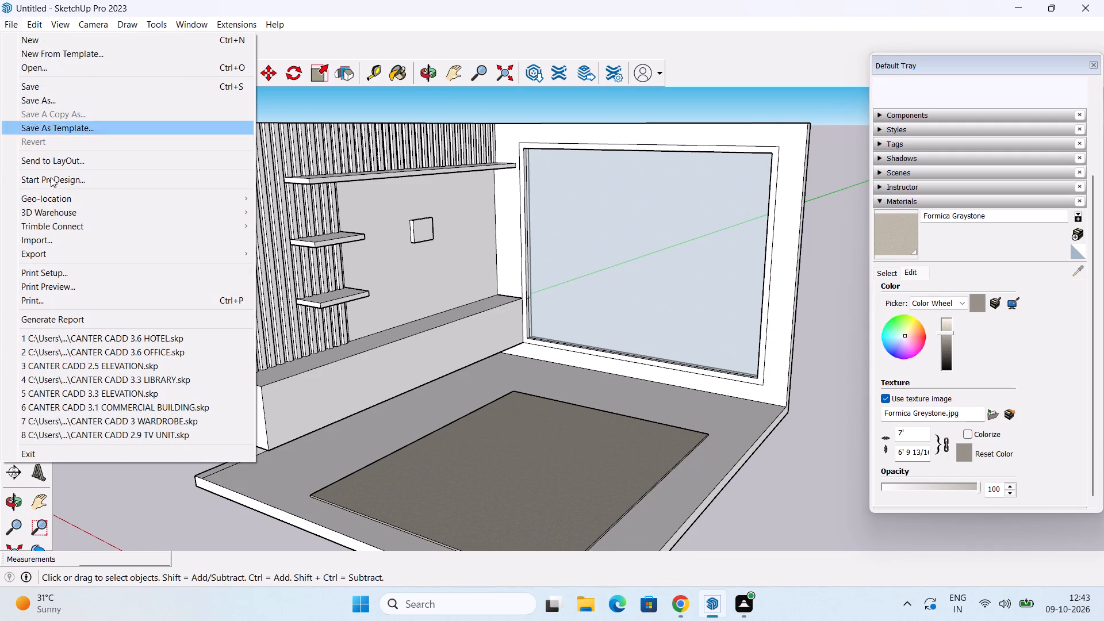
{"action": "left_click", "coordinate": [145, 246]}
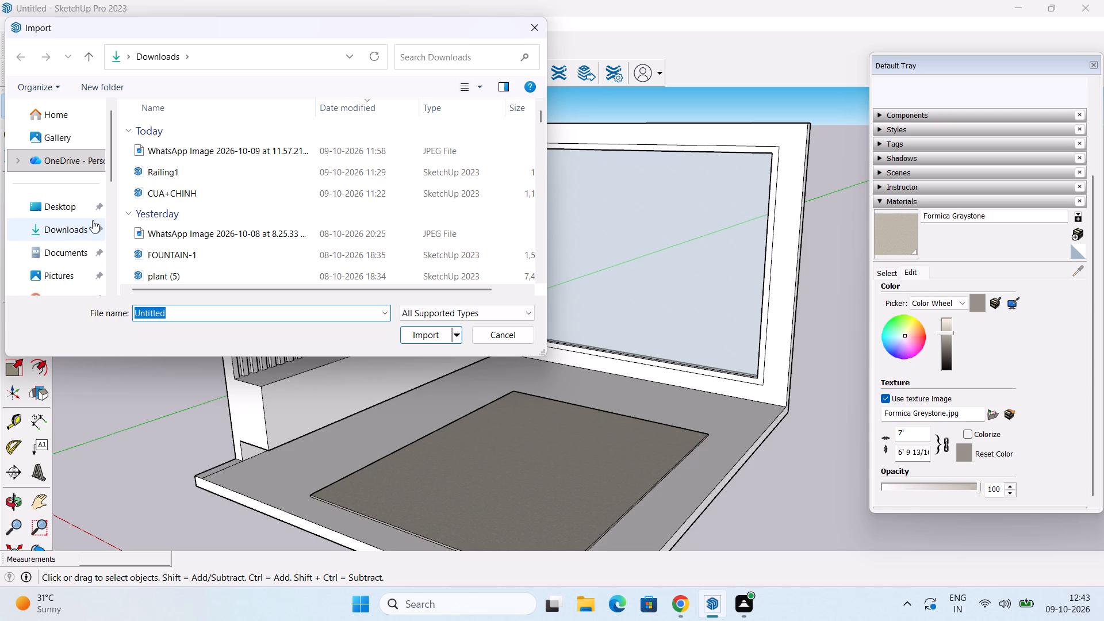
{"action": "left_click", "coordinate": [78, 228]}
{"action": "left_click", "coordinate": [206, 311]}
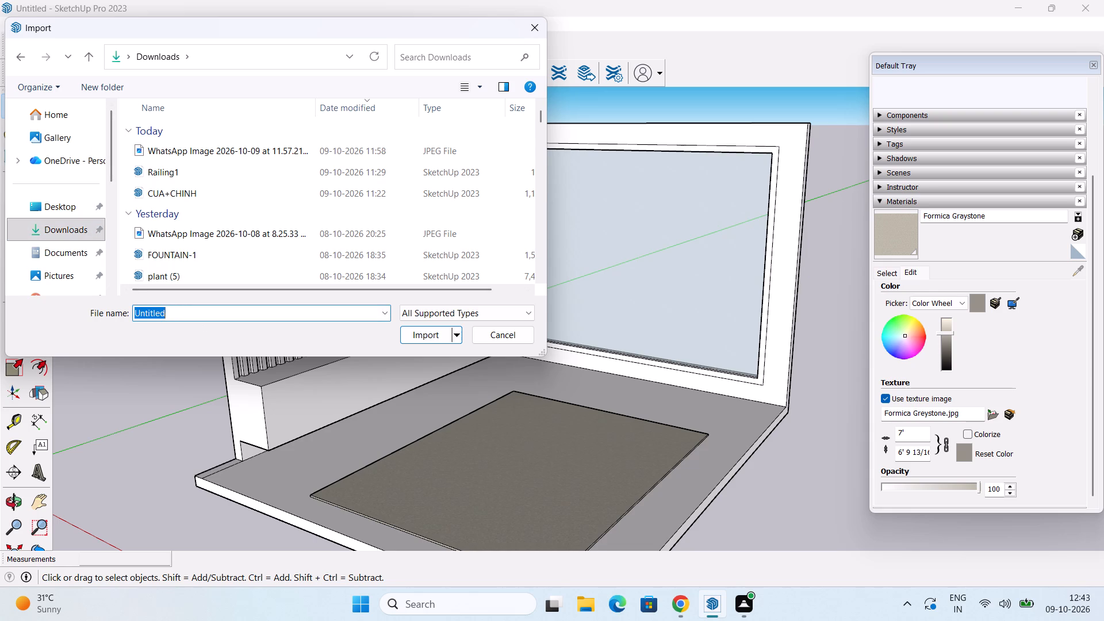
{"action": "type", "text": "TV"}
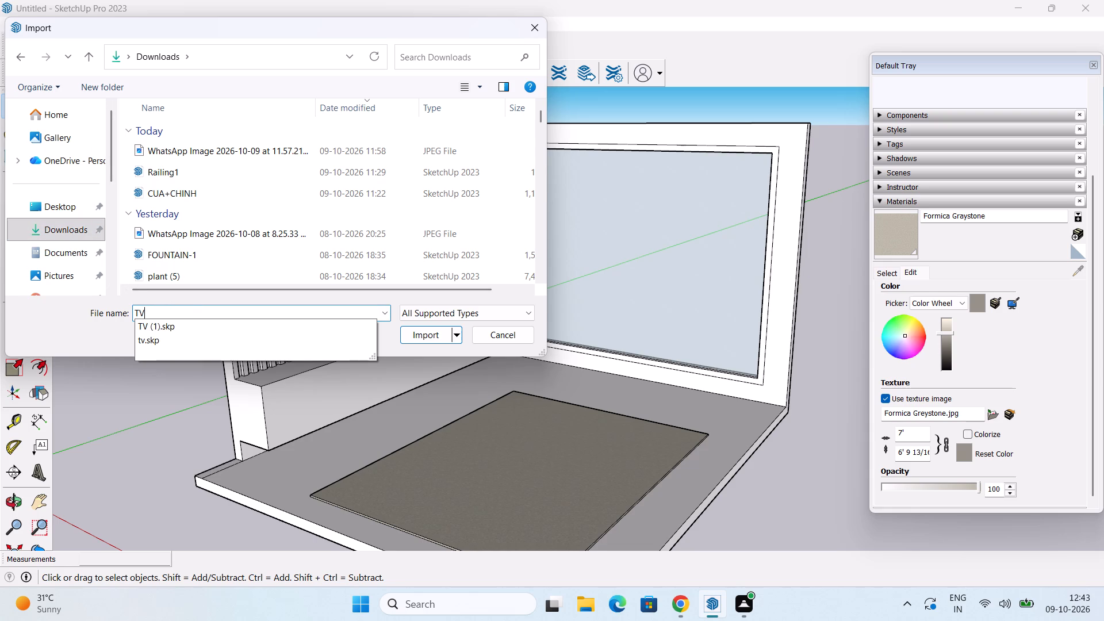
{"action": "left_click", "coordinate": [181, 326]}
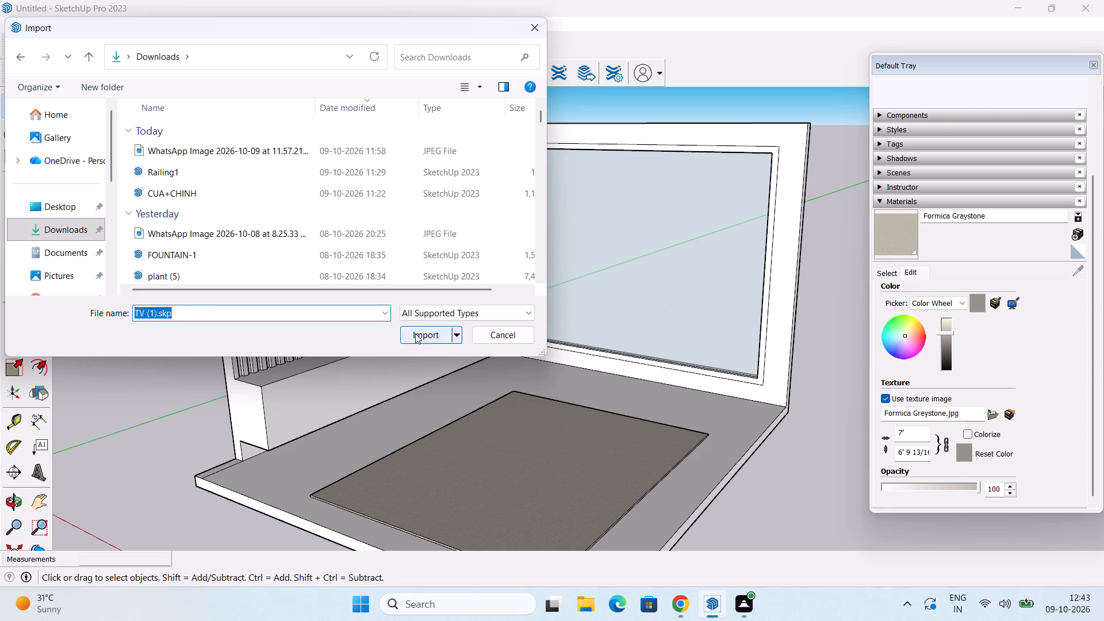
{"action": "left_click", "coordinate": [415, 333]}
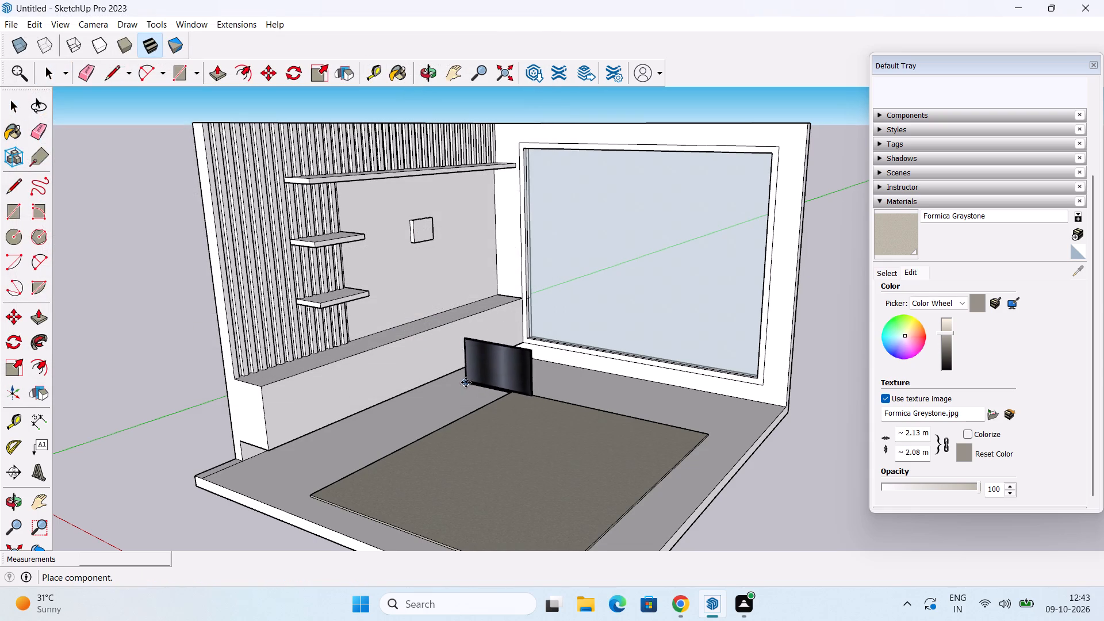
{"action": "left_click", "coordinate": [458, 458]}
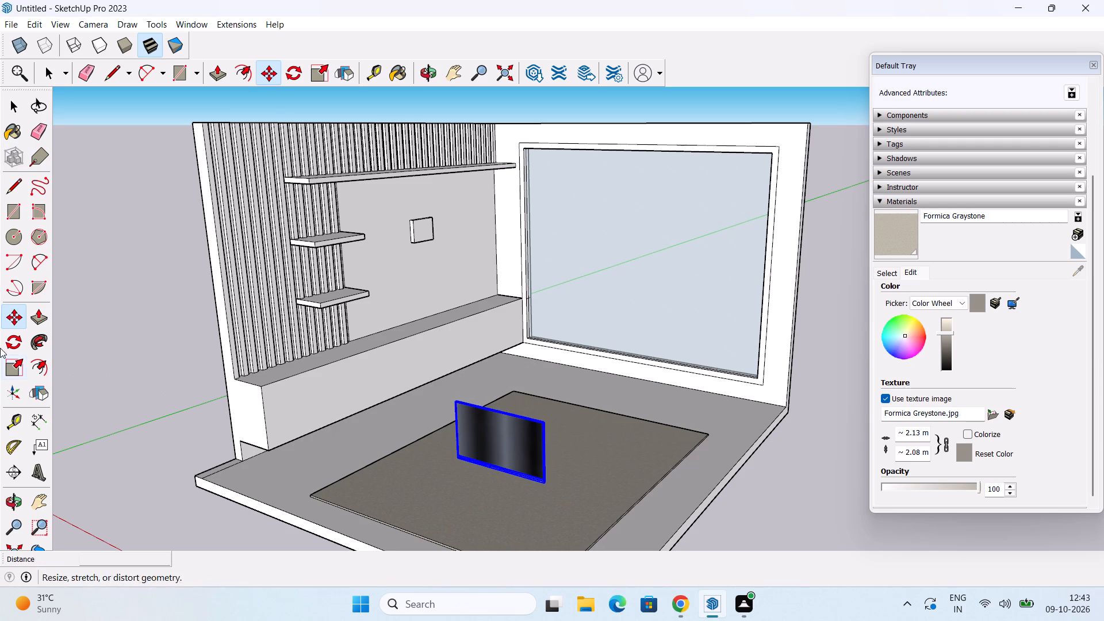
Rotate the imported TV 90 degrees horizontally about its bottom edge so it runs parallel to the cabinet wall.
{"action": "left_click", "coordinate": [21, 342]}
{"action": "left_click_drag", "start_coordinate": [547, 485], "coordinate": [569, 476]}
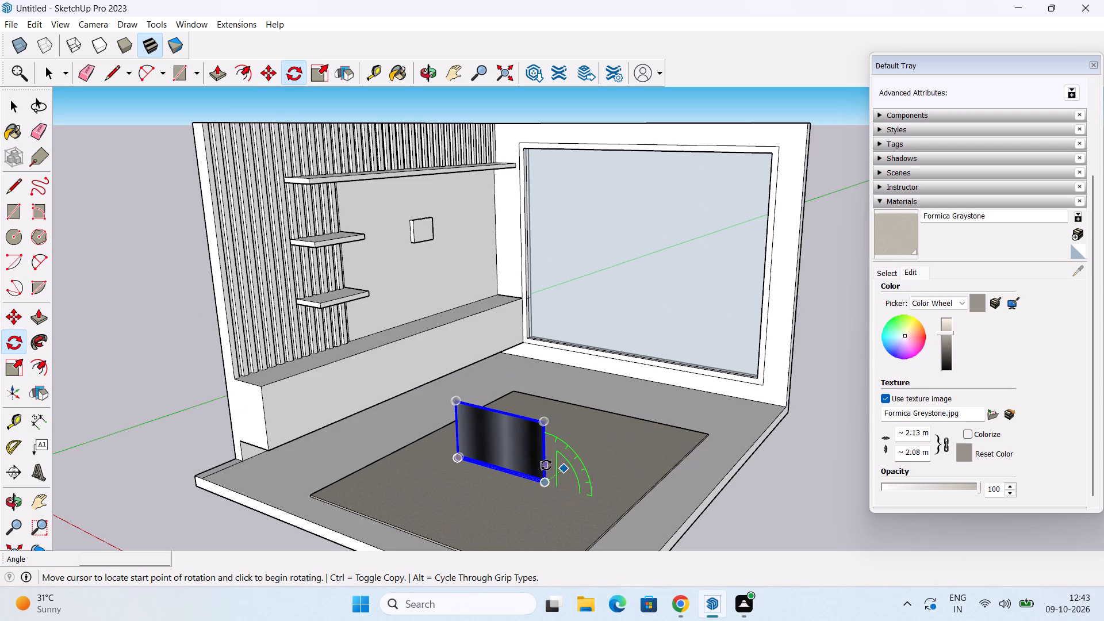
{"action": "key", "text": "Escape"}
{"action": "left_click", "coordinate": [532, 484]}
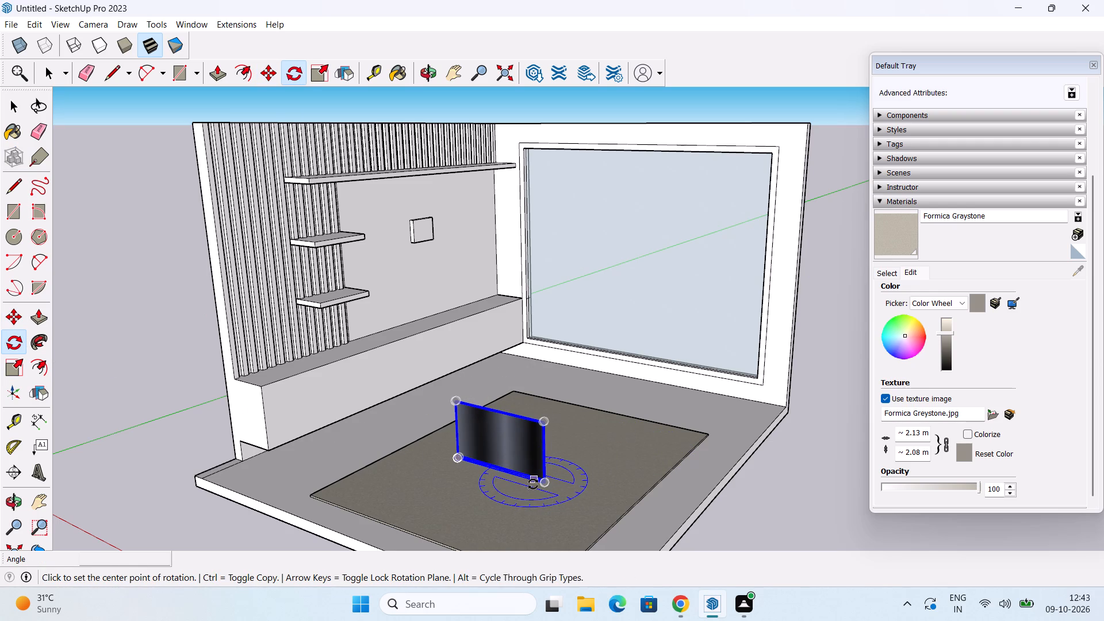
{"action": "left_click", "coordinate": [591, 447]}
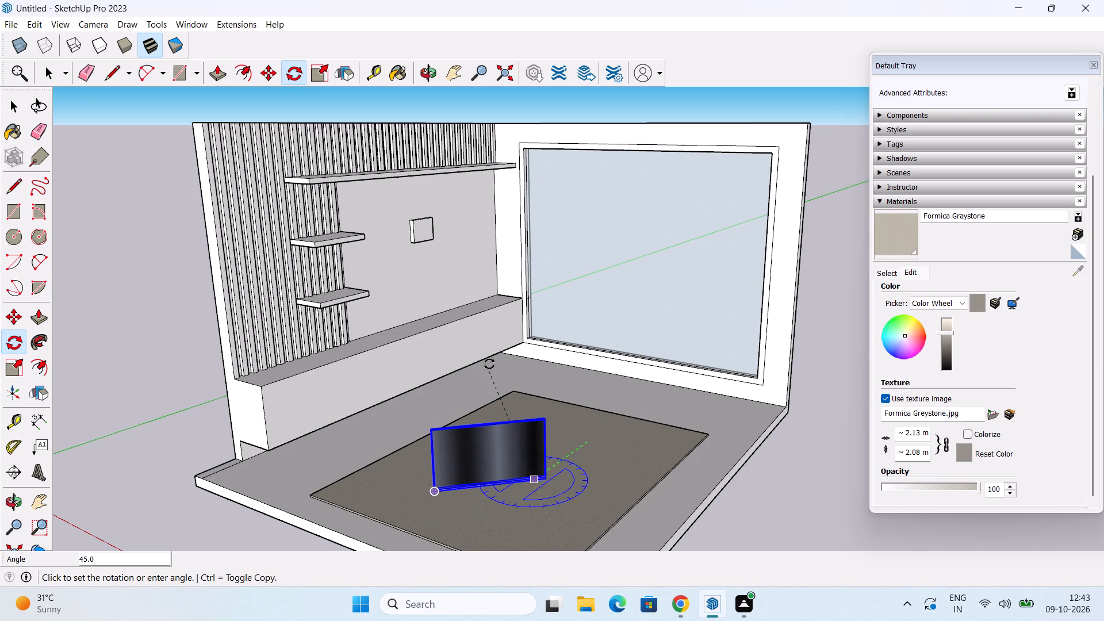
{"action": "key", "text": "9"}
{"action": "key", "text": "0"}
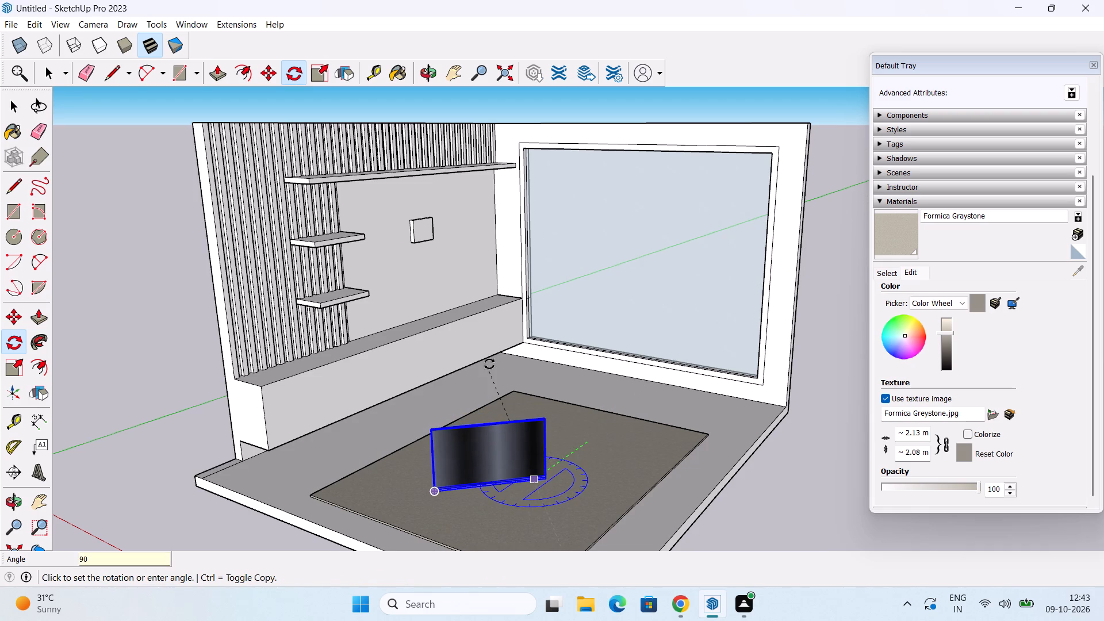
{"action": "key", "text": "Return"}
{"action": "key", "text": "space"}
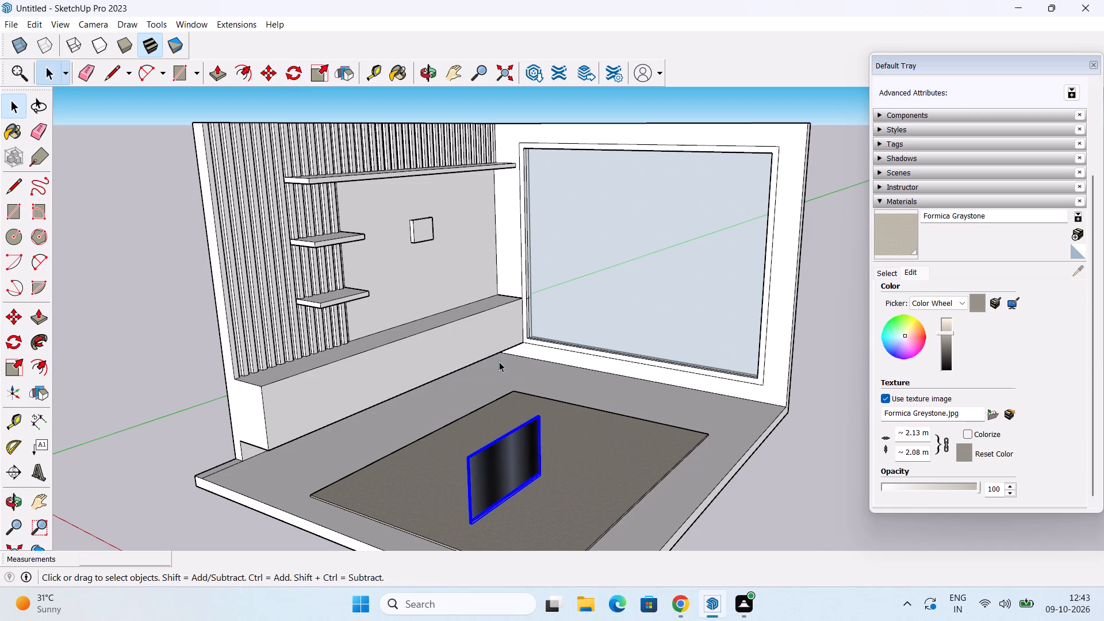
Move the TV from the floor panel onto the wall, over the small box between the shelves and the window.
{"action": "middle_click_drag", "start_coordinate": [486, 496], "coordinate": [493, 469]}
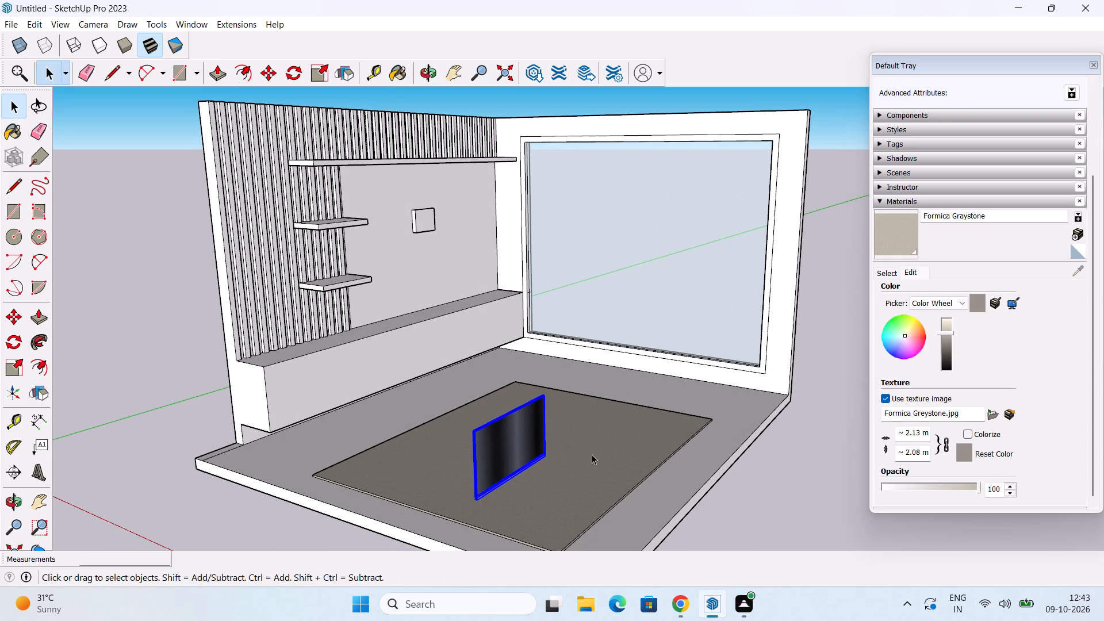
{"action": "middle_click_drag", "start_coordinate": [517, 416], "coordinate": [730, 469]}
{"action": "middle_click_drag", "start_coordinate": [736, 505], "coordinate": [697, 432]}
{"action": "key", "text": "m"}
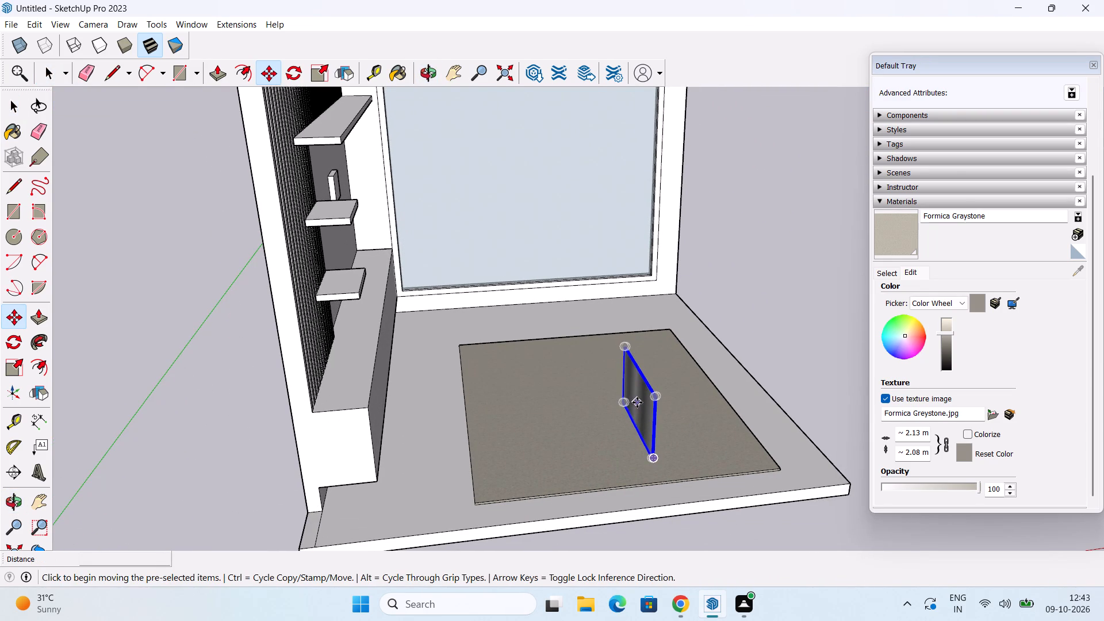
{"action": "left_click", "coordinate": [637, 402]}
{"action": "middle_click_drag", "start_coordinate": [382, 217], "coordinate": [194, 149]}
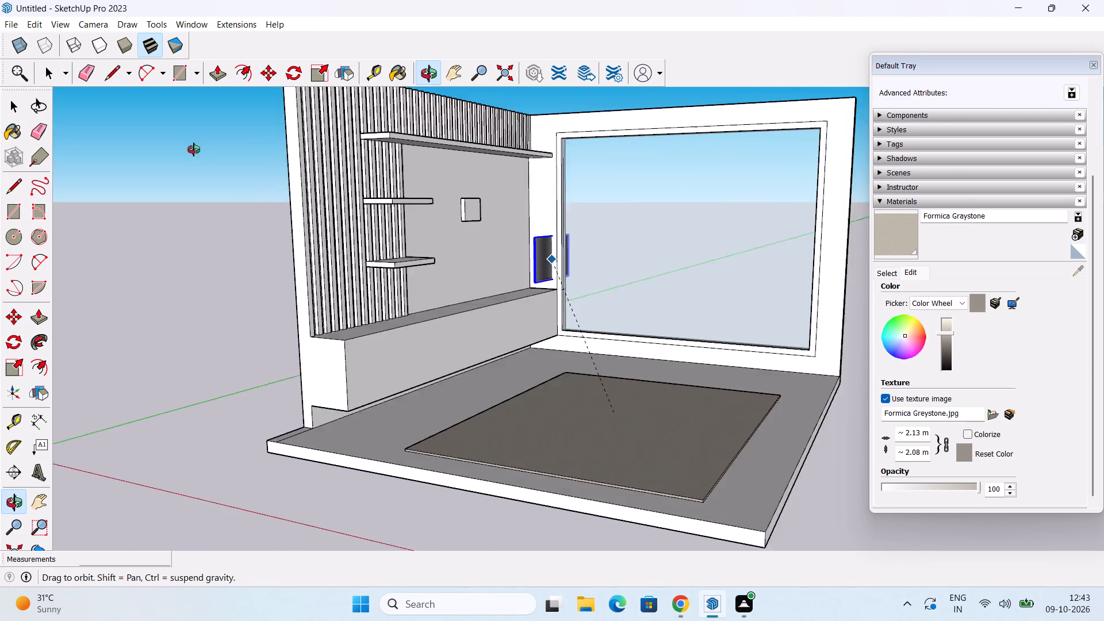
{"action": "middle_click_drag", "start_coordinate": [194, 149], "coordinate": [266, 119]}
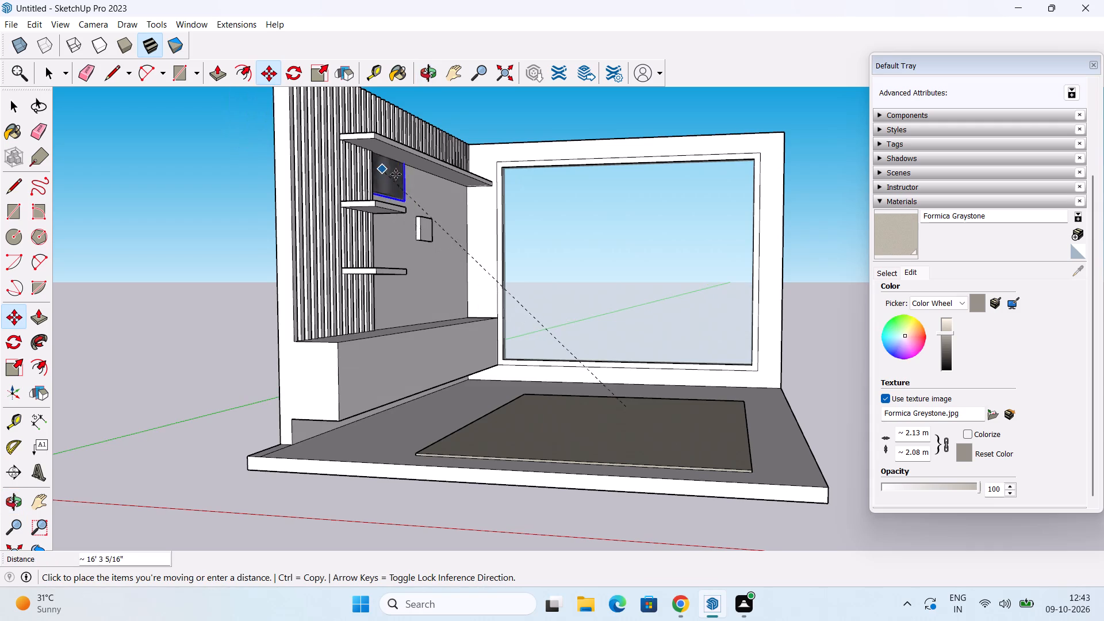
{"action": "scroll", "coordinate": [424, 193], "scroll_direction": "up", "scroll_amount": 2}
{"action": "scroll", "coordinate": [433, 285], "scroll_direction": "up", "scroll_amount": 8}
{"action": "middle_click_drag", "start_coordinate": [435, 243], "coordinate": [447, 352]}
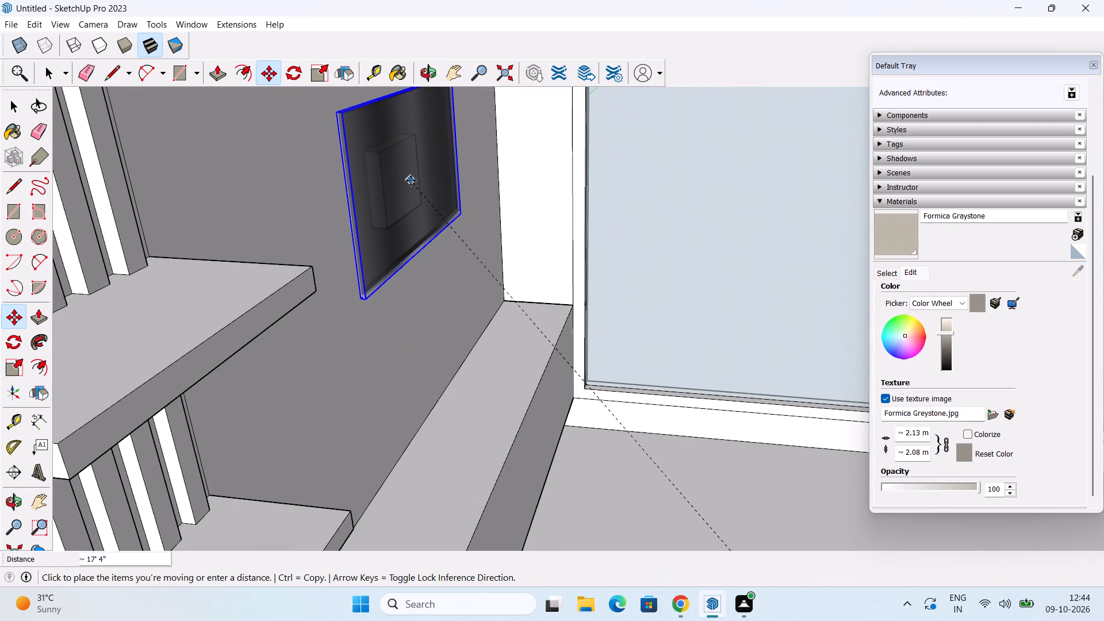
{"action": "left_click", "coordinate": [405, 178]}
Widen the TV along the red axis by stretching its side nearest the shelves outward with Scale.
{"action": "scroll", "coordinate": [440, 201], "scroll_direction": "down", "scroll_amount": 3}
{"action": "middle_click_drag", "start_coordinate": [451, 221], "coordinate": [230, 163]}
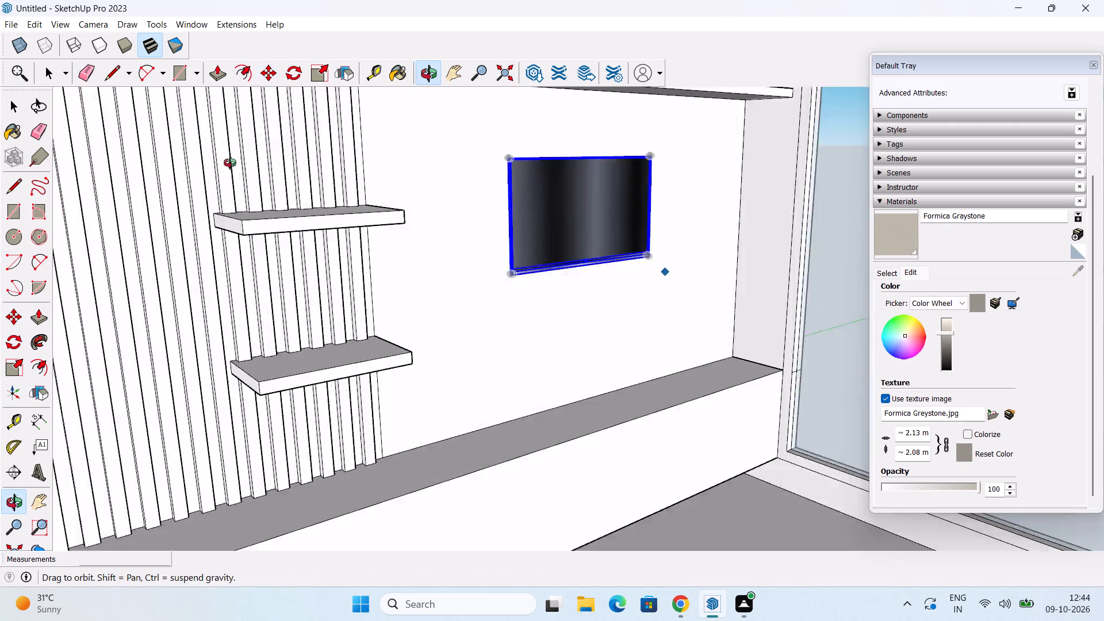
{"action": "middle_click_drag", "start_coordinate": [230, 163], "coordinate": [187, 171]}
{"action": "scroll", "coordinate": [442, 200], "scroll_direction": "down", "scroll_amount": 2}
{"action": "middle_click_drag", "start_coordinate": [443, 204], "coordinate": [334, 299], "text": "shift"}
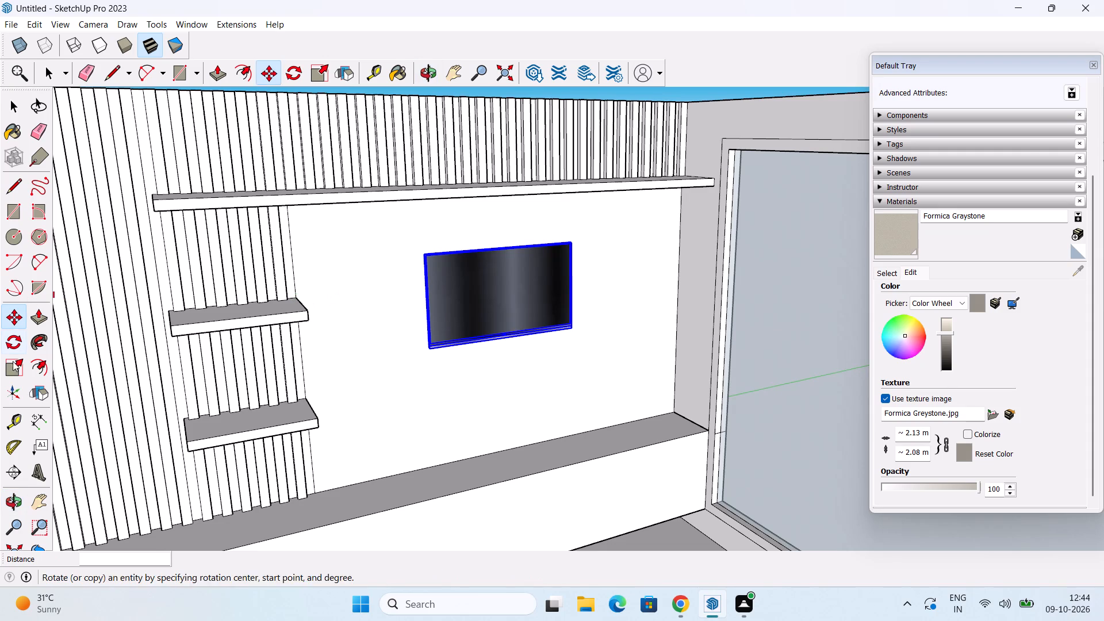
{"action": "left_click_drag", "start_coordinate": [12, 369], "coordinate": [37, 356]}
{"action": "middle_click_drag", "start_coordinate": [516, 254], "coordinate": [592, 263]}
{"action": "middle_click_drag", "start_coordinate": [385, 366], "coordinate": [555, 281]}
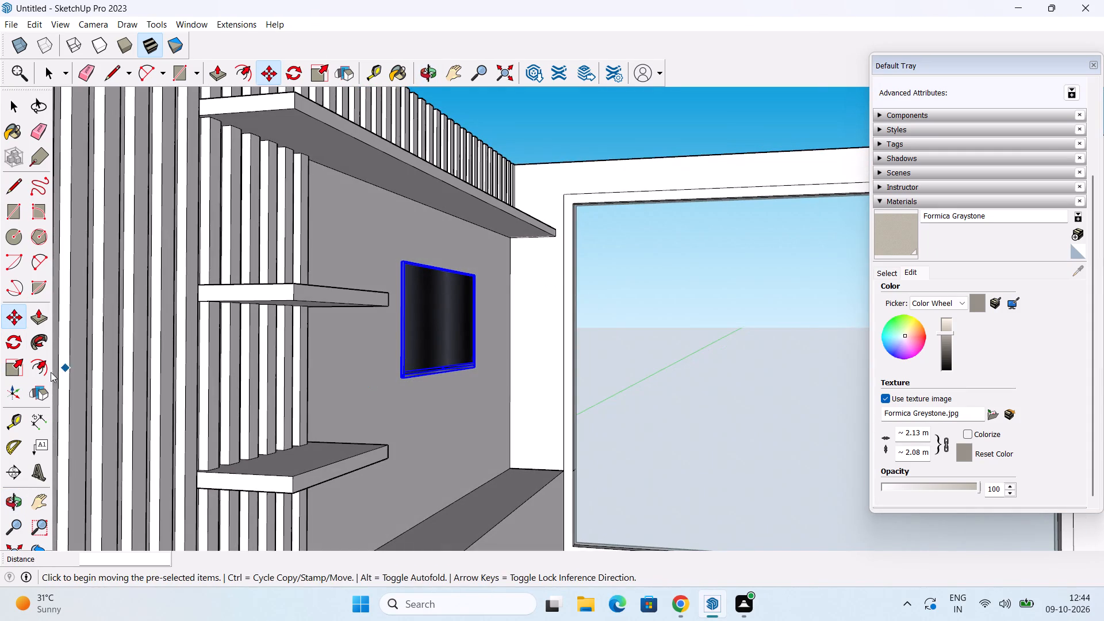
{"action": "left_click", "coordinate": [20, 371]}
{"action": "middle_click_drag", "start_coordinate": [359, 288], "coordinate": [413, 308]}
{"action": "middle_click_drag", "start_coordinate": [419, 331], "coordinate": [324, 339]}
{"action": "scroll", "coordinate": [375, 314], "scroll_direction": "up", "scroll_amount": 9}
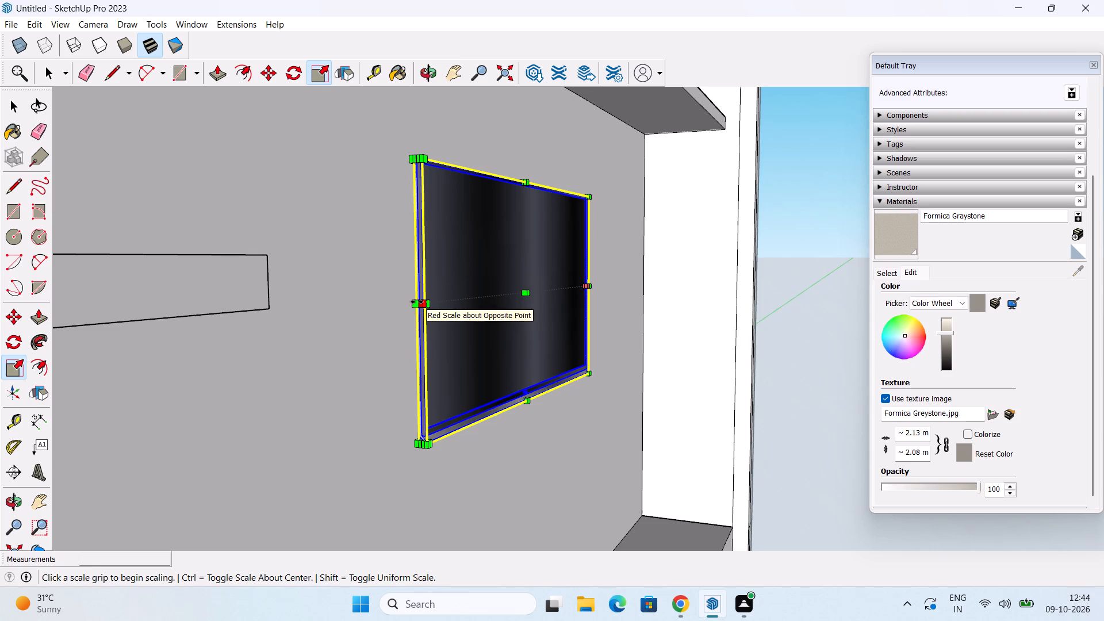
{"action": "left_click_drag", "start_coordinate": [417, 302], "coordinate": [294, 332]}
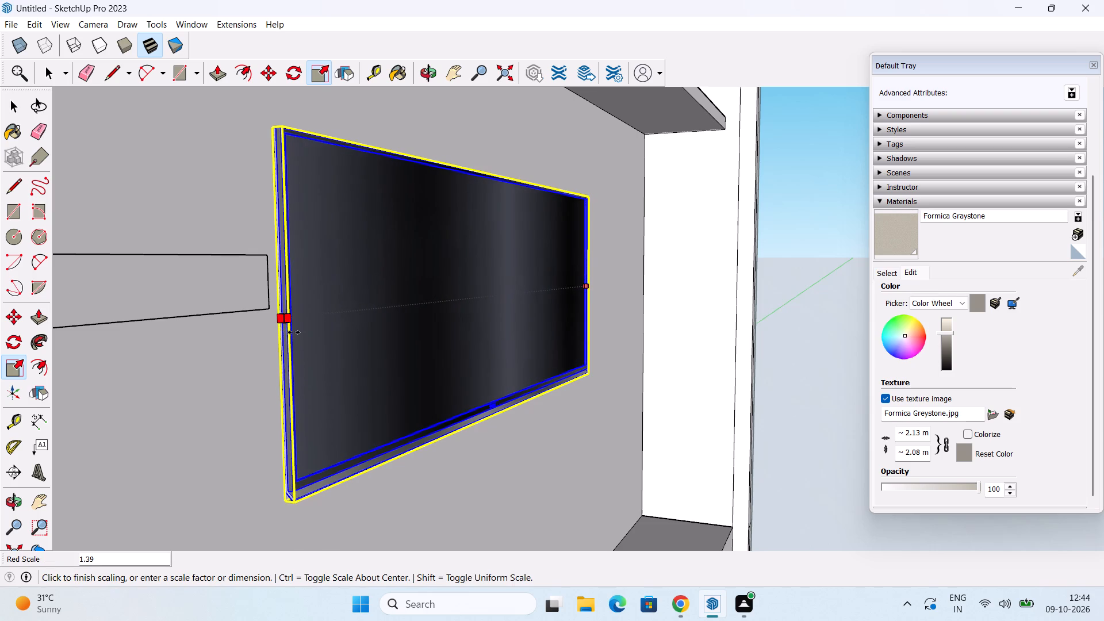
{"action": "left_click_drag", "start_coordinate": [294, 332], "coordinate": [321, 331]}
{"action": "scroll", "coordinate": [408, 270], "scroll_direction": "down", "scroll_amount": 5}
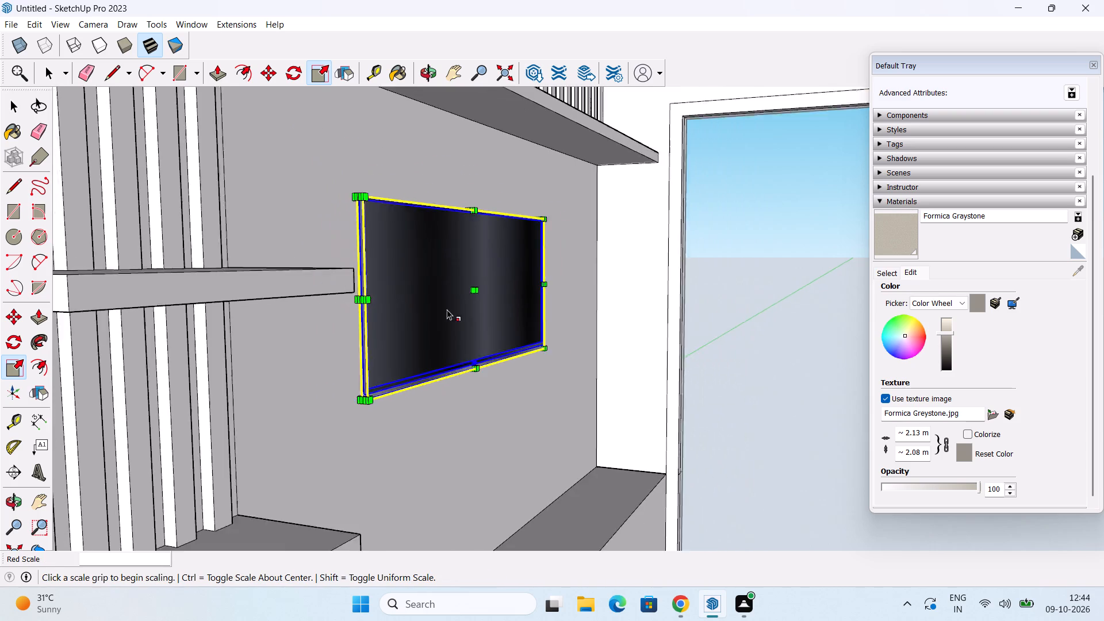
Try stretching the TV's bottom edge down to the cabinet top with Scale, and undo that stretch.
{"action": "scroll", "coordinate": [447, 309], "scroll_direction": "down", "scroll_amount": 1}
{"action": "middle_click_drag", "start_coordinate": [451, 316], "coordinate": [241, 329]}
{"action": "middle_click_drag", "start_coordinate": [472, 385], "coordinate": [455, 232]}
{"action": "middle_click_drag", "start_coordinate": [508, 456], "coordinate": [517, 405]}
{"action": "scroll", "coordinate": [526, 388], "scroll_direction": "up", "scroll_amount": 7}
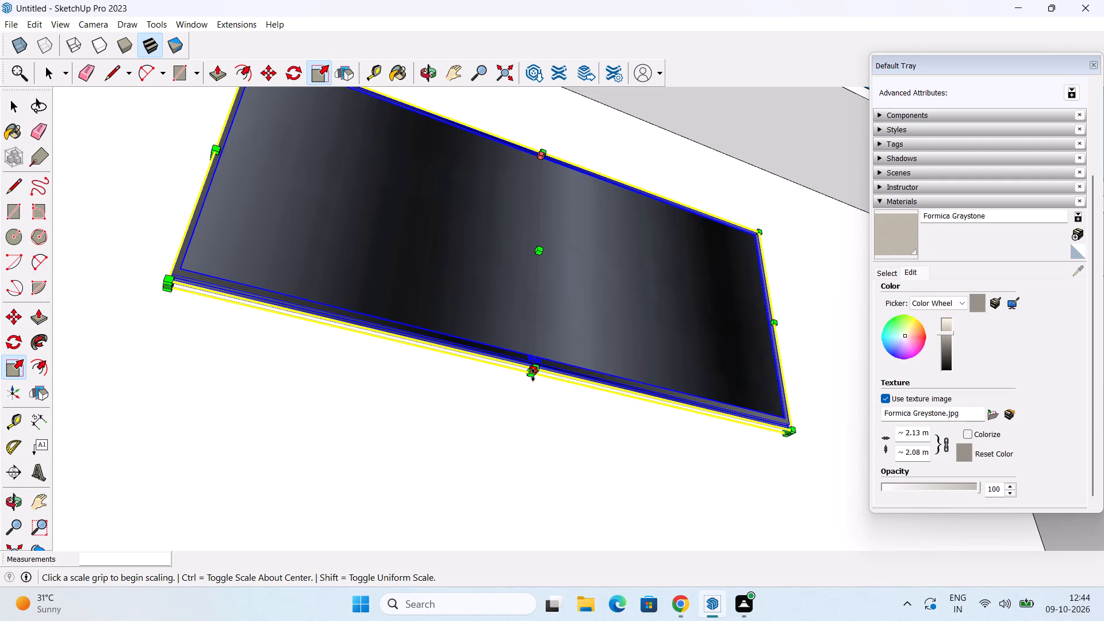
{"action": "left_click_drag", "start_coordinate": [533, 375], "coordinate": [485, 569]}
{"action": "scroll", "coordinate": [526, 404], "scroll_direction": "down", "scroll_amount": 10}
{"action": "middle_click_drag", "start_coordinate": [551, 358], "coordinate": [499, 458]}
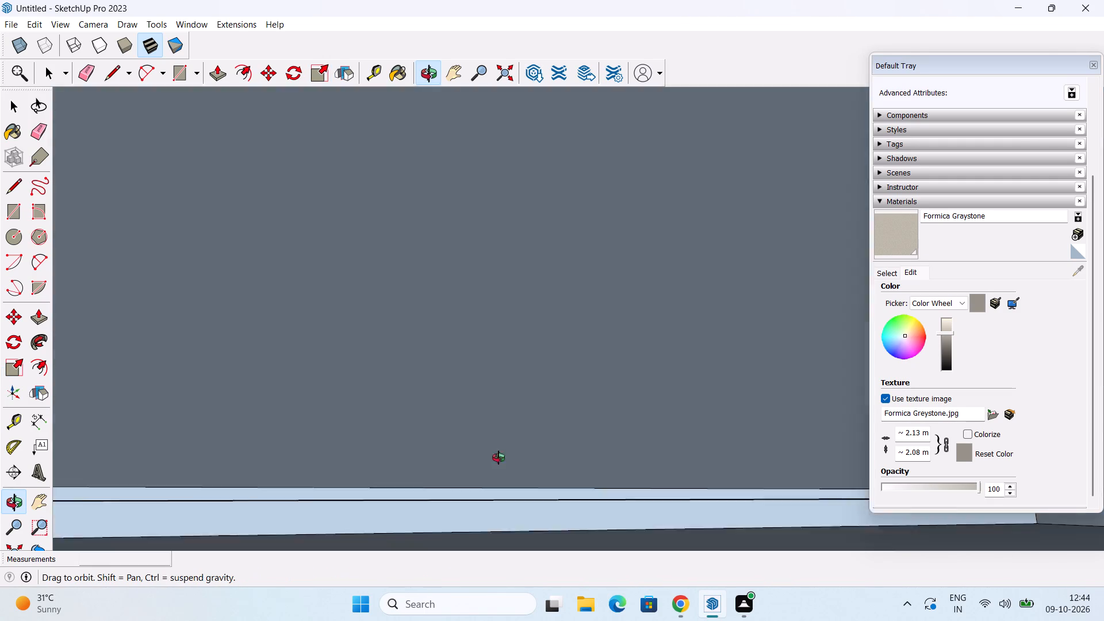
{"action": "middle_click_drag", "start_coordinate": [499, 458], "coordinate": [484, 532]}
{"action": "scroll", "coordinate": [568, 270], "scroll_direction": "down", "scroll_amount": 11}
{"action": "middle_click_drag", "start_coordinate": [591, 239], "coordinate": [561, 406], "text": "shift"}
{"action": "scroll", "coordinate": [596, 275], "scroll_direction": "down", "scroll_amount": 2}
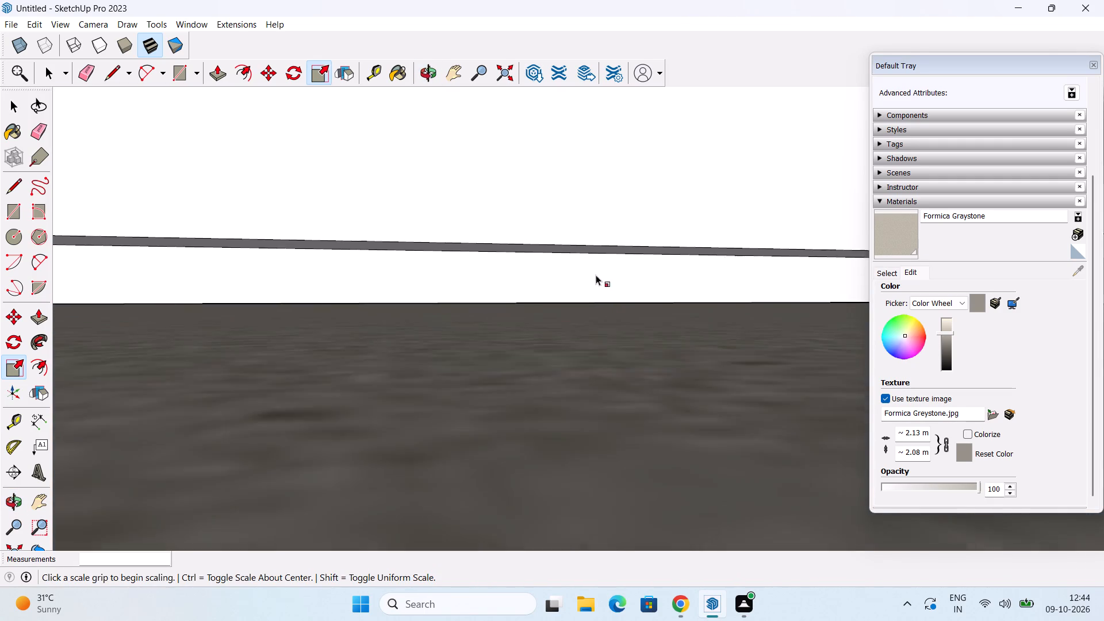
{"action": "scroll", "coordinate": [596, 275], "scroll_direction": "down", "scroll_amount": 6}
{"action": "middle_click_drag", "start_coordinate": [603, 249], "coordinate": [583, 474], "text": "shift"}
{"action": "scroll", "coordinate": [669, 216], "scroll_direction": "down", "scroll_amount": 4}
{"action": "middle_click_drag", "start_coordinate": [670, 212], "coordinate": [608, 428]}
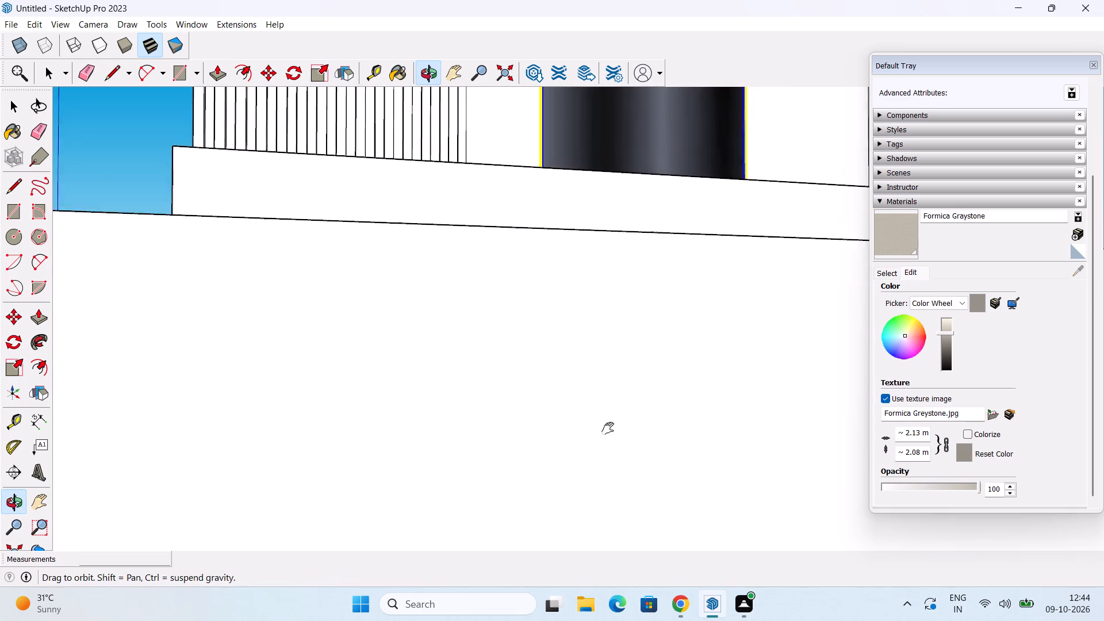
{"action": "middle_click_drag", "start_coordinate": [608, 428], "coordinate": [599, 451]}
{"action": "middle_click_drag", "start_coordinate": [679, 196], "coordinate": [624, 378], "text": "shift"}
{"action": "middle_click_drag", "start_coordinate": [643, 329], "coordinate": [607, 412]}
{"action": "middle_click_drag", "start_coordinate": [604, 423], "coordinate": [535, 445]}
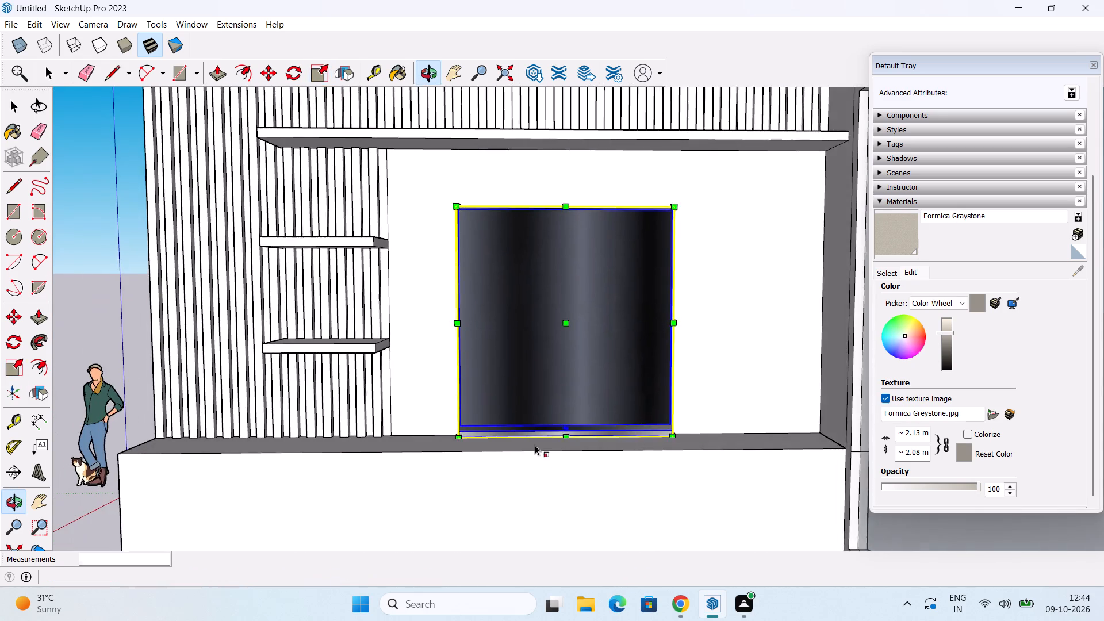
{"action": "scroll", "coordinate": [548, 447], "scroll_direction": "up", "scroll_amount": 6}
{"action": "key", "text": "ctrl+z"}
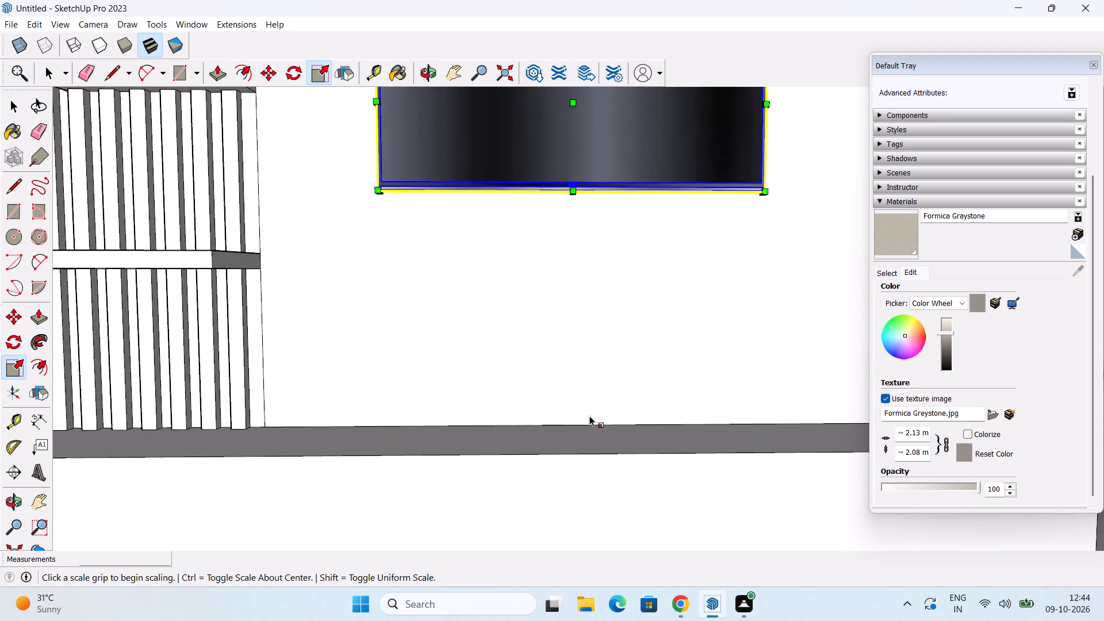
Stretch the TV's bottom edge moderately downward with Scale, keeping it above the cabinet, and deselect the TV.
{"action": "middle_click_drag", "start_coordinate": [566, 236], "coordinate": [600, 164]}
{"action": "scroll", "coordinate": [581, 210], "scroll_direction": "up", "scroll_amount": 6}
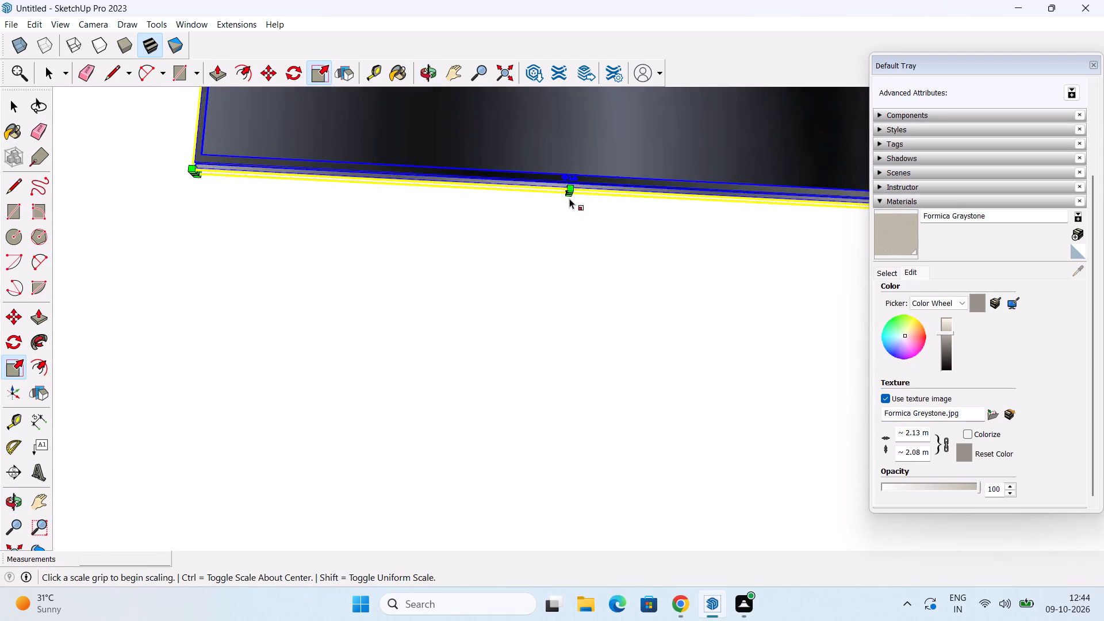
{"action": "scroll", "coordinate": [569, 198], "scroll_direction": "up", "scroll_amount": 4}
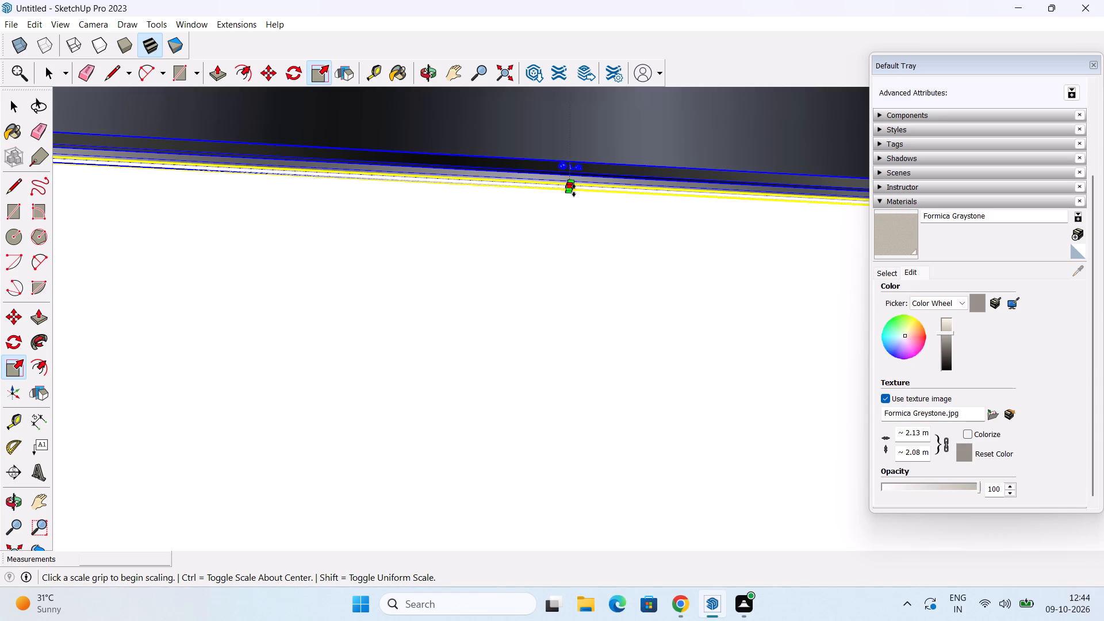
{"action": "left_click_drag", "start_coordinate": [574, 190], "coordinate": [535, 446]}
{"action": "scroll", "coordinate": [594, 302], "scroll_direction": "down", "scroll_amount": 12}
{"action": "middle_click_drag", "start_coordinate": [638, 306], "coordinate": [479, 293]}
{"action": "scroll", "coordinate": [661, 315], "scroll_direction": "down", "scroll_amount": 1}
{"action": "middle_click_drag", "start_coordinate": [642, 324], "coordinate": [549, 319]}
{"action": "middle_click_drag", "start_coordinate": [624, 290], "coordinate": [375, 388]}
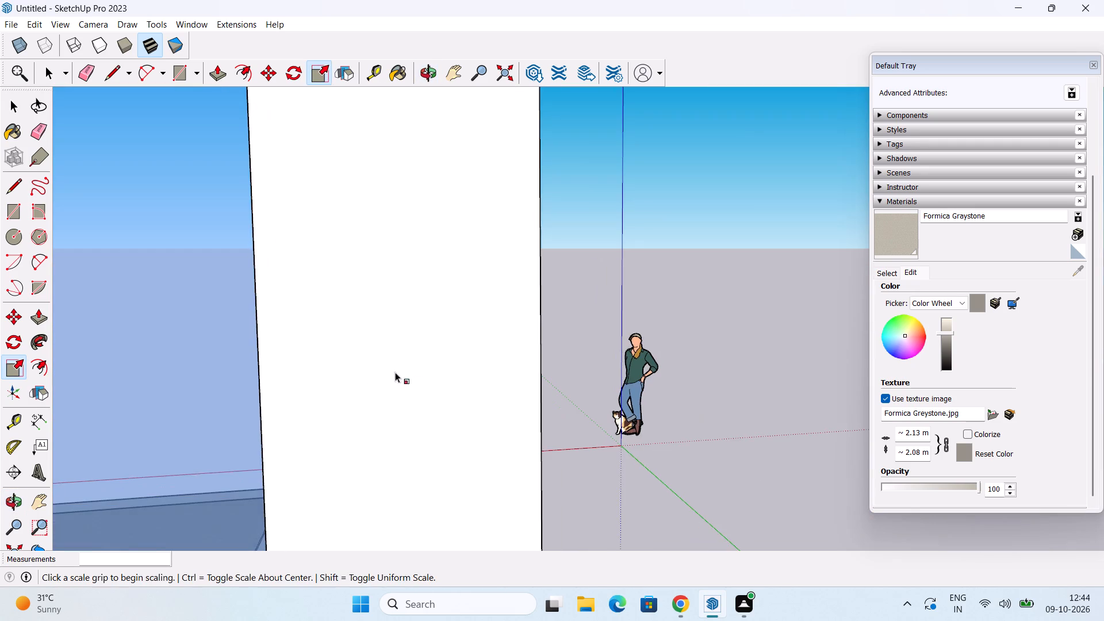
{"action": "middle_click_drag", "start_coordinate": [341, 373], "coordinate": [471, 412]}
{"action": "scroll", "coordinate": [472, 394], "scroll_direction": "down", "scroll_amount": 1}
{"action": "key", "text": "space"}
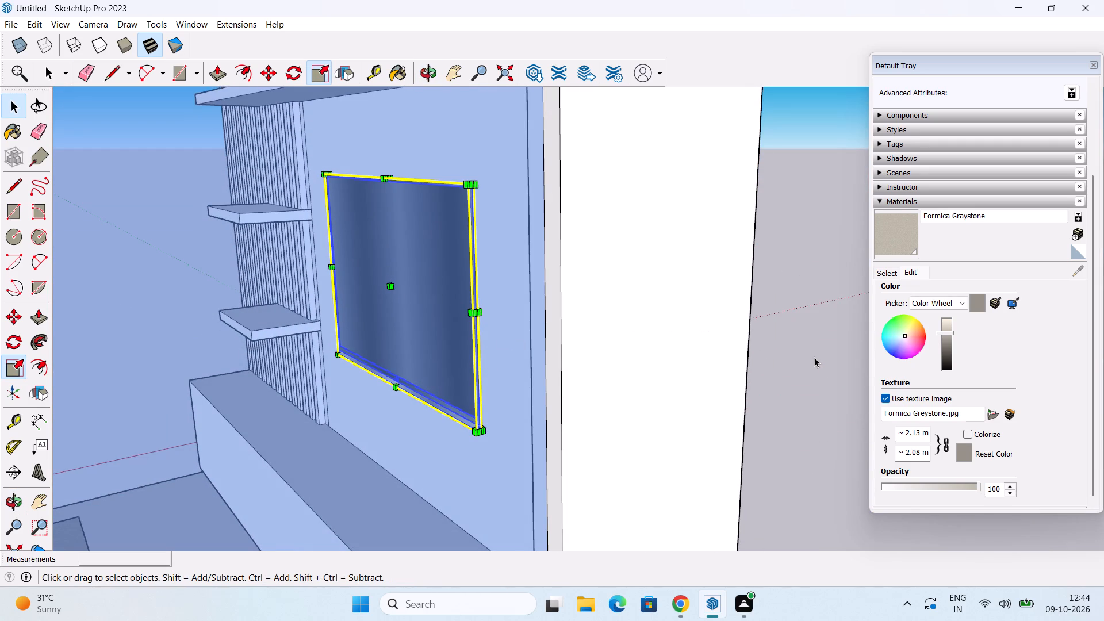
{"action": "left_click", "coordinate": [804, 361]}
Examine the resized TV's proportions and its position on the wall from several angles.
{"action": "scroll", "coordinate": [608, 420], "scroll_direction": "down", "scroll_amount": 11}
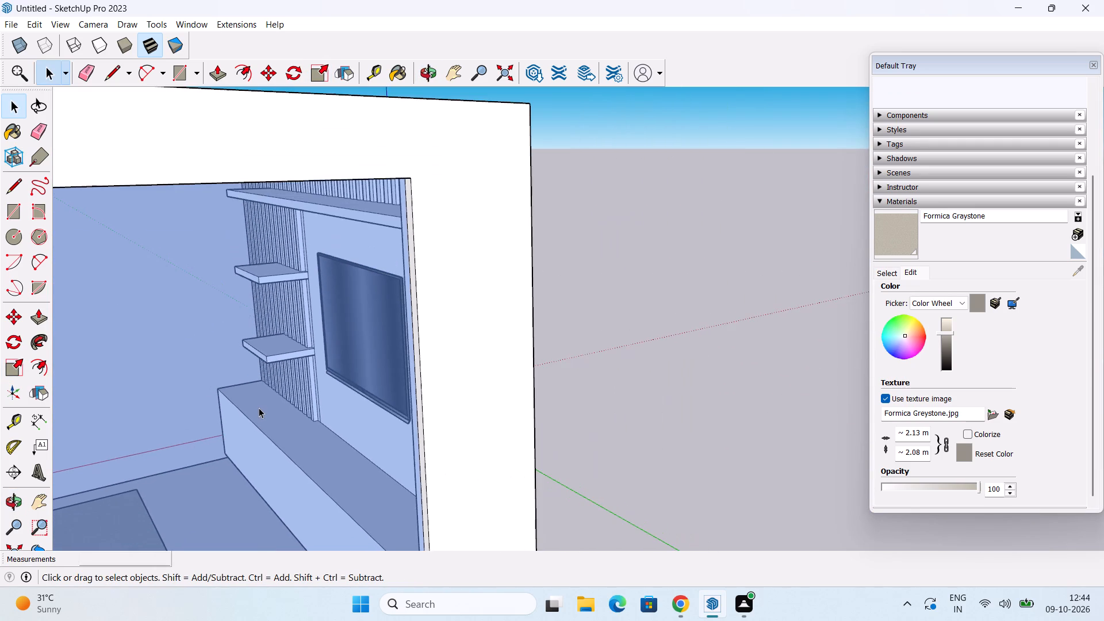
{"action": "middle_click_drag", "start_coordinate": [259, 408], "coordinate": [289, 363]}
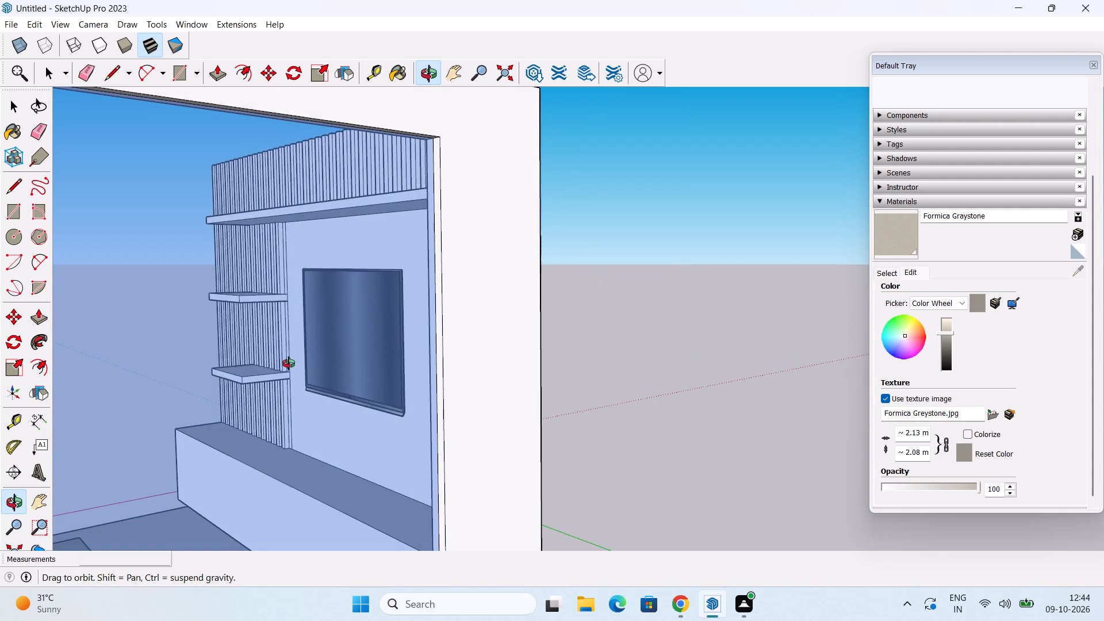
{"action": "middle_click_drag", "start_coordinate": [289, 363], "coordinate": [579, 404]}
{"action": "scroll", "coordinate": [593, 403], "scroll_direction": "up", "scroll_amount": 2}
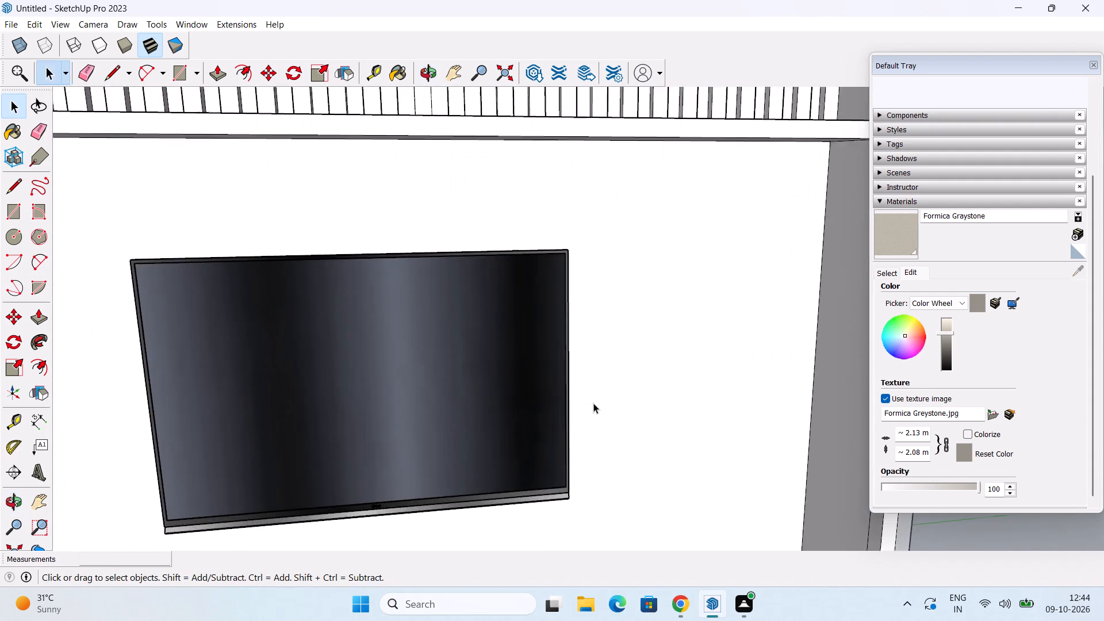
{"action": "scroll", "coordinate": [593, 403], "scroll_direction": "up", "scroll_amount": 3}
{"action": "middle_click_drag", "start_coordinate": [568, 397], "coordinate": [397, 377]}
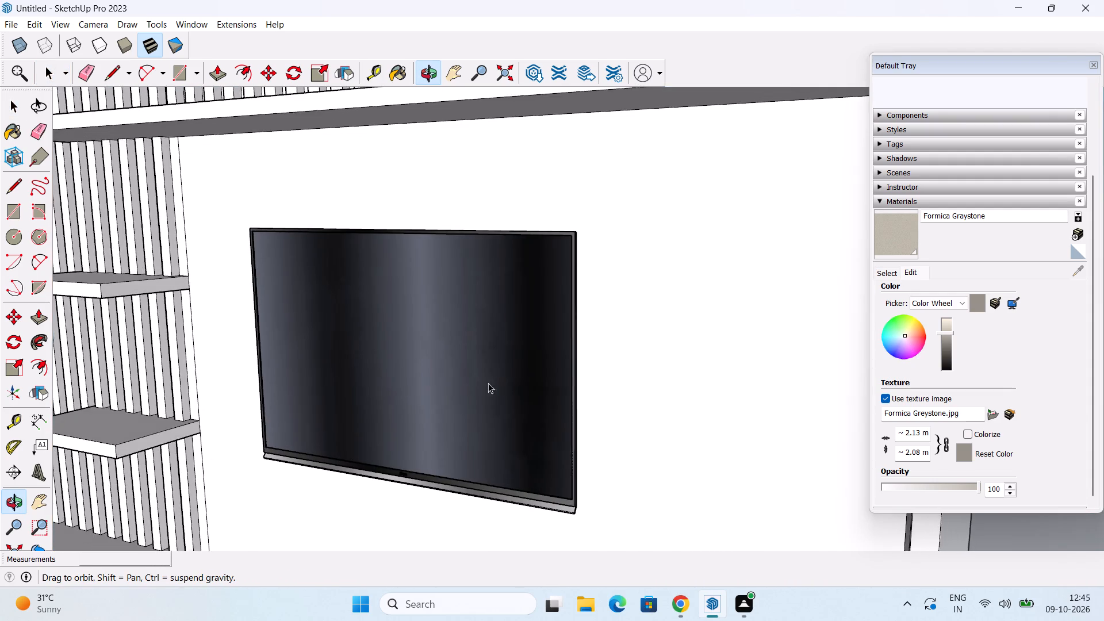
{"action": "scroll", "coordinate": [510, 382], "scroll_direction": "up", "scroll_amount": 6}
{"action": "middle_click_drag", "start_coordinate": [520, 371], "coordinate": [554, 324]}
{"action": "scroll", "coordinate": [575, 321], "scroll_direction": "down", "scroll_amount": 2}
{"action": "middle_click_drag", "start_coordinate": [583, 321], "coordinate": [535, 321]}
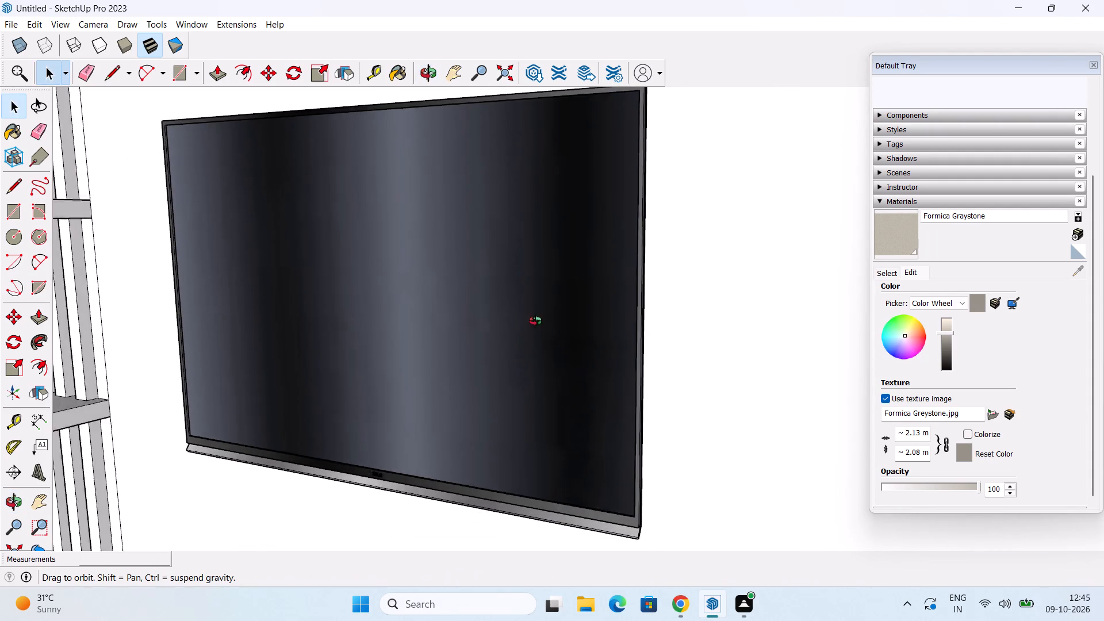
{"action": "middle_click_drag", "start_coordinate": [535, 321], "coordinate": [517, 336]}
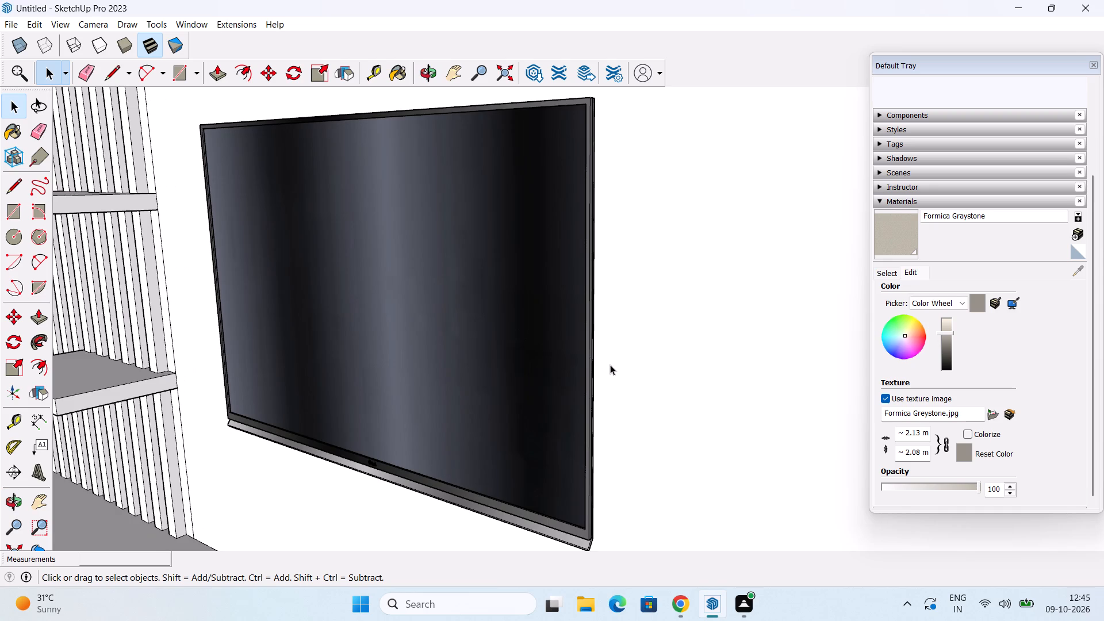
Widen the TV toward the window along the red axis by a factor of about 1.3 with Scale.
{"action": "scroll", "coordinate": [612, 365], "scroll_direction": "up", "scroll_amount": 2}
{"action": "left_click", "coordinate": [549, 354]}
{"action": "left_click_drag", "start_coordinate": [11, 370], "coordinate": [26, 363]}
{"action": "left_click", "coordinate": [13, 368]}
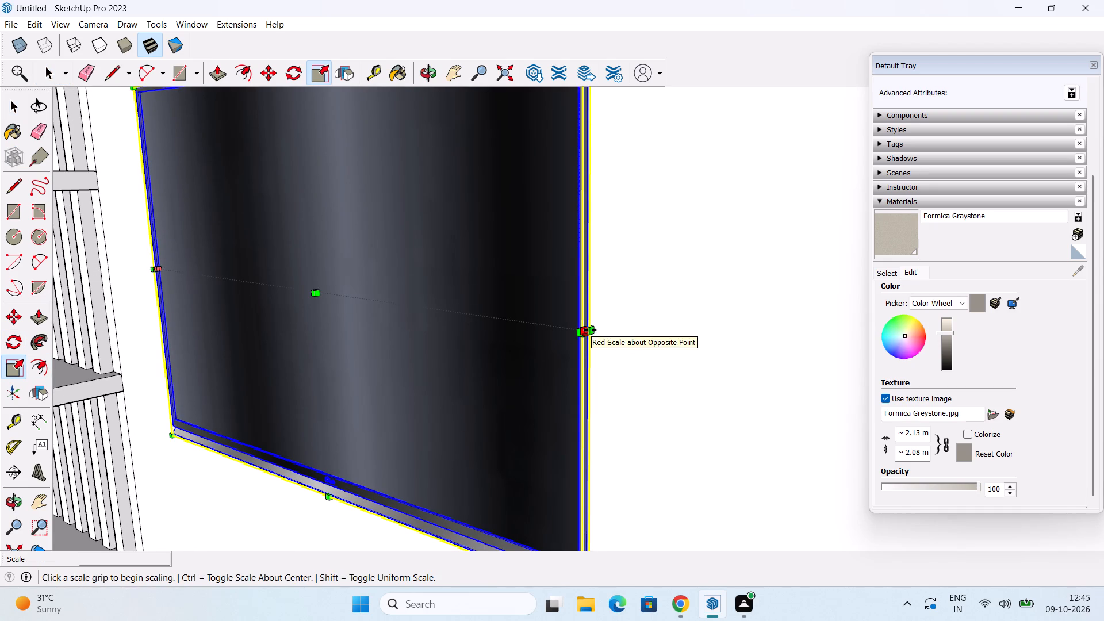
{"action": "left_click_drag", "start_coordinate": [590, 330], "coordinate": [817, 358]}
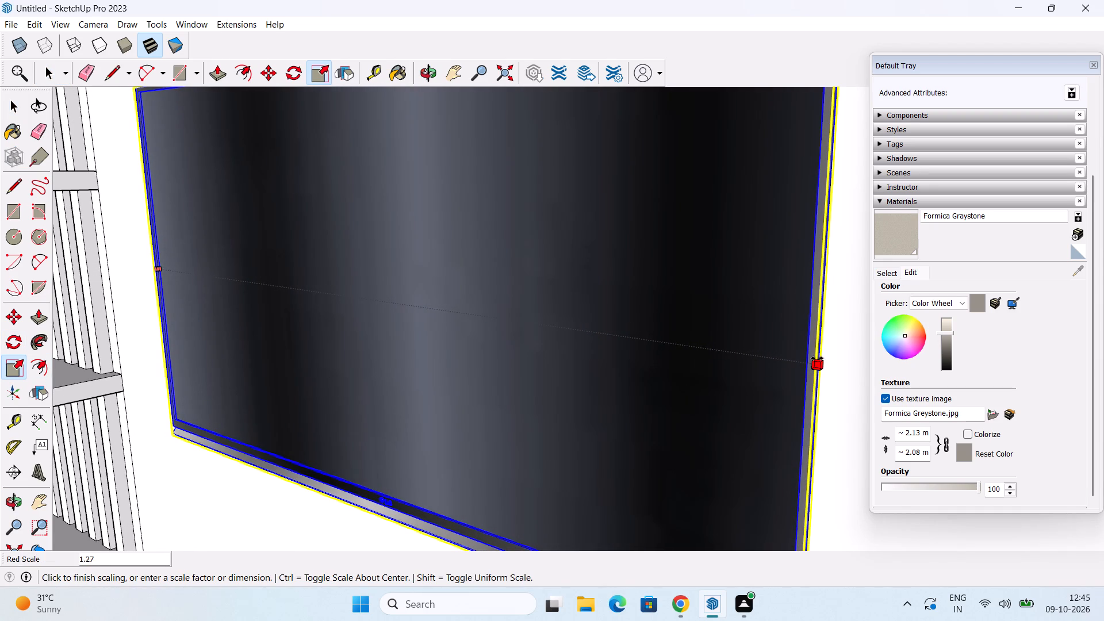
{"action": "left_click_drag", "start_coordinate": [817, 358], "coordinate": [843, 366]}
{"action": "scroll", "coordinate": [682, 362], "scroll_direction": "down", "scroll_amount": 6}
Stretch the TV's top edge upward along the blue axis by a factor of about 1.11 with Scale.
{"action": "middle_click_drag", "start_coordinate": [678, 380], "coordinate": [692, 325]}
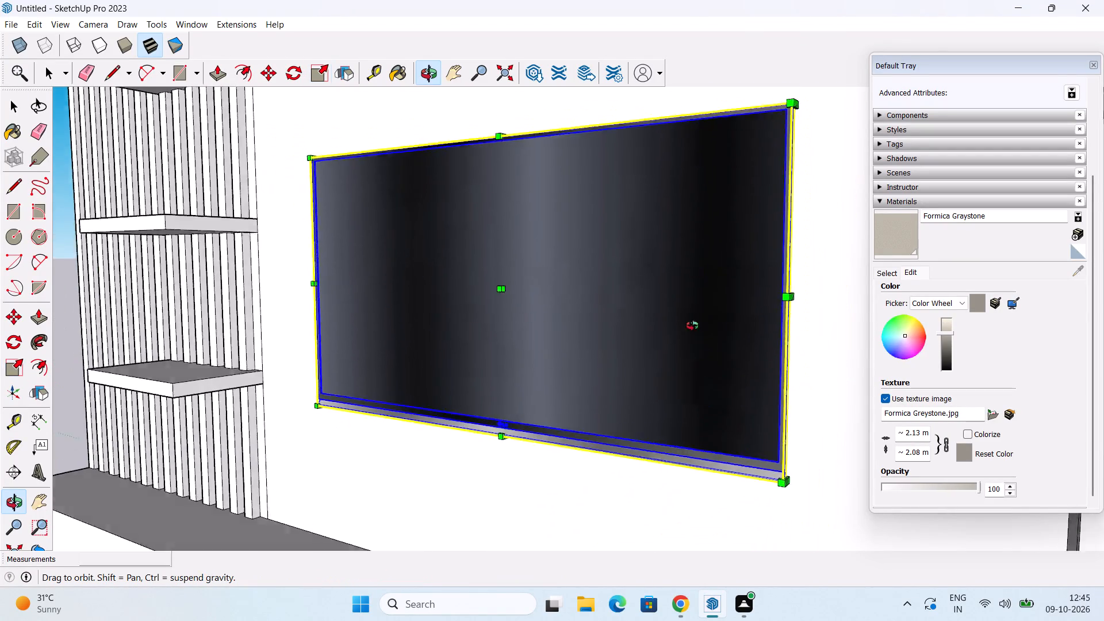
{"action": "middle_click_drag", "start_coordinate": [692, 325], "coordinate": [765, 508]}
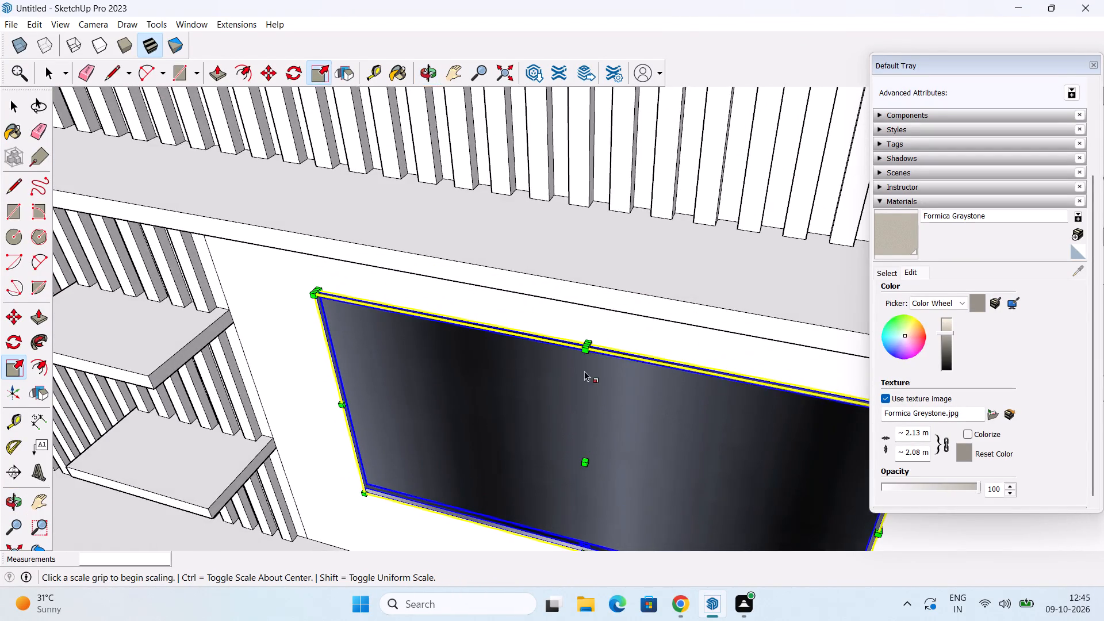
{"action": "scroll", "coordinate": [591, 346], "scroll_direction": "up", "scroll_amount": 8}
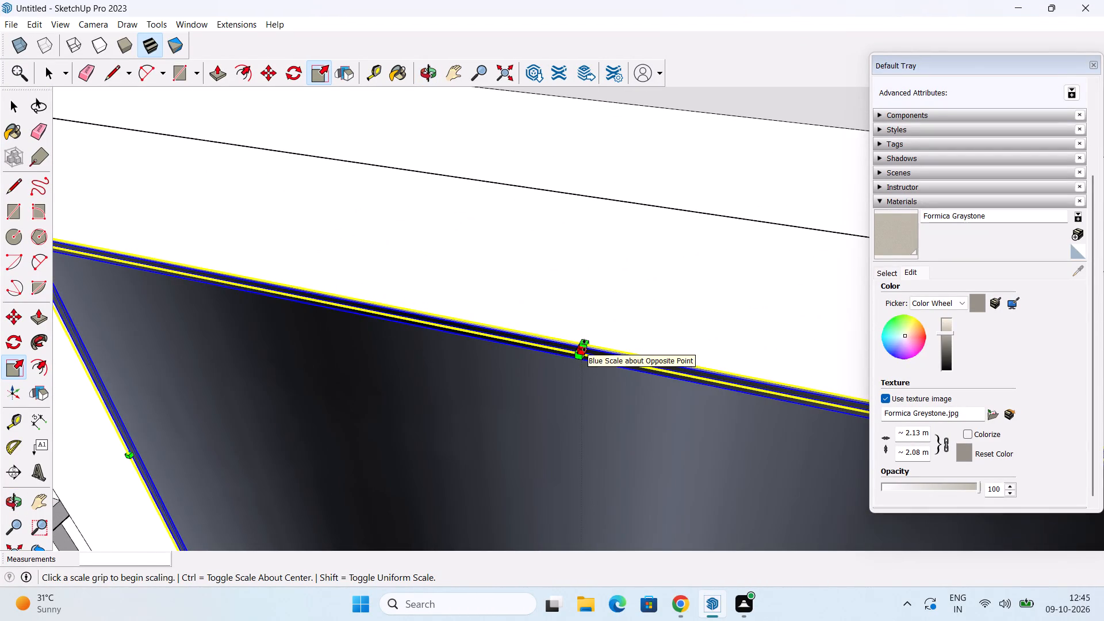
{"action": "left_click_drag", "start_coordinate": [583, 347], "coordinate": [588, 325]}
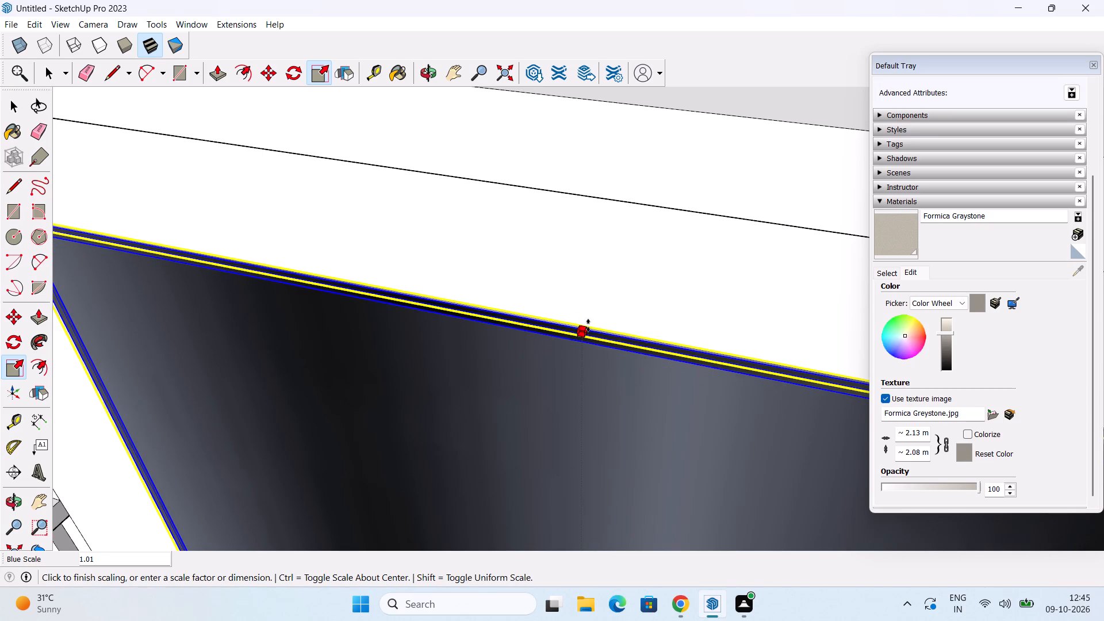
{"action": "left_click_drag", "start_coordinate": [588, 325], "coordinate": [598, 281]}
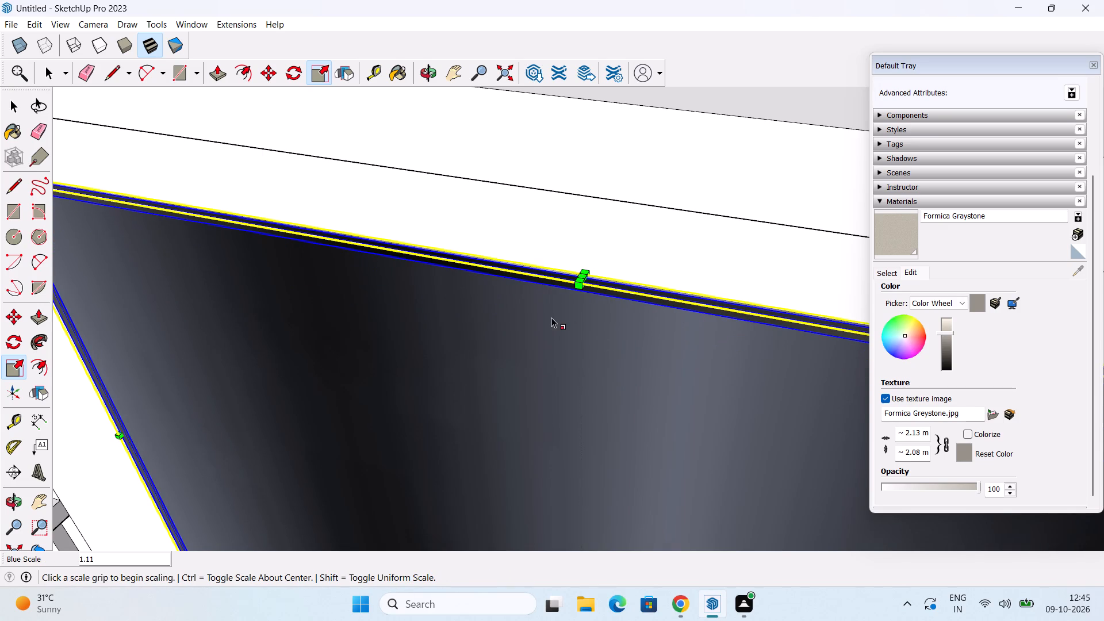
{"action": "scroll", "coordinate": [553, 321], "scroll_direction": "down", "scroll_amount": 6}
{"action": "middle_click_drag", "start_coordinate": [554, 350], "coordinate": [611, 225]}
{"action": "scroll", "coordinate": [624, 211], "scroll_direction": "down", "scroll_amount": 4}
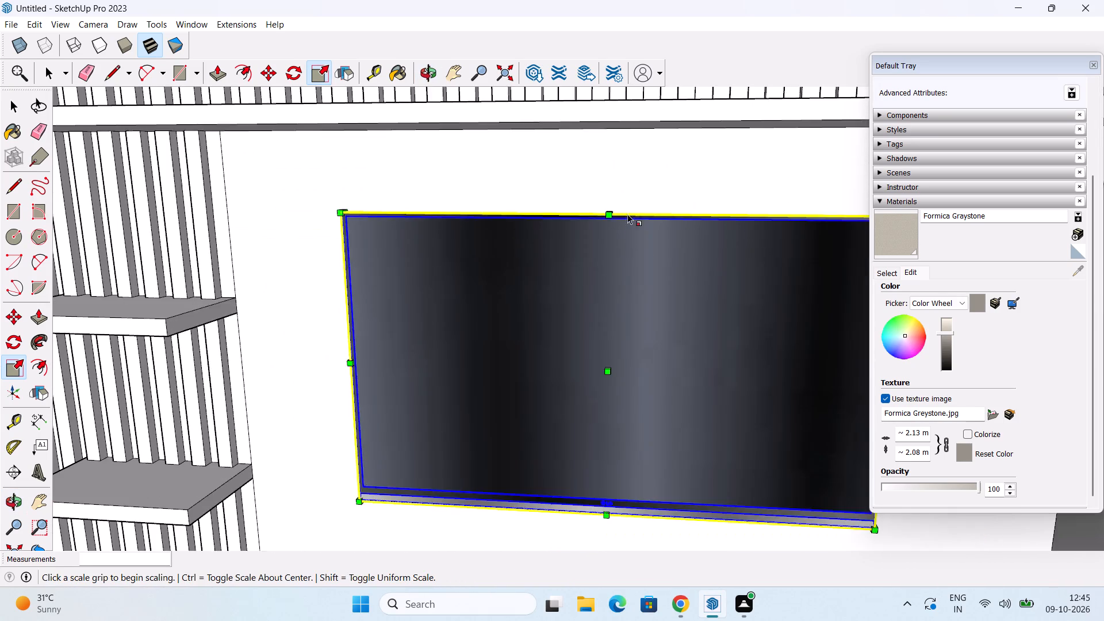
Stretch the TV's bottom edge downward along the blue axis by a factor of about 1.18 with Scale.
{"action": "scroll", "coordinate": [642, 294], "scroll_direction": "down", "scroll_amount": 5}
{"action": "scroll", "coordinate": [573, 465], "scroll_direction": "up", "scroll_amount": 5}
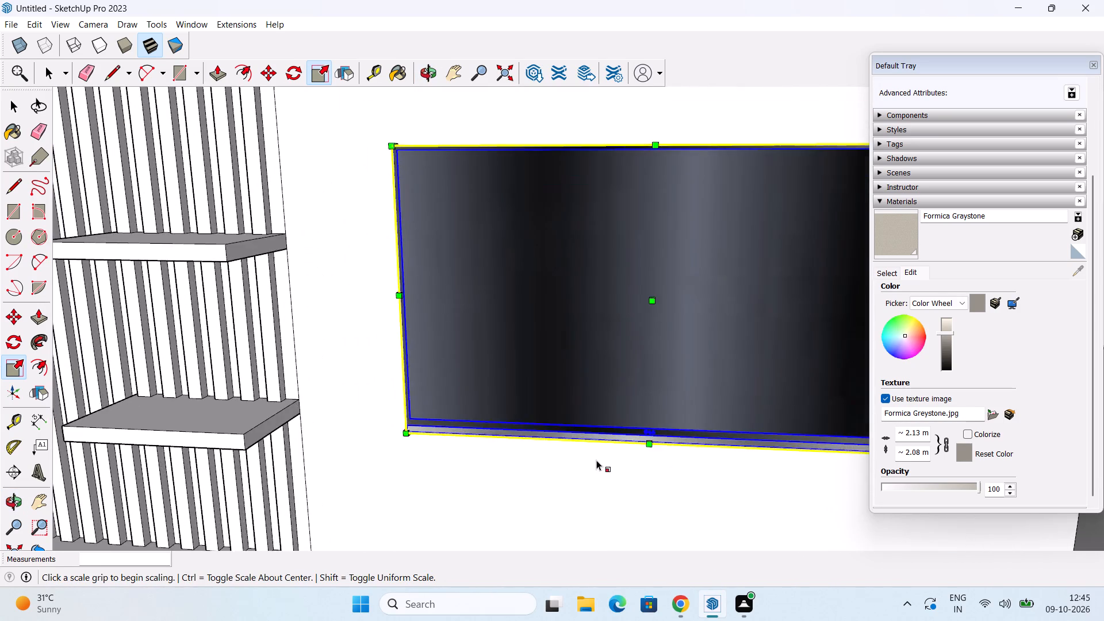
{"action": "scroll", "coordinate": [596, 460], "scroll_direction": "up", "scroll_amount": 1}
{"action": "middle_click_drag", "start_coordinate": [604, 460], "coordinate": [664, 255]}
{"action": "scroll", "coordinate": [663, 452], "scroll_direction": "up", "scroll_amount": 6}
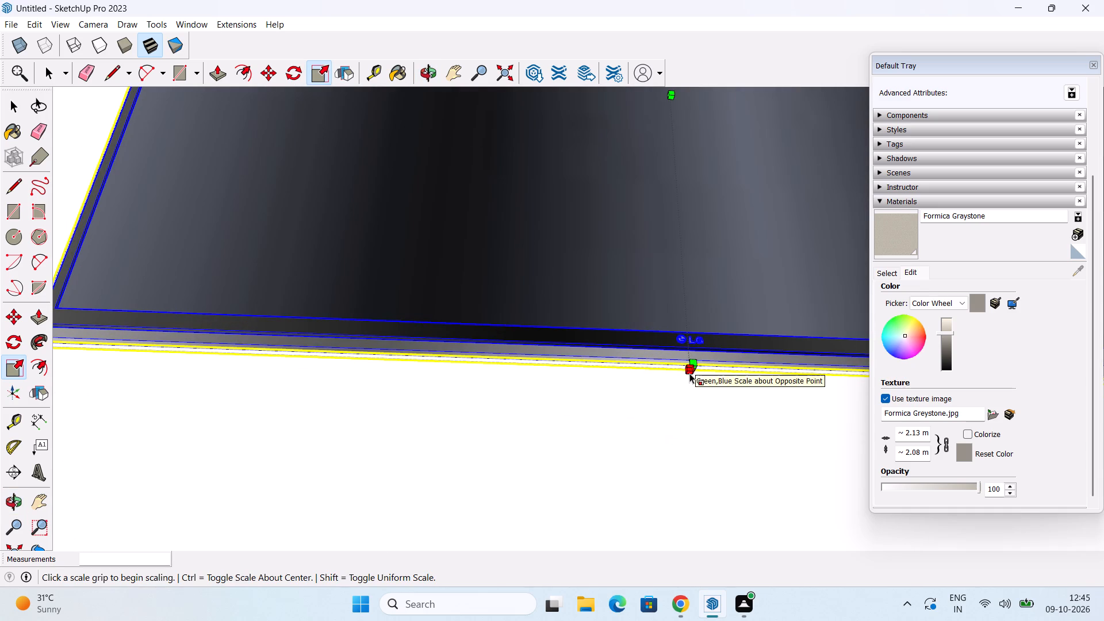
{"action": "left_click_drag", "start_coordinate": [692, 372], "coordinate": [692, 502]}
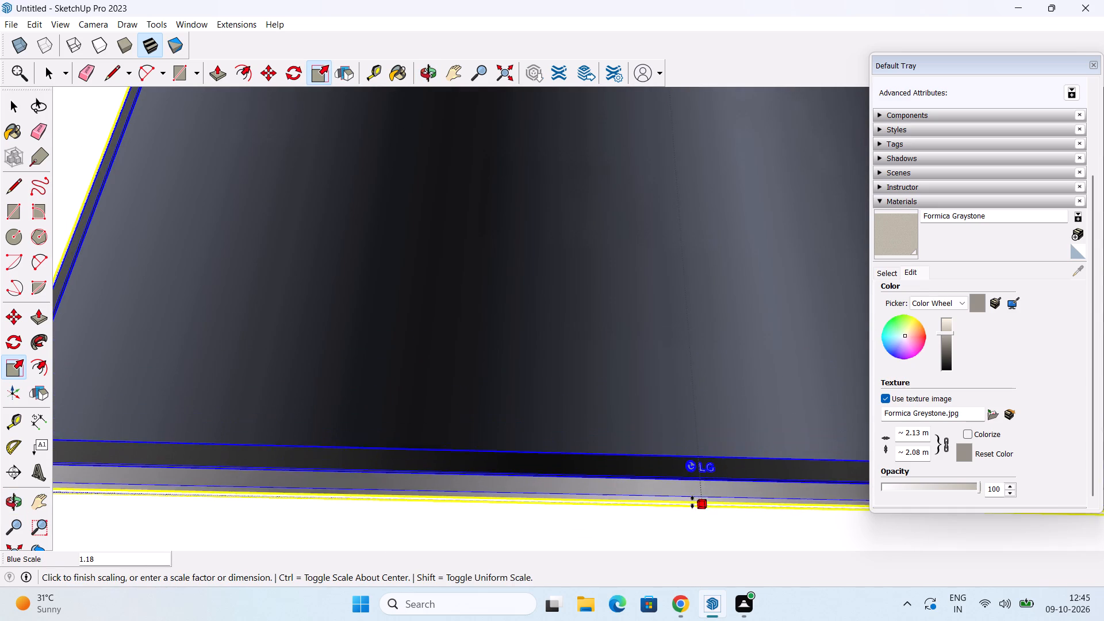
{"action": "left_click_drag", "start_coordinate": [692, 502], "coordinate": [692, 510]}
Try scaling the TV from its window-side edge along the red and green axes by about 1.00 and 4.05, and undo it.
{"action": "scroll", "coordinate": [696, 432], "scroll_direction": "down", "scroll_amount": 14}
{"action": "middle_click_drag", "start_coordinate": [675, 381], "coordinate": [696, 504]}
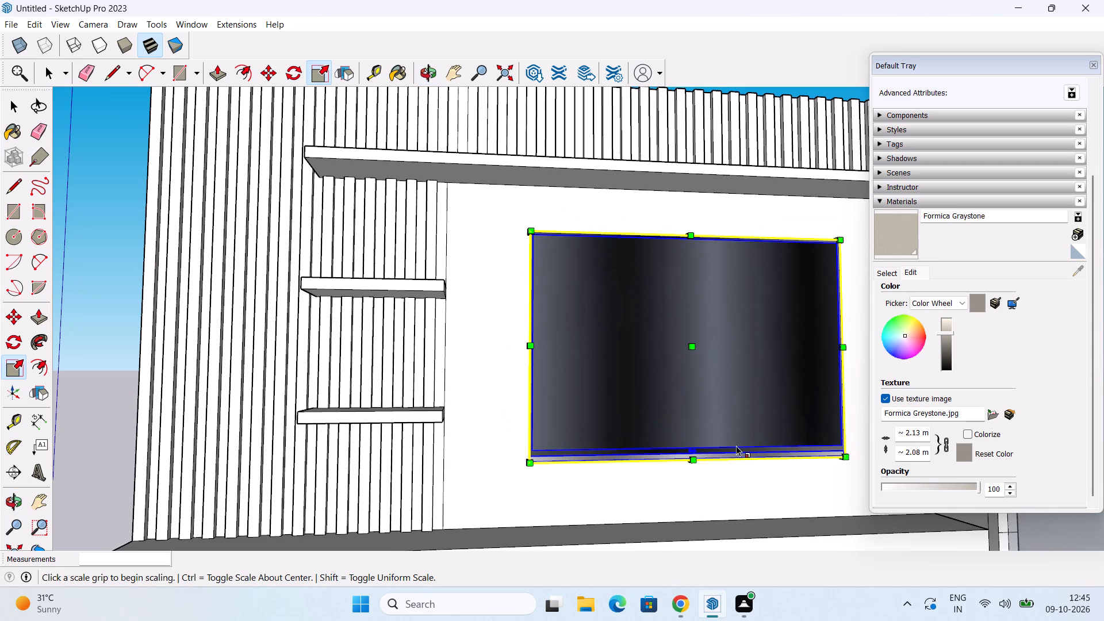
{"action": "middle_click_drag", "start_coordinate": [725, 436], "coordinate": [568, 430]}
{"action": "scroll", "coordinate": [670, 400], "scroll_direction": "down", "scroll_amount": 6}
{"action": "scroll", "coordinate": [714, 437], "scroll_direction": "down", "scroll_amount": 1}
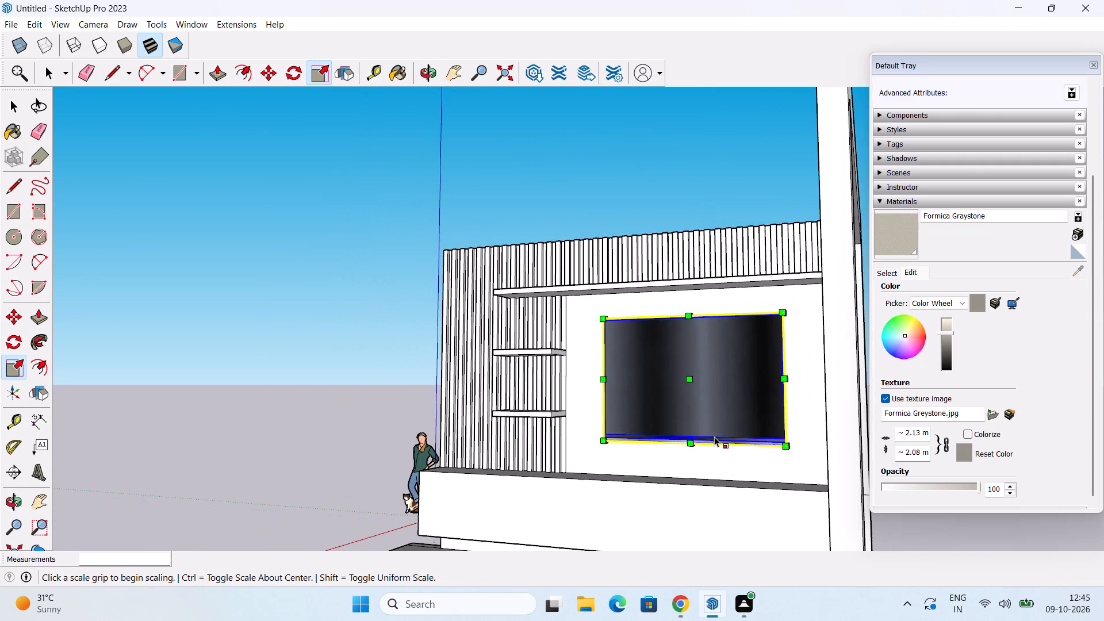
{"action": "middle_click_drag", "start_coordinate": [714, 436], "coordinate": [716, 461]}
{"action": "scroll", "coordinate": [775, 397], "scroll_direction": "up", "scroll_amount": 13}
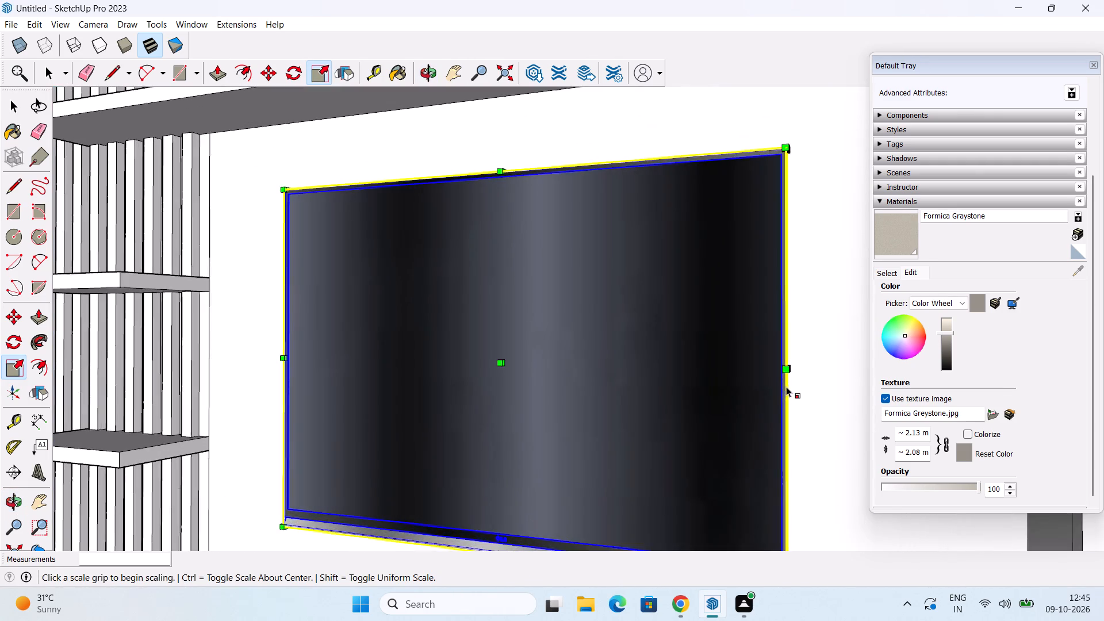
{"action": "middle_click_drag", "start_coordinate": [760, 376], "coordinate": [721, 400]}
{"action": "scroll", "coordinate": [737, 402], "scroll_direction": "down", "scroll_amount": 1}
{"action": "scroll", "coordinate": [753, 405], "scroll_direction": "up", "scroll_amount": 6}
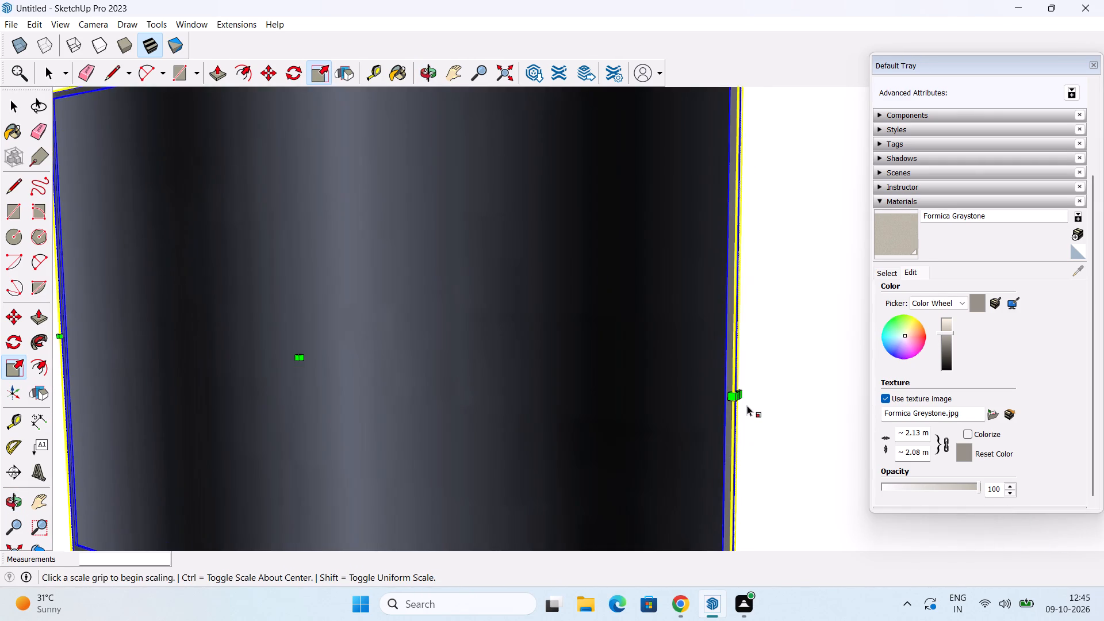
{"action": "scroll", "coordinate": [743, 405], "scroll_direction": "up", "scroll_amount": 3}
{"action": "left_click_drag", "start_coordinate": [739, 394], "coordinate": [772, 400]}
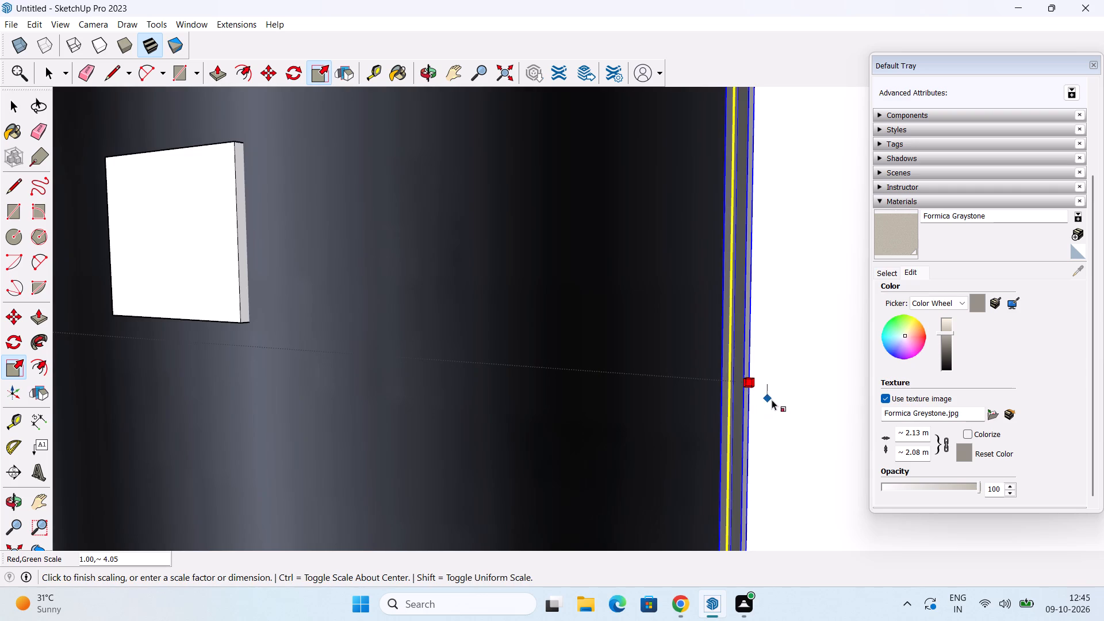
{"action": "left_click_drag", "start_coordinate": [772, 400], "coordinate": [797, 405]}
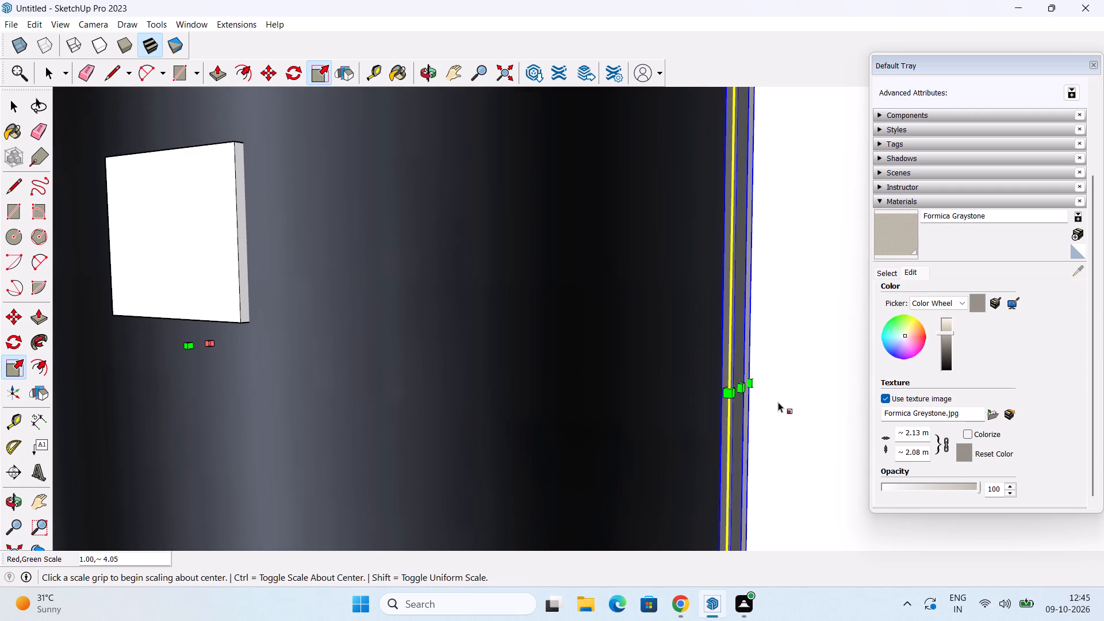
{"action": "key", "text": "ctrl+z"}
Widen the TV slightly toward the window along the red axis only with Scale, and deselect the TV.
{"action": "middle_click_drag", "start_coordinate": [775, 400], "coordinate": [728, 409]}
{"action": "scroll", "coordinate": [693, 421], "scroll_direction": "up", "scroll_amount": 2}
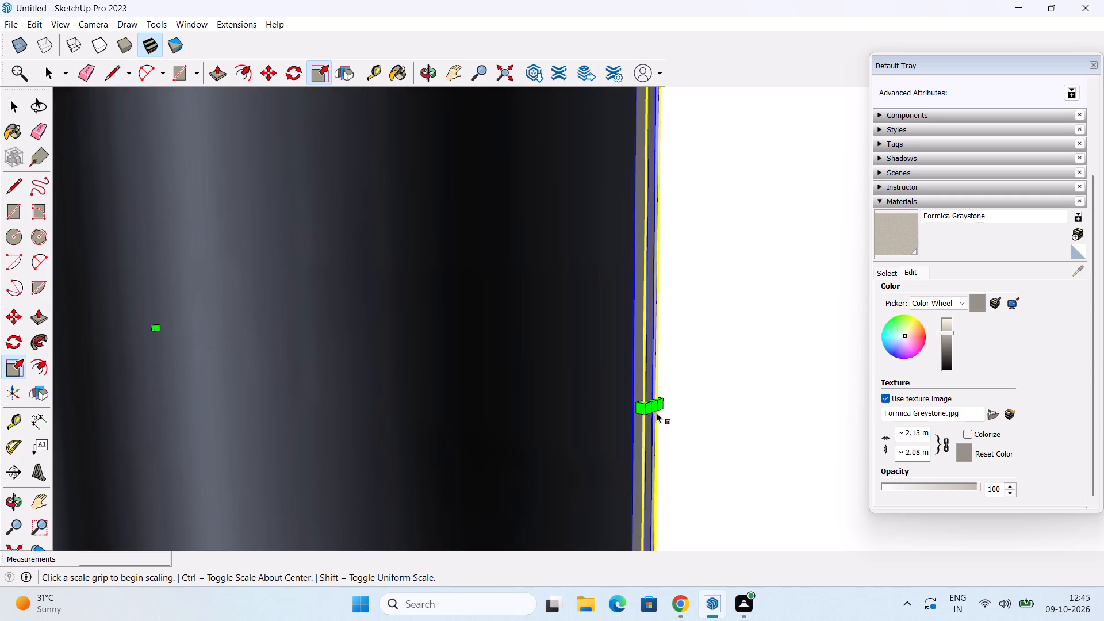
{"action": "scroll", "coordinate": [655, 412], "scroll_direction": "up", "scroll_amount": 5}
{"action": "left_click_drag", "start_coordinate": [650, 399], "coordinate": [668, 403]}
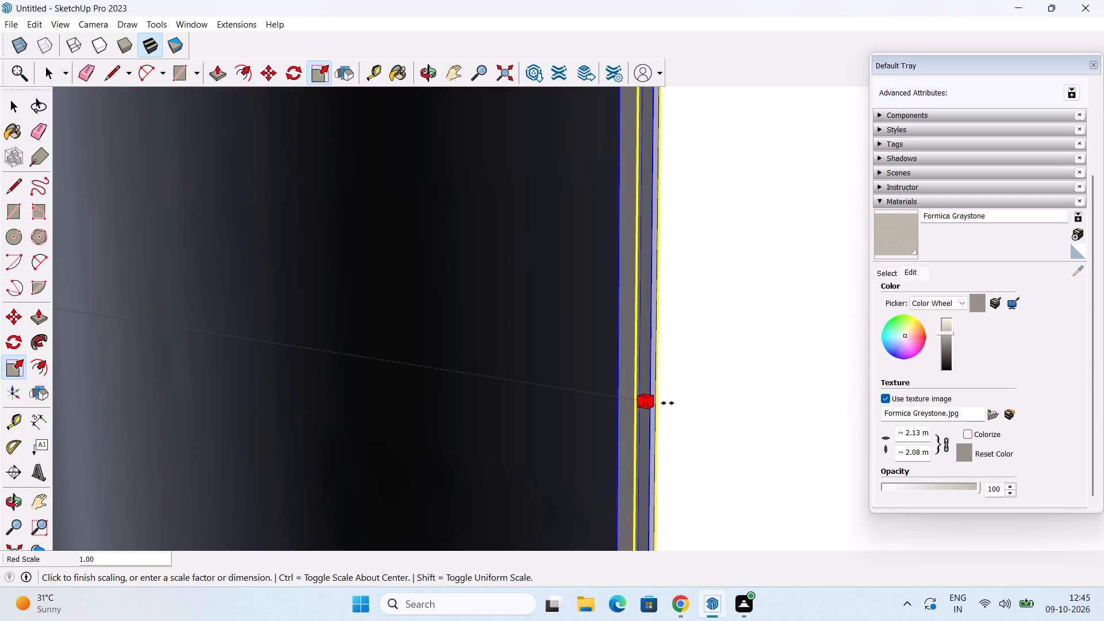
{"action": "left_click_drag", "start_coordinate": [668, 403], "coordinate": [814, 438]}
{"action": "scroll", "coordinate": [777, 435], "scroll_direction": "down", "scroll_amount": 13}
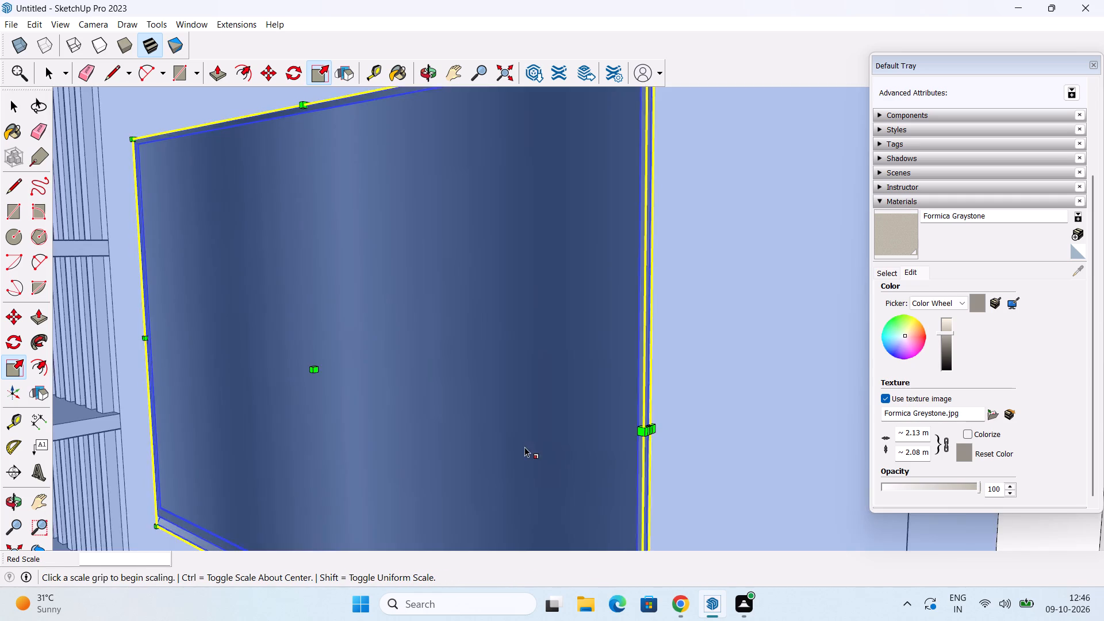
{"action": "scroll", "coordinate": [524, 447], "scroll_direction": "down", "scroll_amount": 5}
{"action": "middle_click_drag", "start_coordinate": [530, 440], "coordinate": [776, 422]}
{"action": "scroll", "coordinate": [509, 389], "scroll_direction": "down", "scroll_amount": 4}
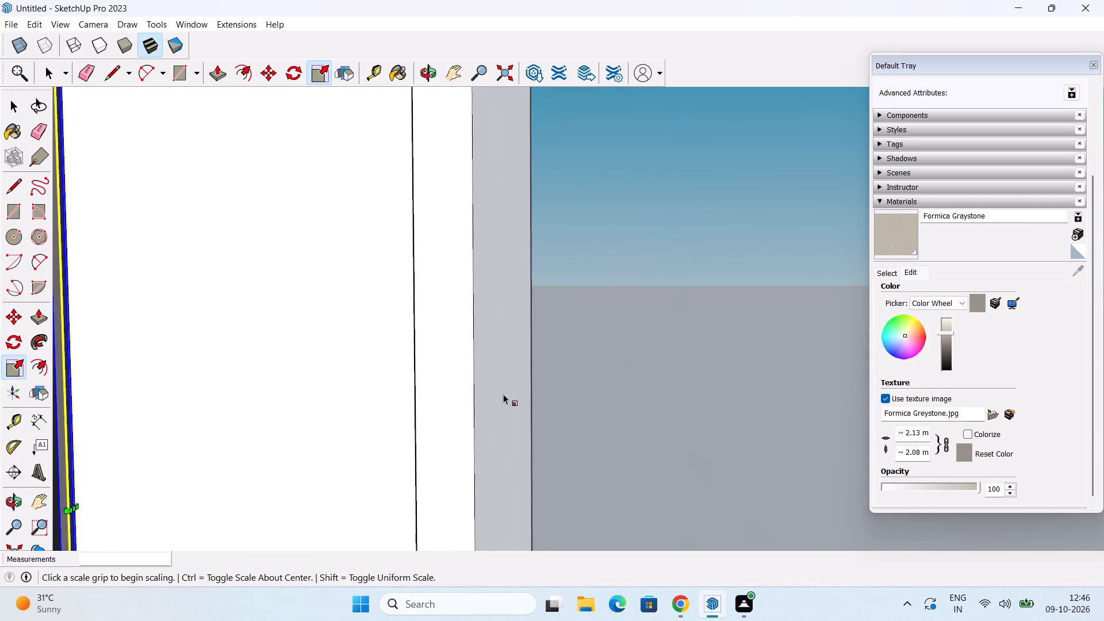
{"action": "middle_click_drag", "start_coordinate": [501, 391], "coordinate": [702, 336], "text": "shift"}
{"action": "scroll", "coordinate": [649, 352], "scroll_direction": "down", "scroll_amount": 12}
{"action": "middle_click_drag", "start_coordinate": [334, 356], "coordinate": [471, 296], "text": "shift"}
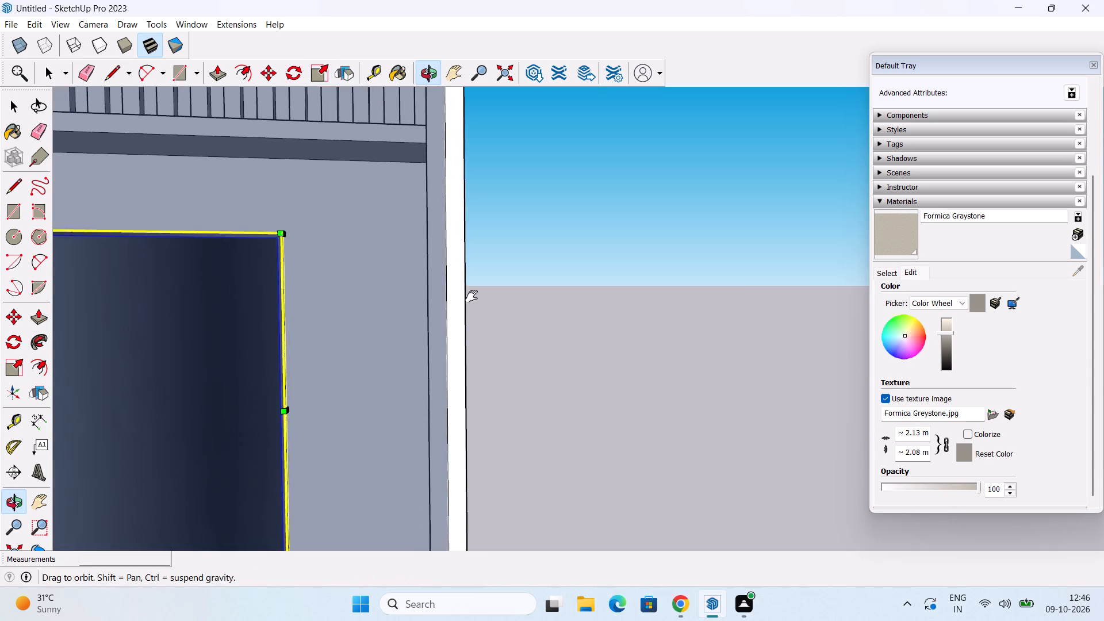
{"action": "middle_click_drag", "start_coordinate": [471, 296], "coordinate": [626, 305], "text": "shift"}
{"action": "middle_click_drag", "start_coordinate": [235, 360], "coordinate": [426, 308], "text": "shift"}
{"action": "scroll", "coordinate": [441, 308], "scroll_direction": "down", "scroll_amount": 11}
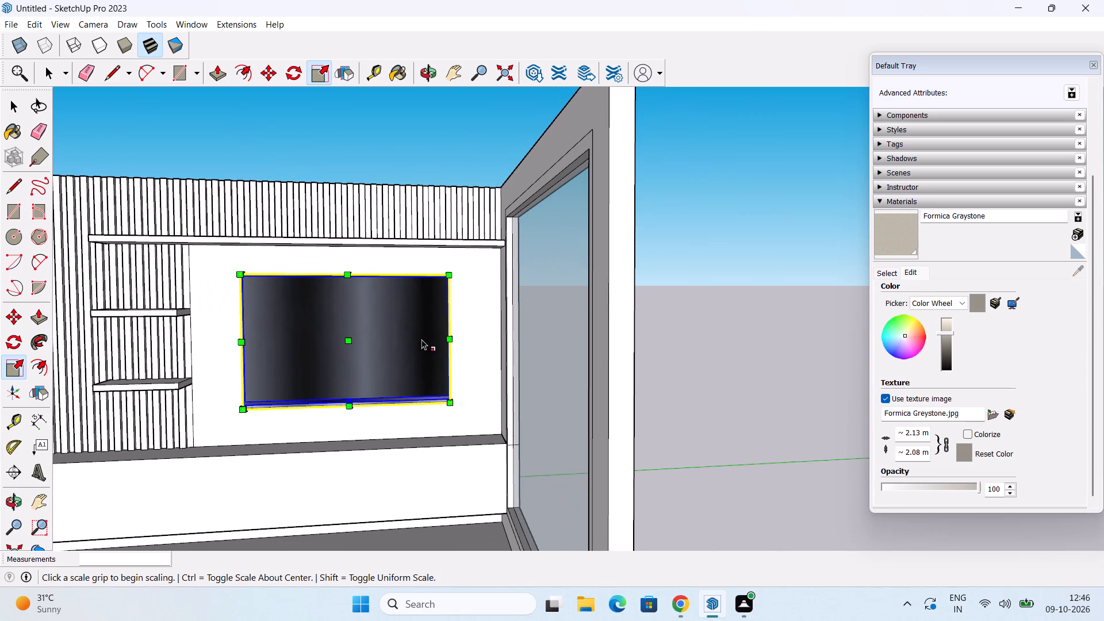
{"action": "left_click", "coordinate": [301, 136]}
{"action": "key", "text": "space"}
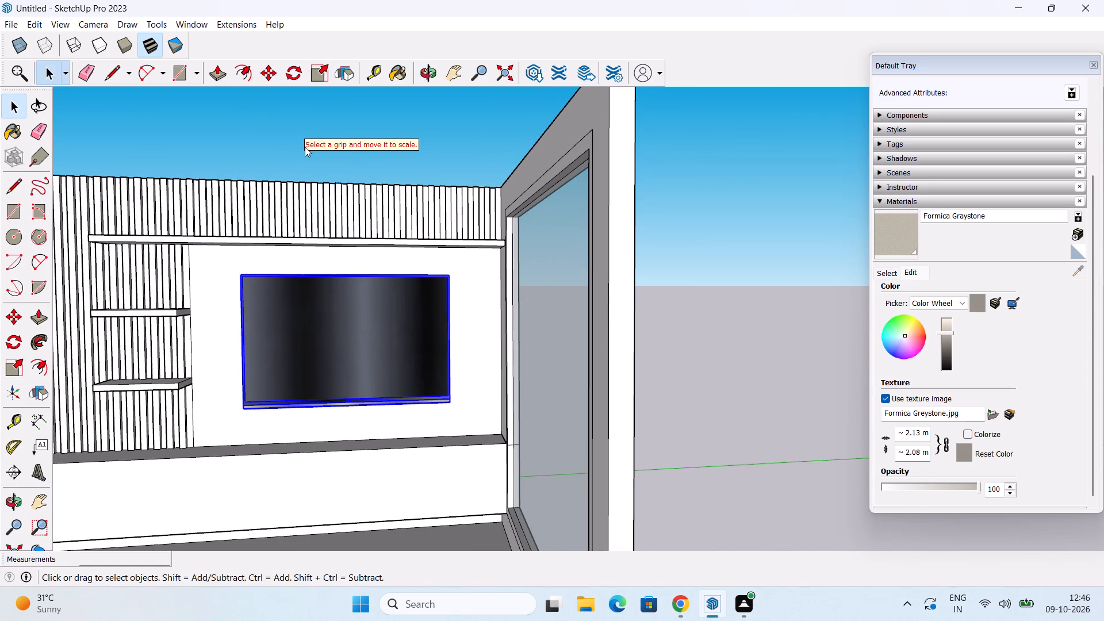
{"action": "left_click", "coordinate": [270, 138]}
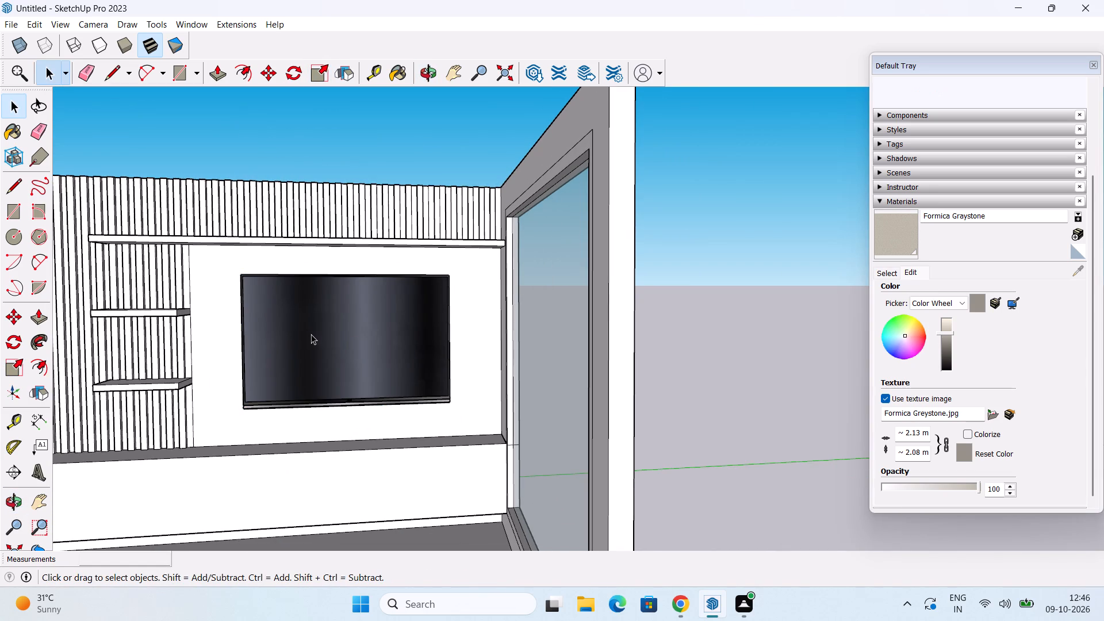
Examine the enlarged TV's proportions and its placement between the shelves, cabinet and window from several angles.
{"action": "middle_click_drag", "start_coordinate": [312, 334], "coordinate": [588, 381]}
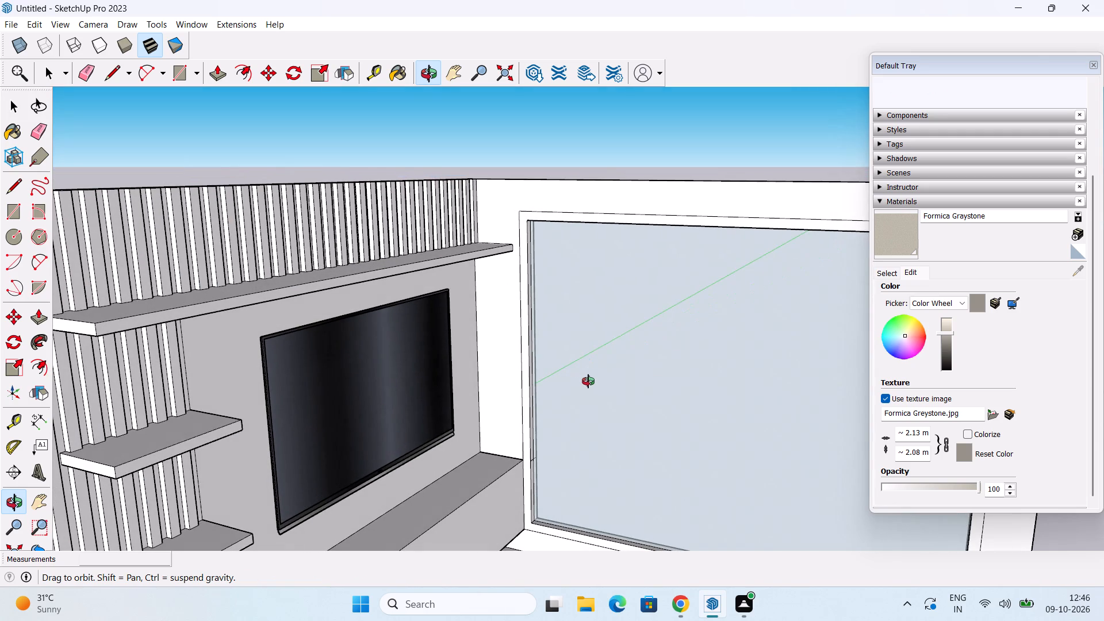
{"action": "middle_click_drag", "start_coordinate": [588, 381], "coordinate": [544, 382]}
{"action": "scroll", "coordinate": [536, 389], "scroll_direction": "down", "scroll_amount": 2}
{"action": "middle_click_drag", "start_coordinate": [531, 385], "coordinate": [558, 355], "text": "shift"}
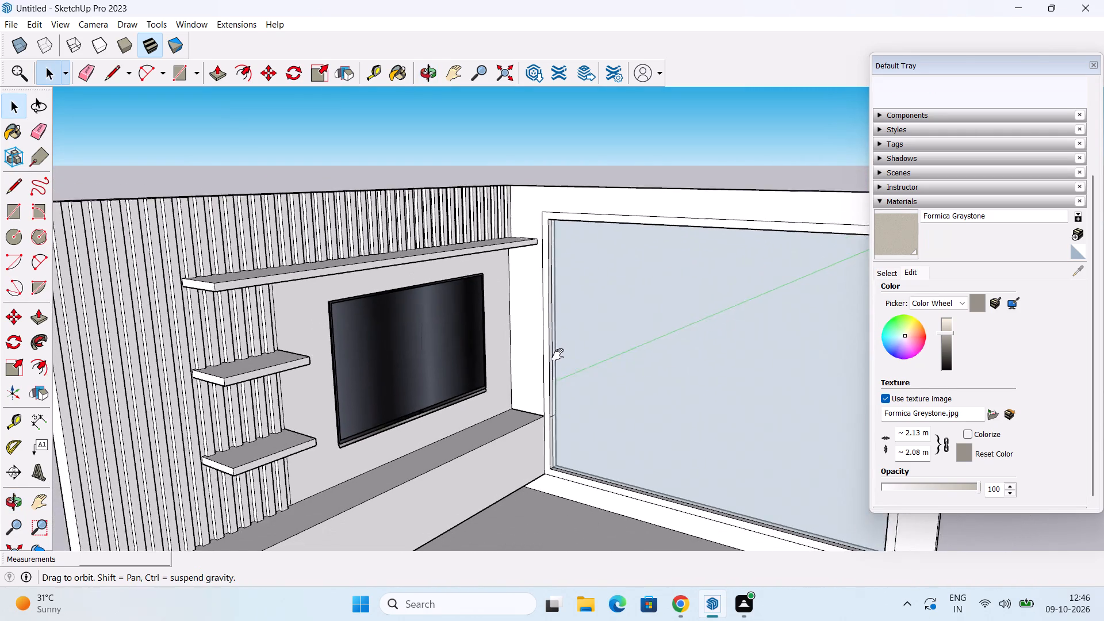
{"action": "middle_click_drag", "start_coordinate": [558, 355], "coordinate": [581, 332], "text": "shift"}
{"action": "middle_click_drag", "start_coordinate": [662, 400], "coordinate": [625, 381]}
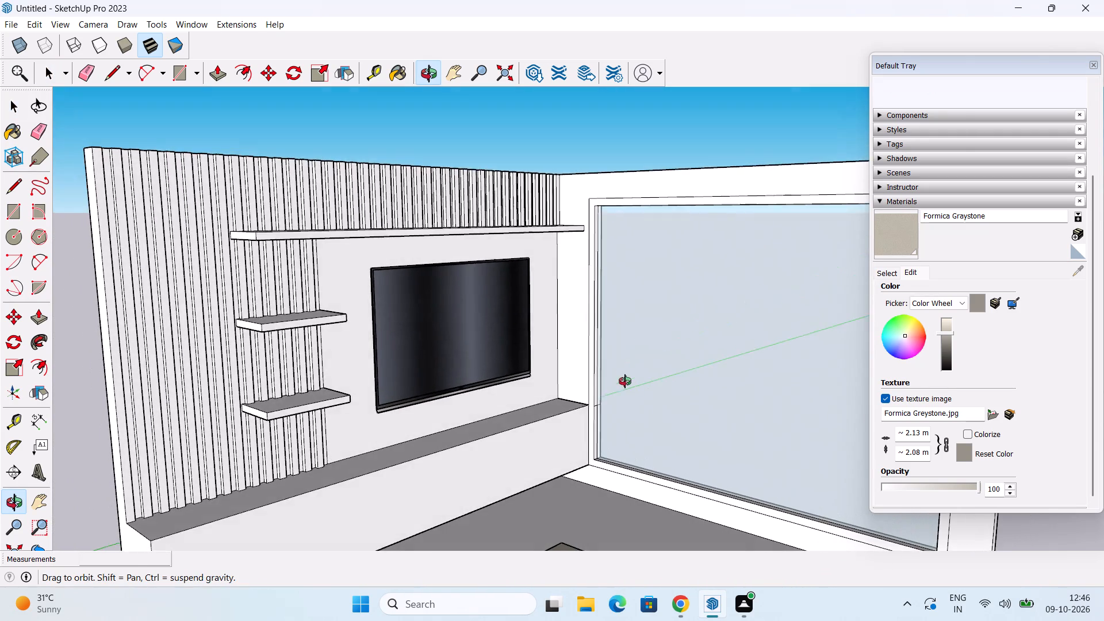
{"action": "middle_click_drag", "start_coordinate": [625, 381], "coordinate": [653, 406]}
{"action": "middle_click_drag", "start_coordinate": [653, 405], "coordinate": [608, 419]}
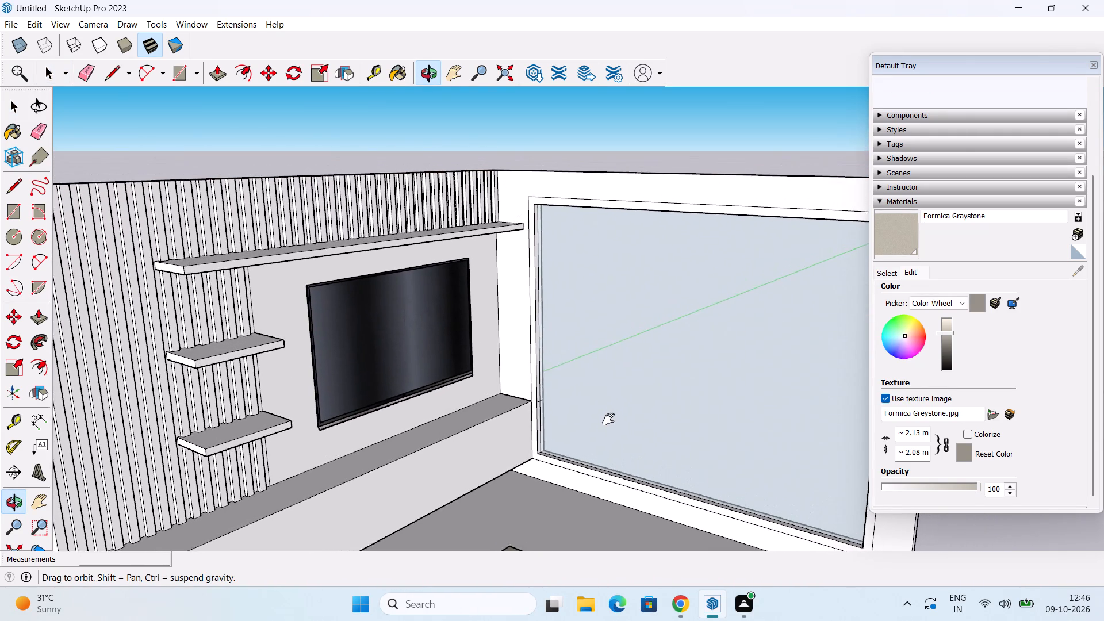
{"action": "middle_click_drag", "start_coordinate": [608, 419], "coordinate": [601, 449]}
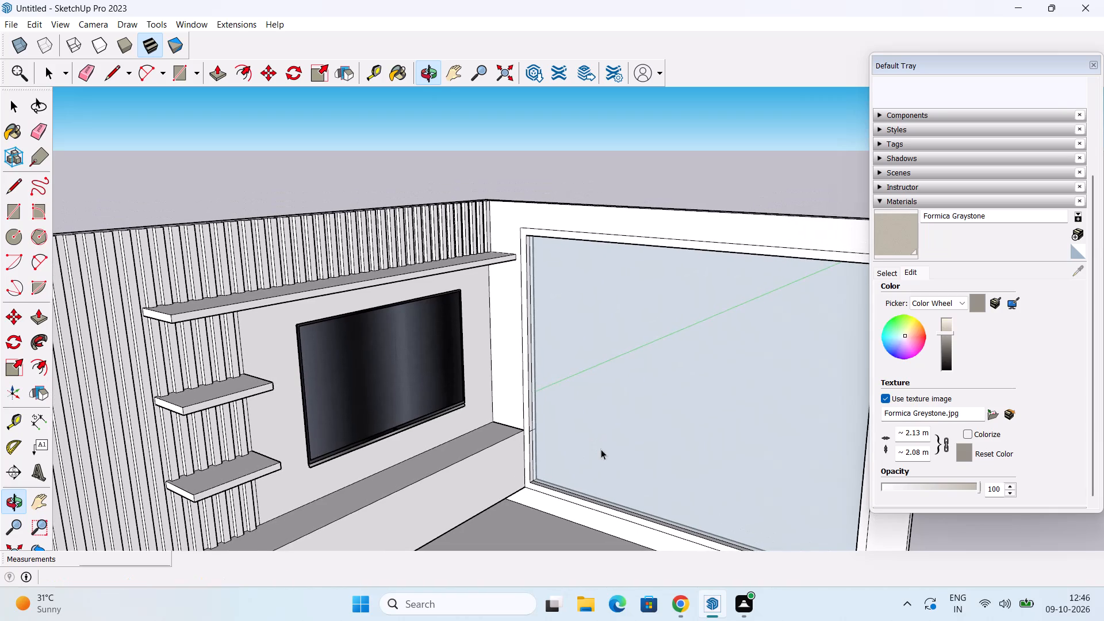
{"action": "middle_click_drag", "start_coordinate": [627, 443], "coordinate": [645, 394]}
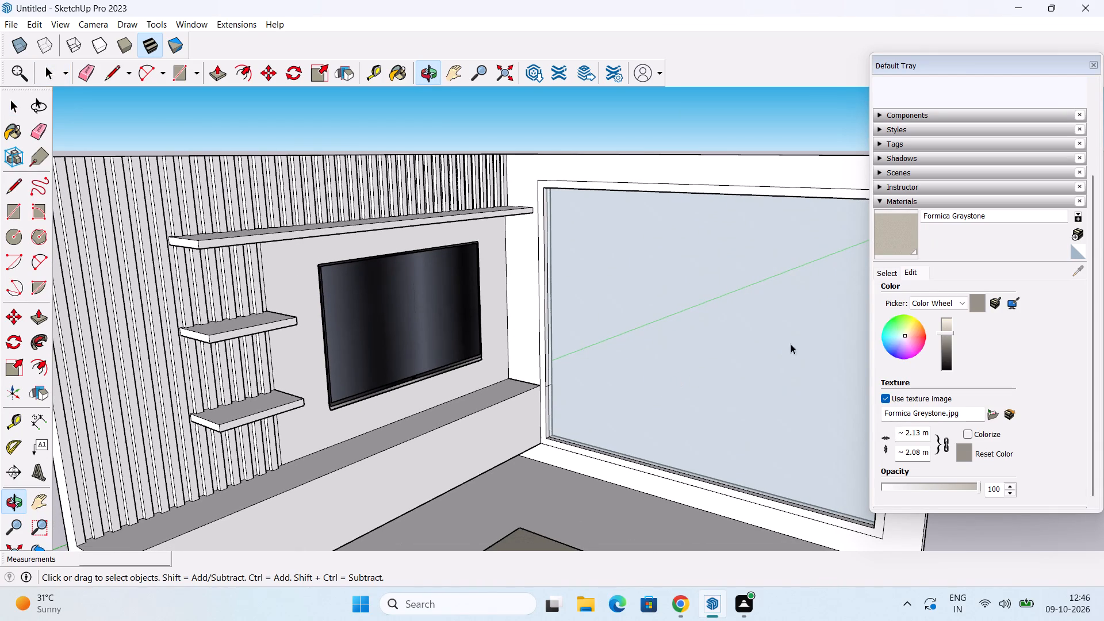
Paint the top, front and end faces of the long shelf above the TV with 0136_Charcoal from the Colors-Named collection.
{"action": "left_click", "coordinate": [886, 271]}
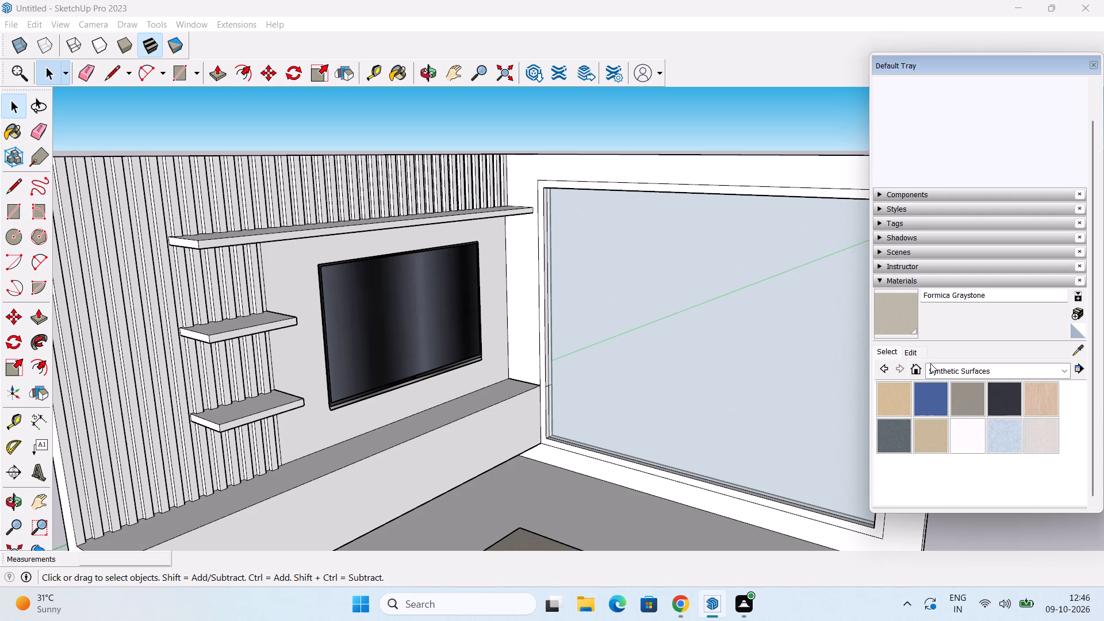
{"action": "left_click", "coordinate": [940, 366]}
{"action": "scroll", "coordinate": [983, 476], "scroll_direction": "down", "scroll_amount": 3}
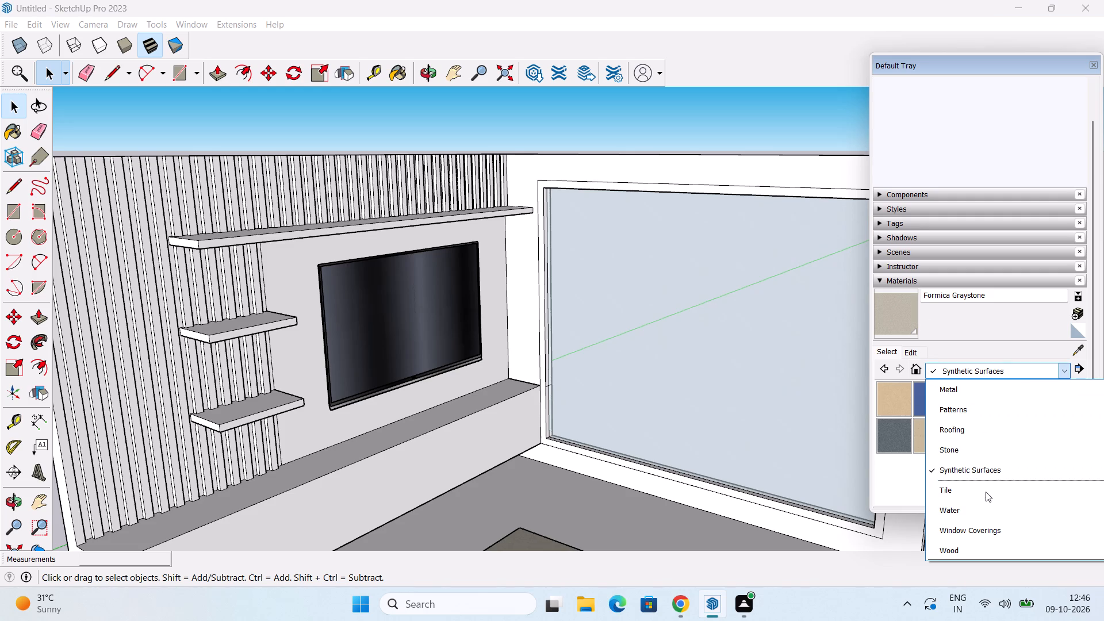
{"action": "scroll", "coordinate": [986, 492], "scroll_direction": "up", "scroll_amount": 5}
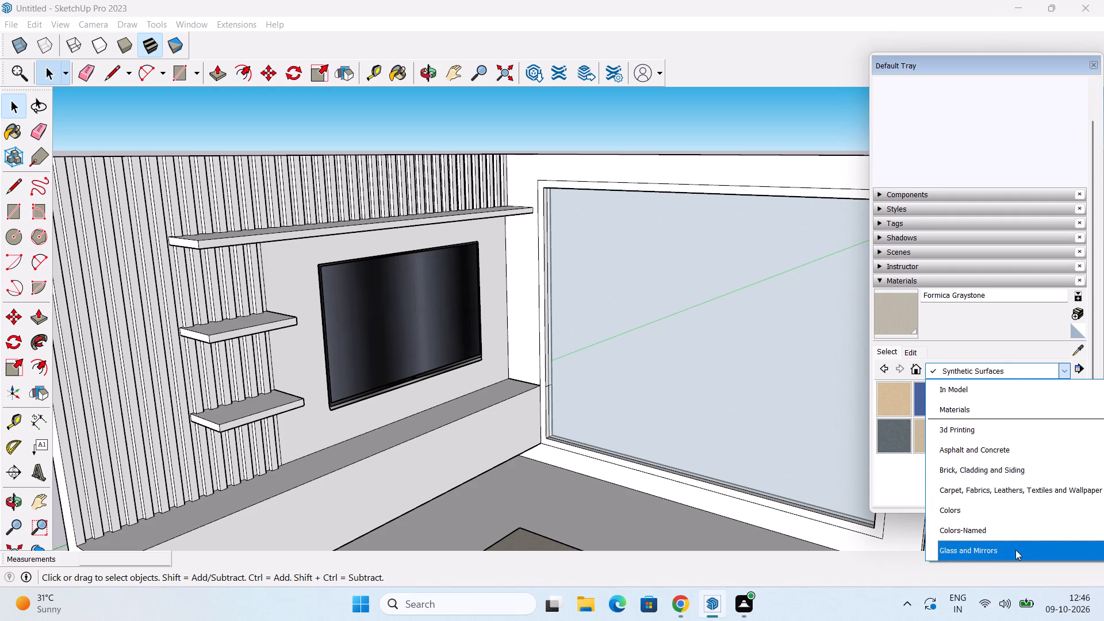
{"action": "left_click", "coordinate": [1013, 527]}
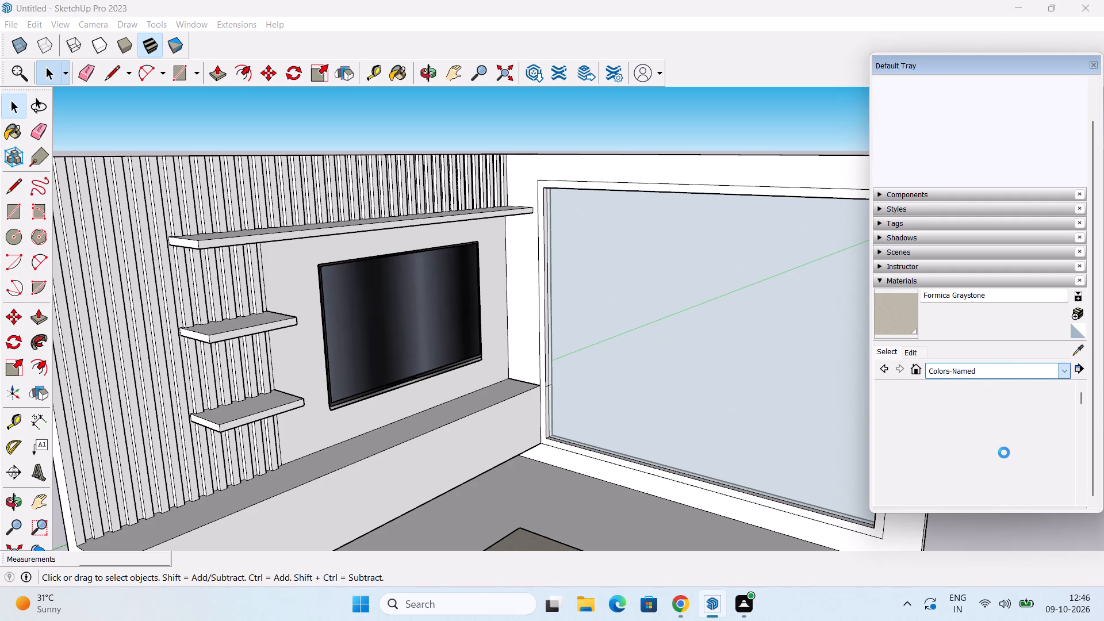
{"action": "scroll", "coordinate": [980, 451], "scroll_direction": "down", "scroll_amount": 11}
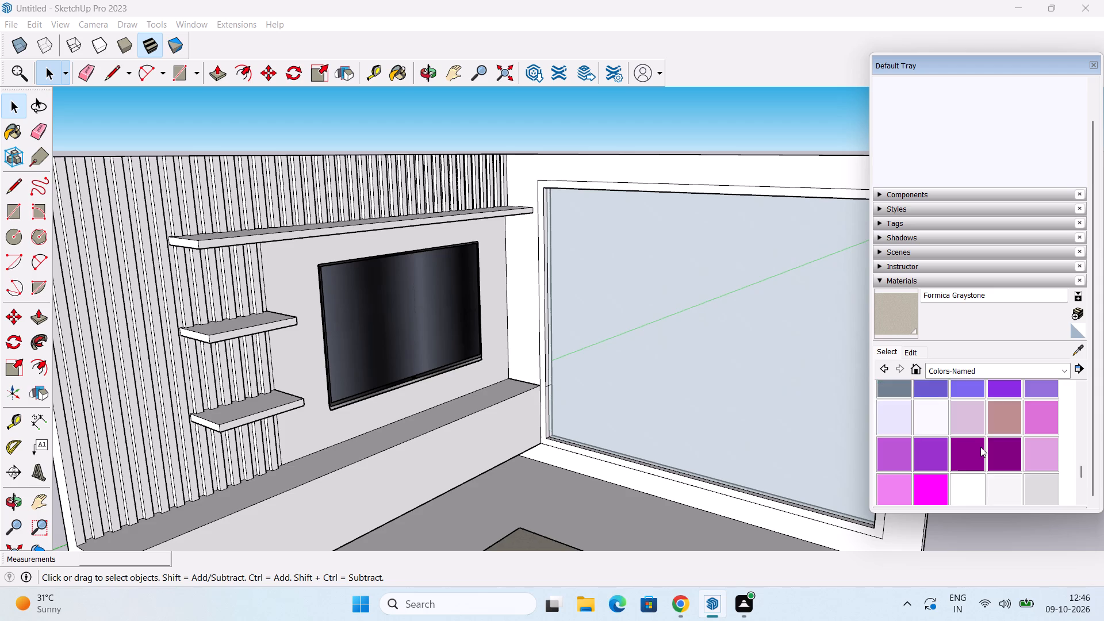
{"action": "scroll", "coordinate": [980, 447], "scroll_direction": "down", "scroll_amount": 3}
{"action": "left_click", "coordinate": [894, 430]}
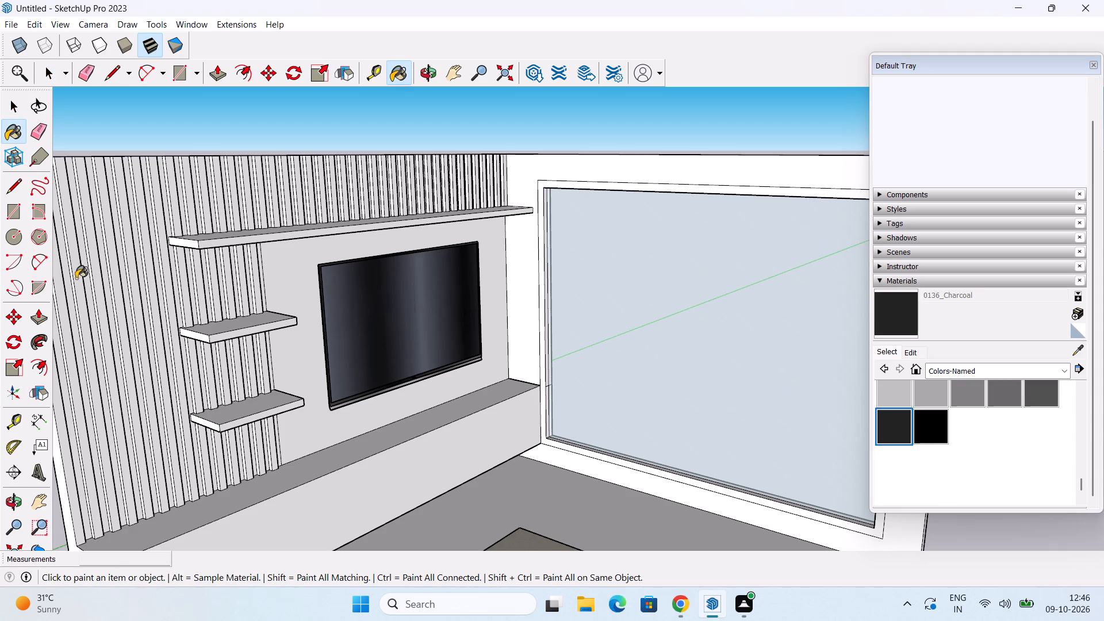
{"action": "left_click", "coordinate": [198, 235]}
{"action": "left_click", "coordinate": [191, 246]}
{"action": "left_click", "coordinate": [202, 237]}
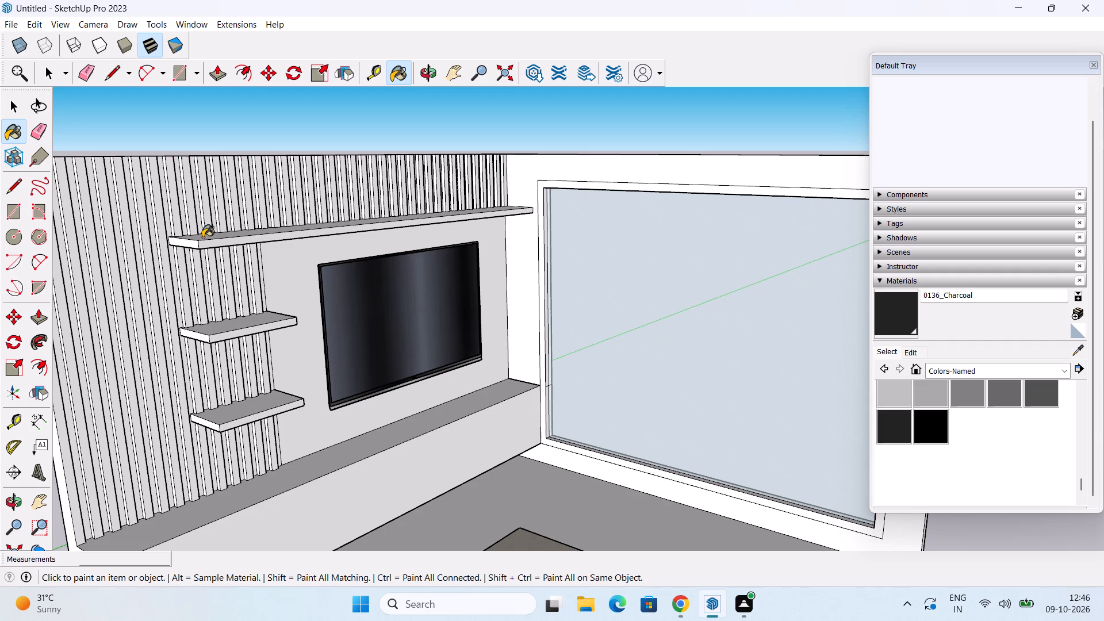
{"action": "left_click", "coordinate": [213, 244]}
Paint the underside of the long shelf above the TV with 0136_Charcoal.
{"action": "middle_click_drag", "start_coordinate": [227, 248], "coordinate": [283, 363]}
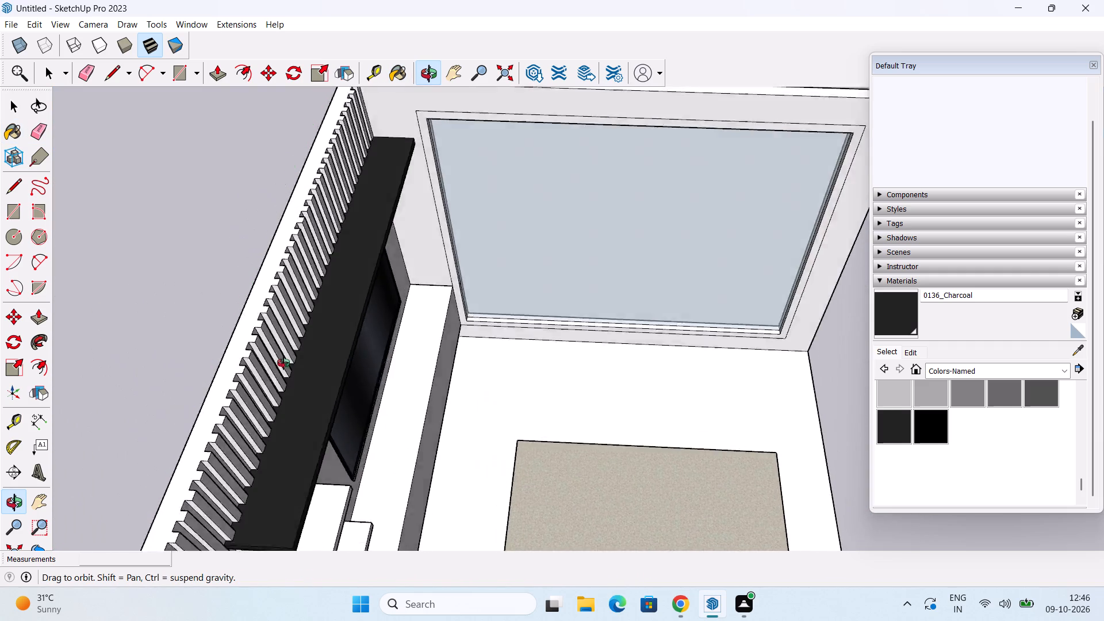
{"action": "middle_click_drag", "start_coordinate": [283, 363], "coordinate": [139, 190]}
{"action": "scroll", "coordinate": [159, 254], "scroll_direction": "up", "scroll_amount": 5}
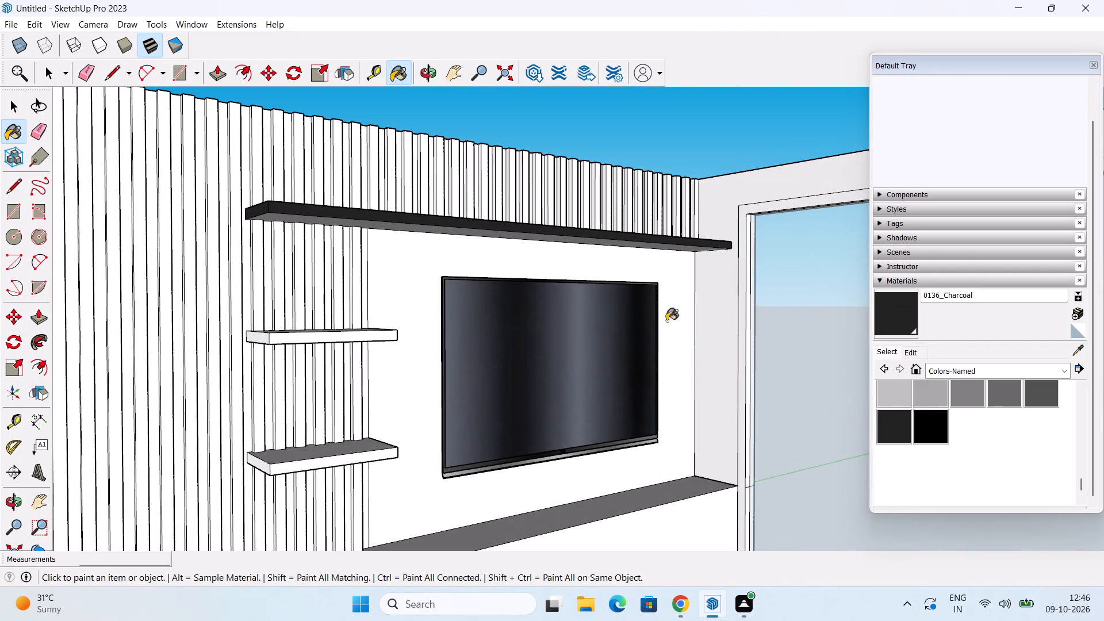
{"action": "middle_click_drag", "start_coordinate": [457, 279], "coordinate": [413, 147]}
{"action": "left_click", "coordinate": [335, 183]}
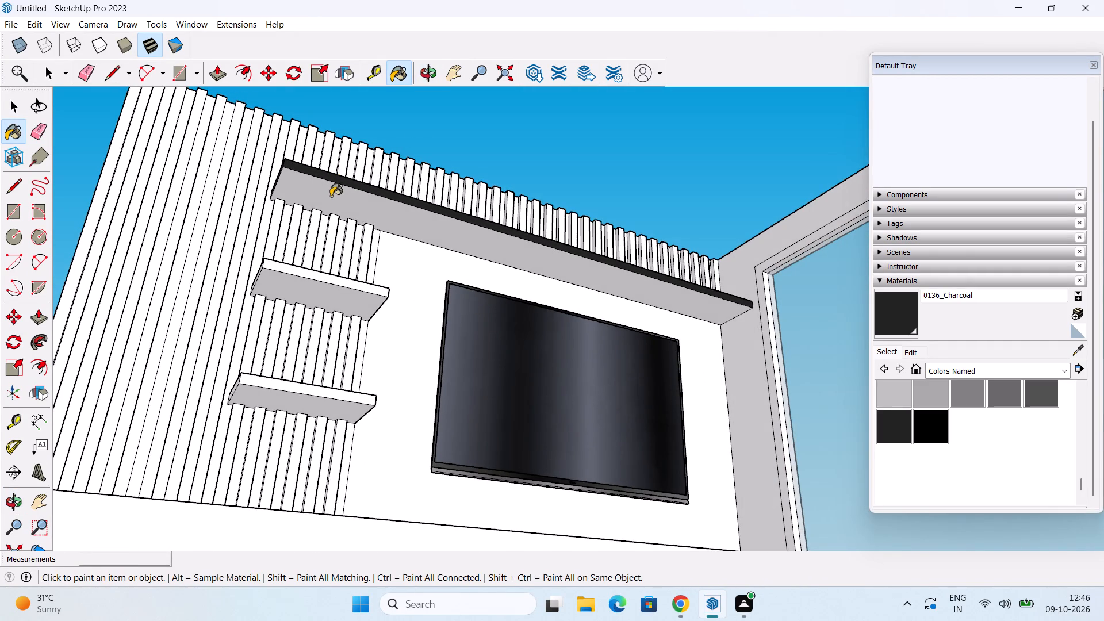
{"action": "left_click", "coordinate": [331, 196]}
Paint the underside, top, front and both end faces of the upper short shelf with 0136_Charcoal.
{"action": "left_click", "coordinate": [303, 289]}
{"action": "middle_click_drag", "start_coordinate": [306, 277], "coordinate": [289, 458]}
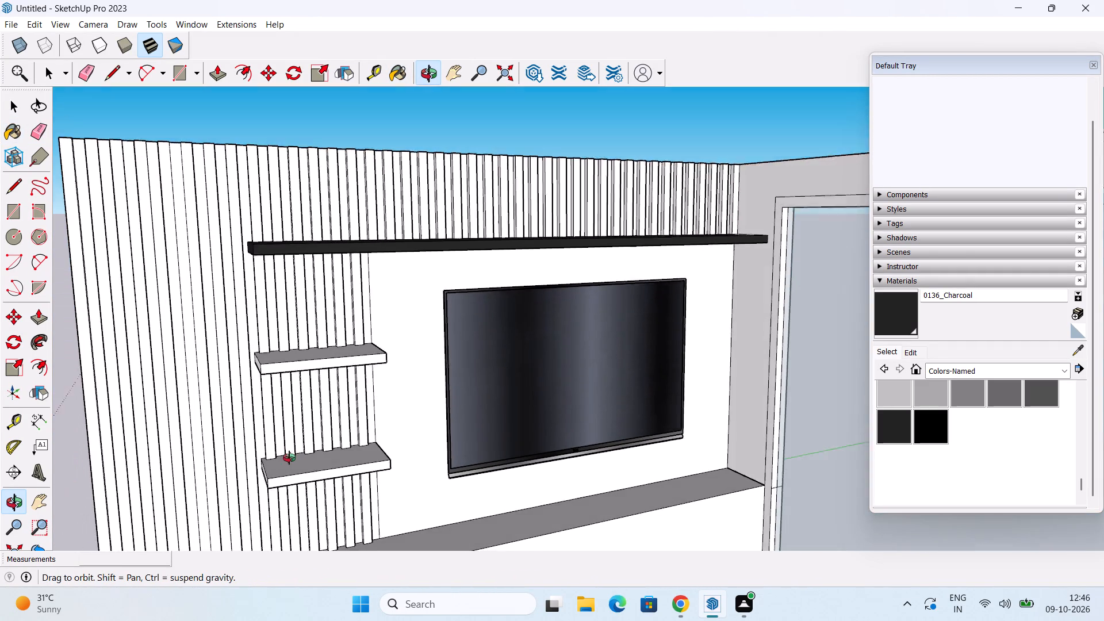
{"action": "middle_click_drag", "start_coordinate": [289, 458], "coordinate": [288, 454]}
{"action": "left_click", "coordinate": [301, 359]}
{"action": "middle_click_drag", "start_coordinate": [256, 386], "coordinate": [350, 370]}
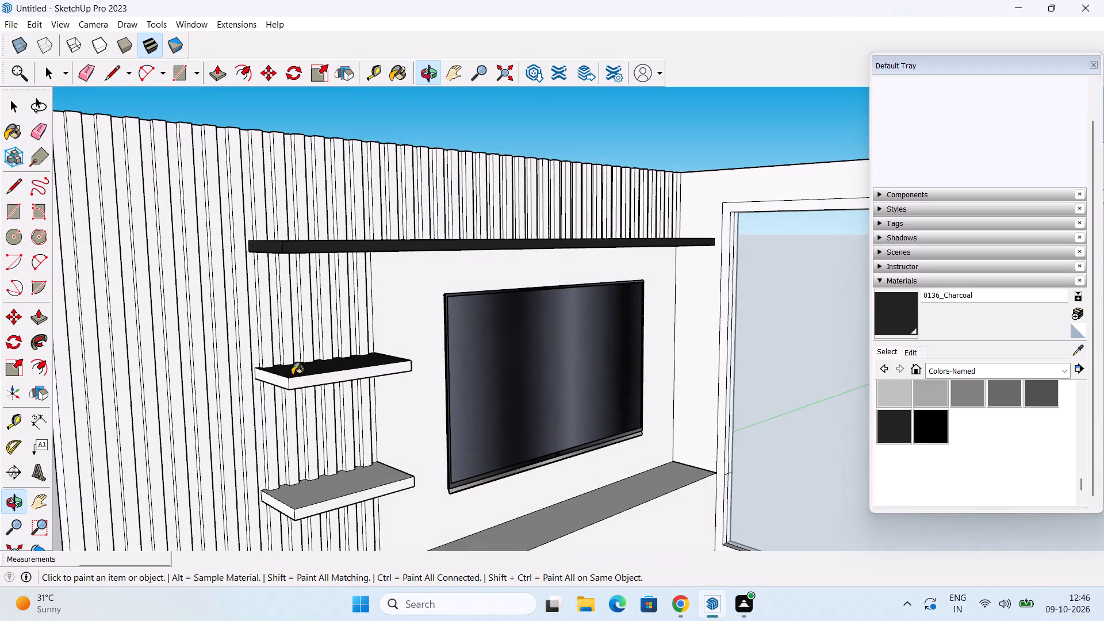
{"action": "left_click", "coordinate": [282, 380]}
{"action": "left_click", "coordinate": [325, 377]}
{"action": "middle_click_drag", "start_coordinate": [395, 392], "coordinate": [97, 373]}
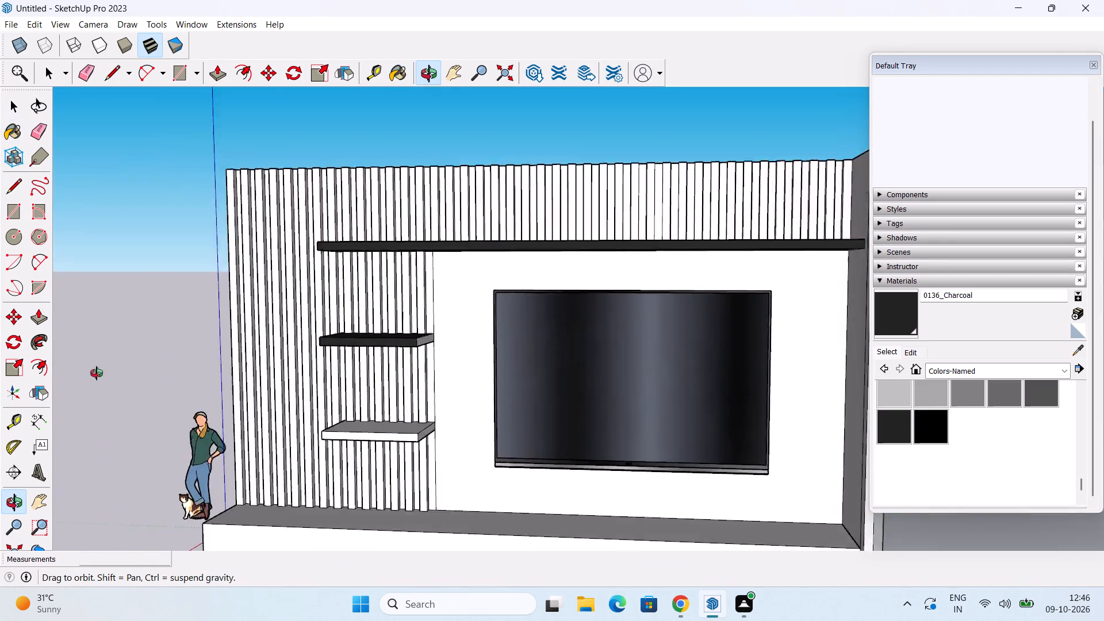
{"action": "middle_click_drag", "start_coordinate": [97, 373], "coordinate": [89, 346]}
{"action": "scroll", "coordinate": [339, 390], "scroll_direction": "up", "scroll_amount": 2}
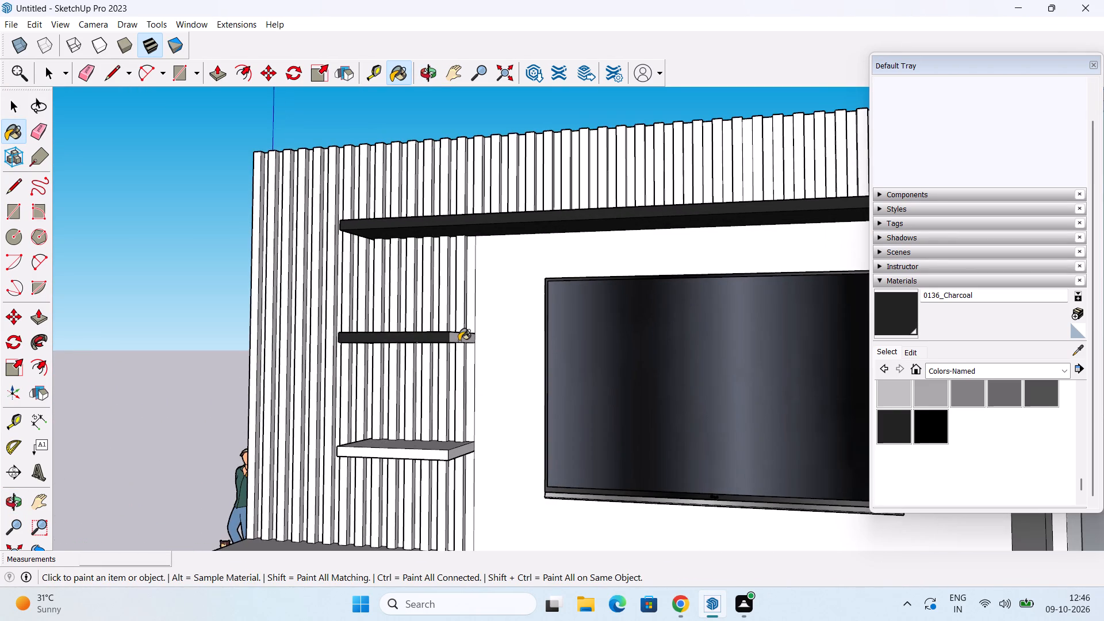
{"action": "left_click", "coordinate": [461, 338]}
Paint the top, front, end faces and underside of the lower short shelf with 0136_Charcoal.
{"action": "left_click", "coordinate": [423, 441]}
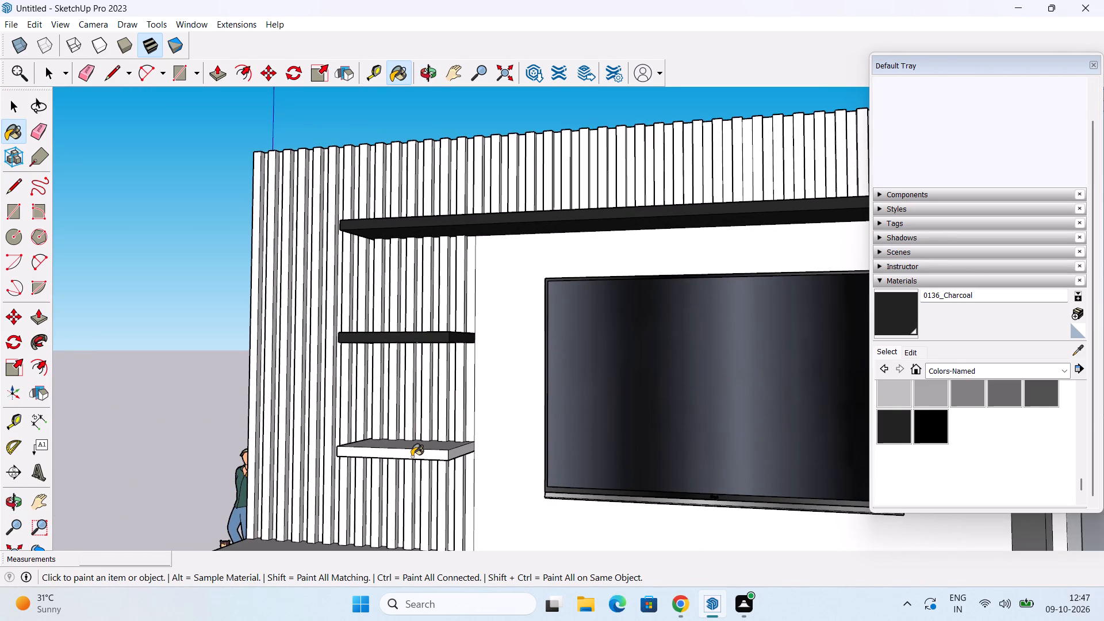
{"action": "left_click", "coordinate": [412, 457]}
{"action": "left_click", "coordinate": [454, 454]}
{"action": "scroll", "coordinate": [454, 451], "scroll_direction": "down", "scroll_amount": 3}
{"action": "middle_click_drag", "start_coordinate": [397, 452], "coordinate": [547, 435]}
{"action": "middle_click_drag", "start_coordinate": [384, 484], "coordinate": [509, 439]}
{"action": "scroll", "coordinate": [404, 439], "scroll_direction": "up", "scroll_amount": 2}
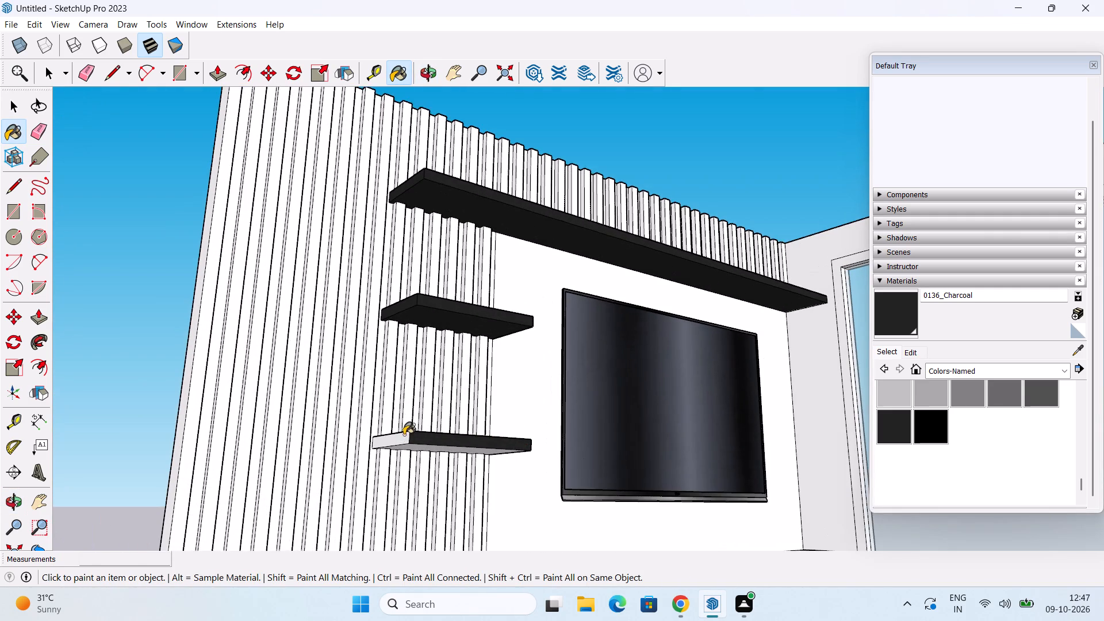
{"action": "left_click", "coordinate": [400, 438]}
{"action": "middle_click_drag", "start_coordinate": [444, 470], "coordinate": [428, 419]}
{"action": "left_click", "coordinate": [431, 408]}
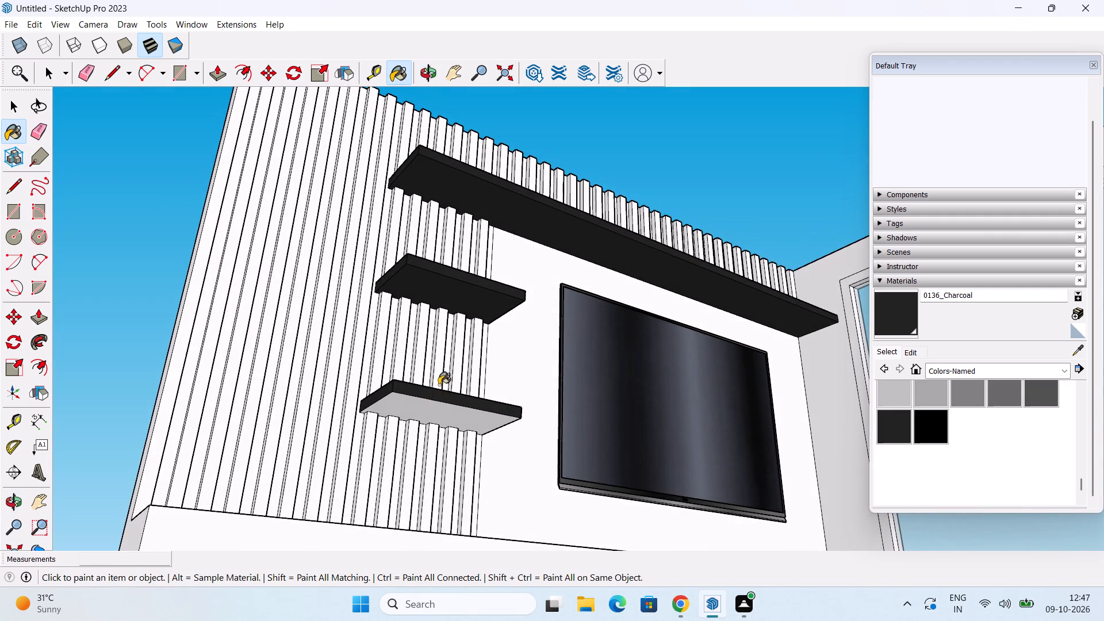
Paint the front and groove faces of the first full-height wall strips, starting at the wall's free outer end, with 0136_Charcoal.
{"action": "scroll", "coordinate": [439, 372], "scroll_direction": "down", "scroll_amount": 7}
{"action": "middle_click_drag", "start_coordinate": [446, 282], "coordinate": [455, 473]}
{"action": "scroll", "coordinate": [490, 259], "scroll_direction": "down", "scroll_amount": 2}
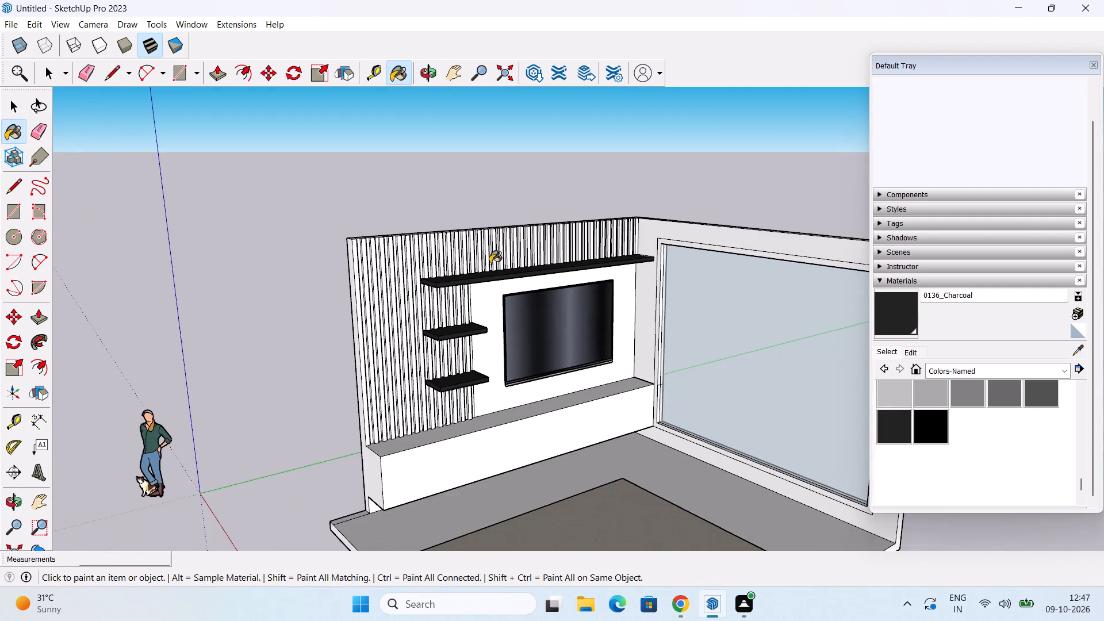
{"action": "middle_click_drag", "start_coordinate": [490, 263], "coordinate": [485, 390]}
{"action": "scroll", "coordinate": [361, 434], "scroll_direction": "up", "scroll_amount": 9}
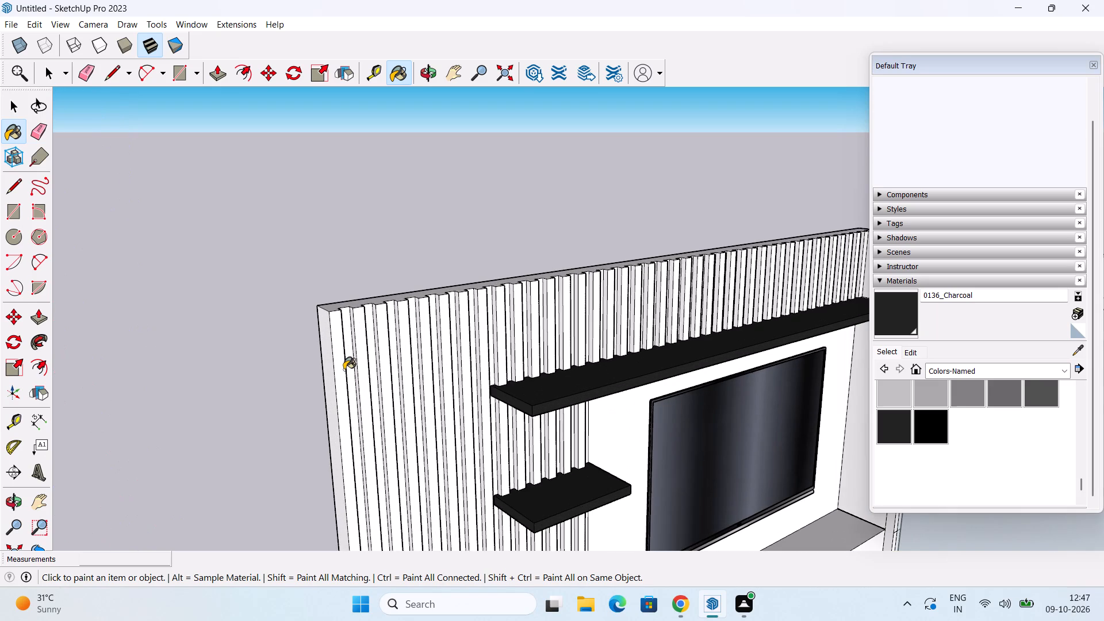
{"action": "left_click", "coordinate": [344, 369]}
{"action": "left_click", "coordinate": [351, 357]}
{"action": "left_click", "coordinate": [363, 355]}
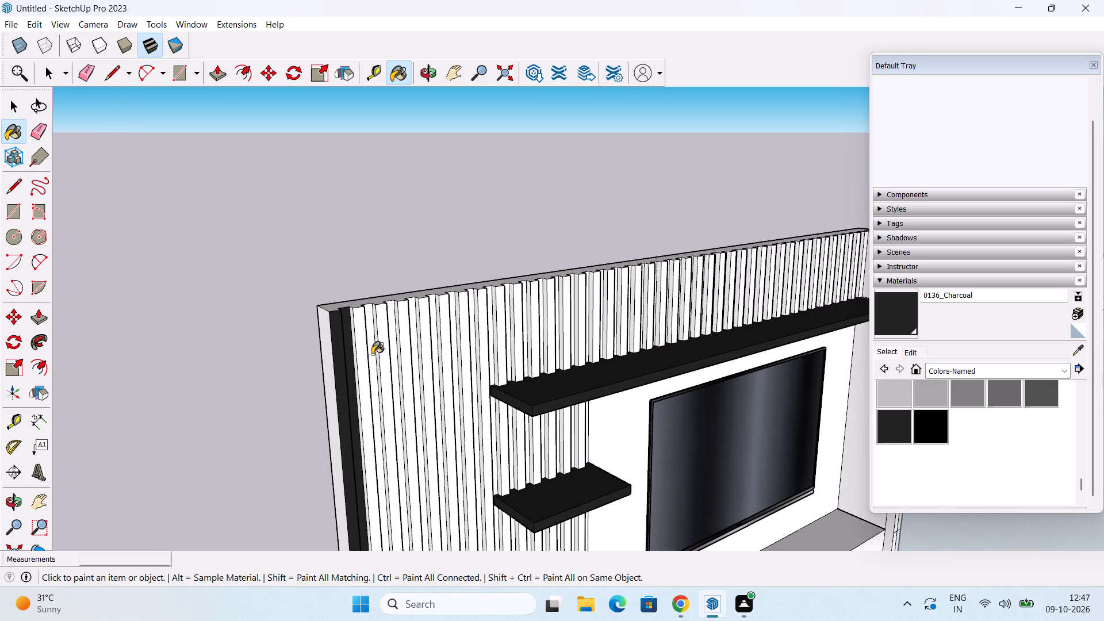
{"action": "left_click", "coordinate": [373, 352]}
{"action": "left_click", "coordinate": [382, 350]}
{"action": "left_click", "coordinate": [393, 349]}
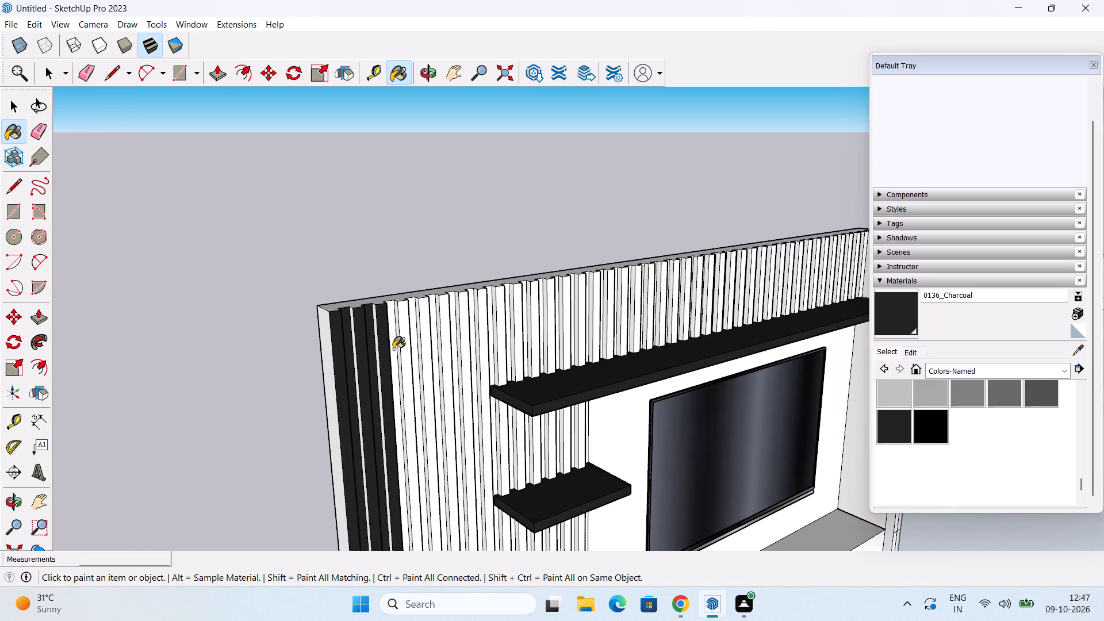
{"action": "left_click", "coordinate": [405, 355]}
{"action": "left_click", "coordinate": [415, 352]}
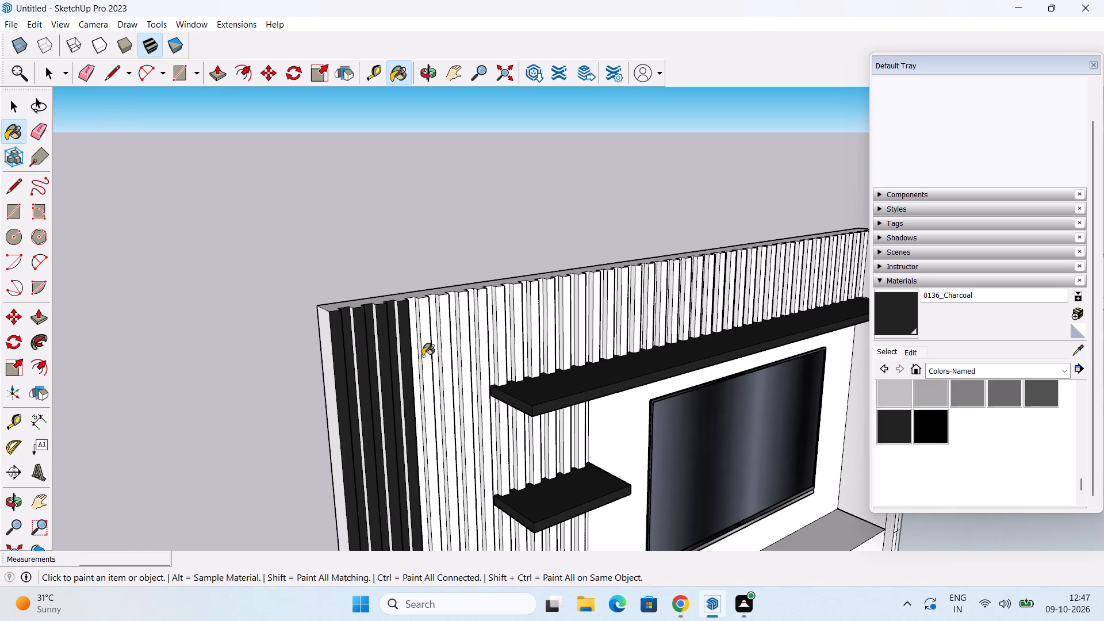
{"action": "left_click", "coordinate": [425, 358]}
{"action": "left_click", "coordinate": [438, 356]}
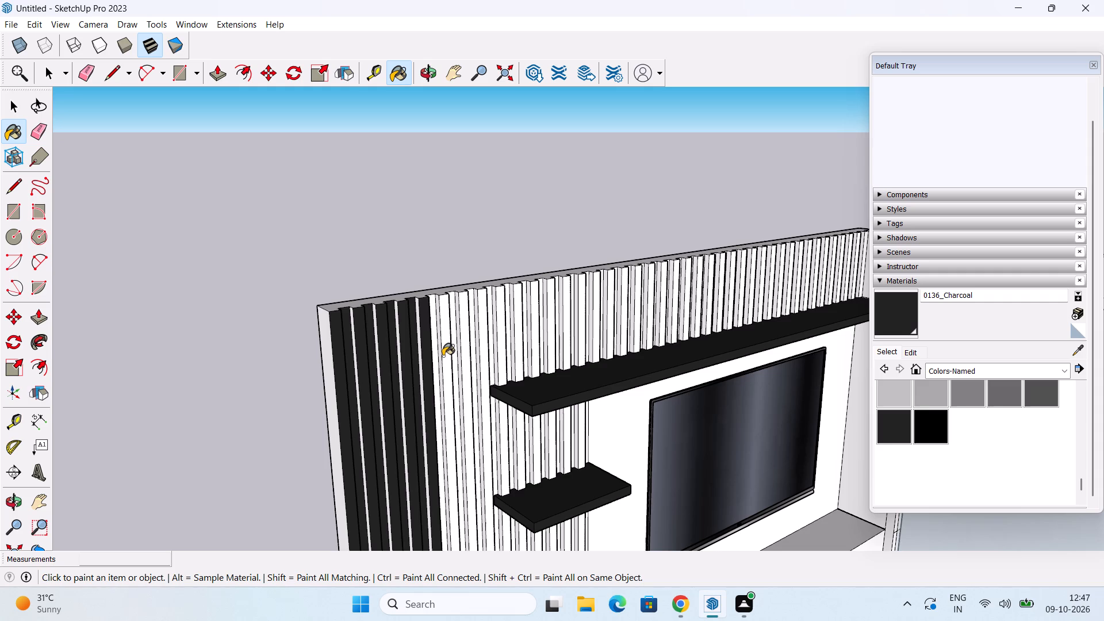
Continue painting the full-height strips and grooves with 0136_Charcoal up to the outer ends of the shelves.
{"action": "left_click", "coordinate": [435, 350]}
{"action": "scroll", "coordinate": [436, 342], "scroll_direction": "up", "scroll_amount": 2}
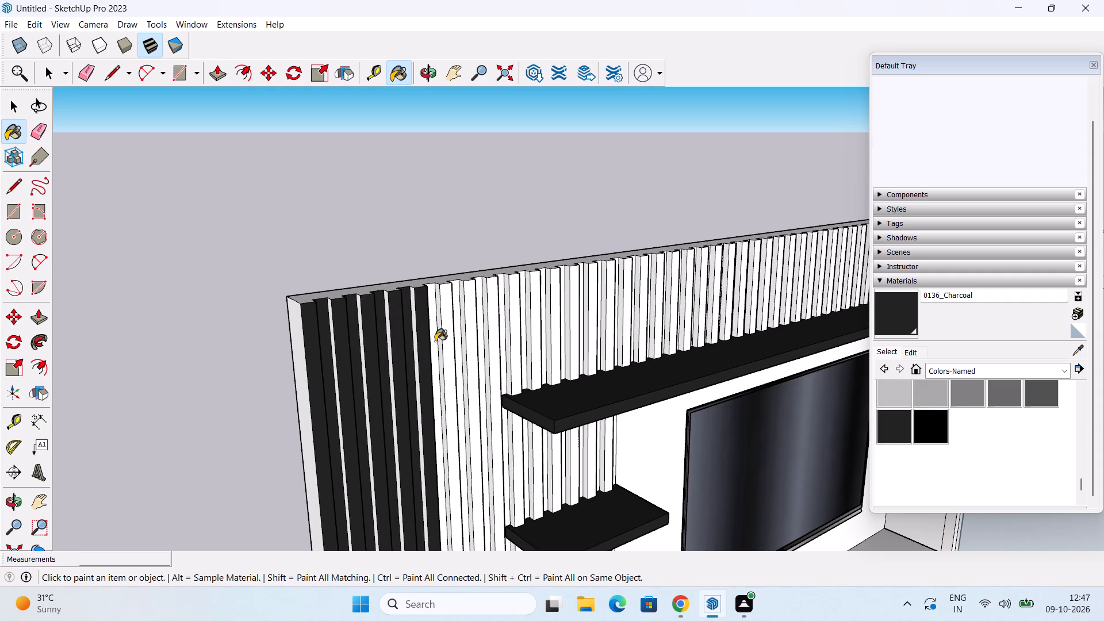
{"action": "left_click", "coordinate": [435, 344]}
{"action": "left_click", "coordinate": [450, 342]}
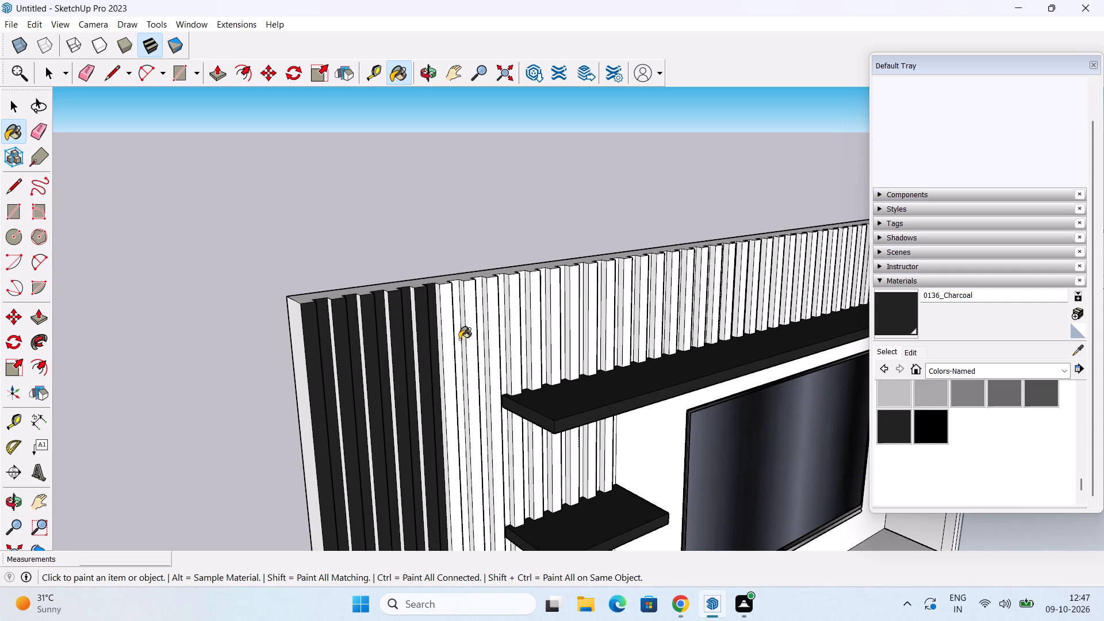
{"action": "left_click", "coordinate": [457, 342]}
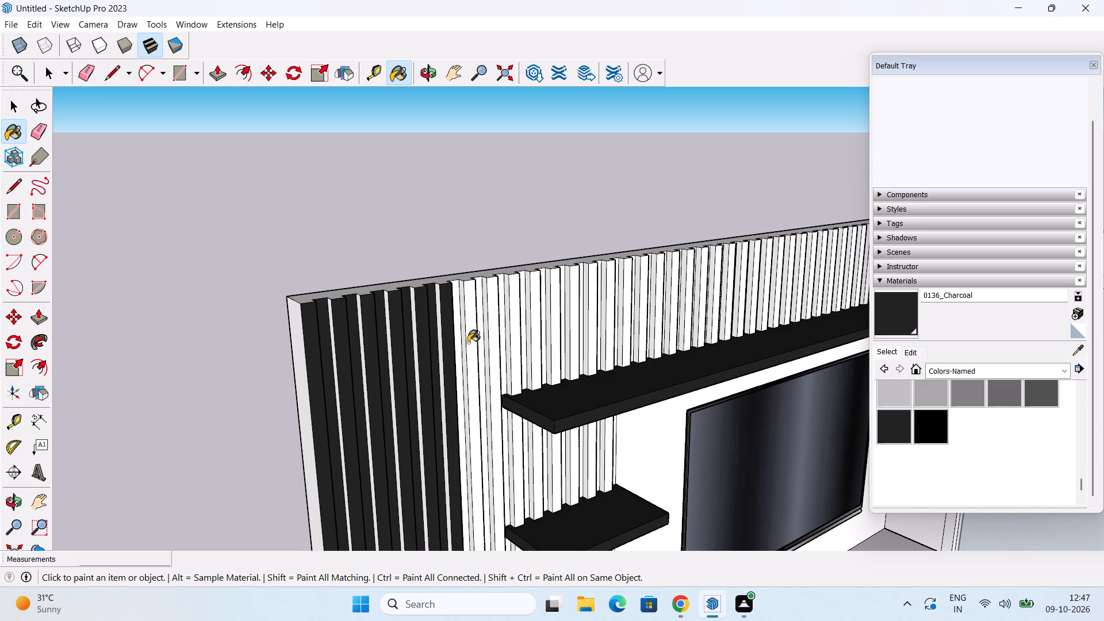
{"action": "left_click", "coordinate": [468, 343]}
{"action": "left_click", "coordinate": [482, 338]}
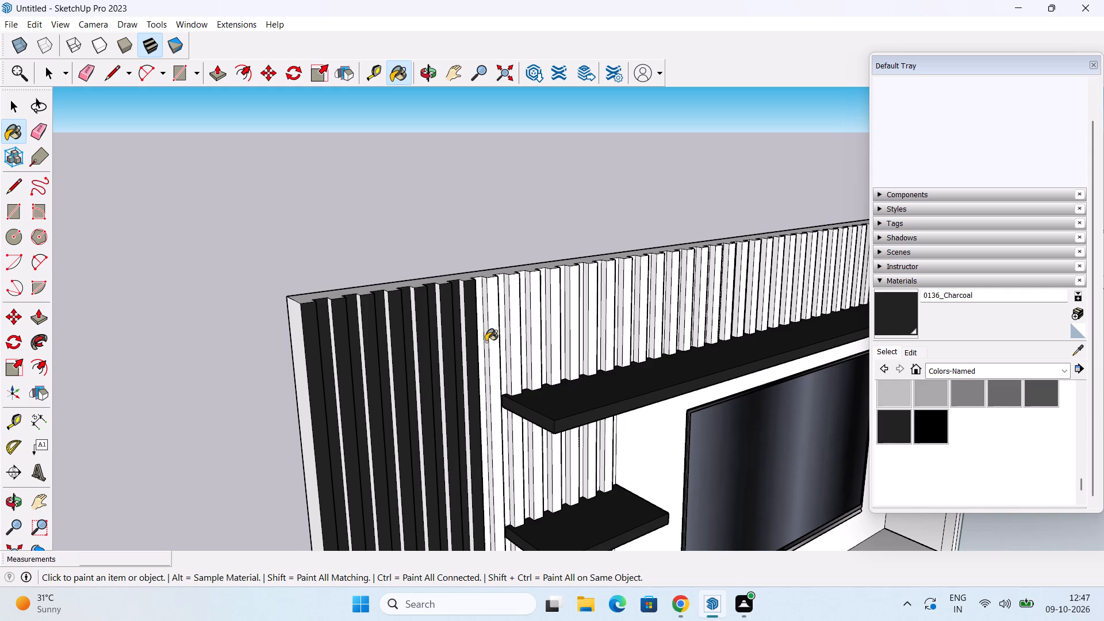
{"action": "left_click", "coordinate": [491, 342]}
{"action": "left_click", "coordinate": [503, 339]}
{"action": "left_click", "coordinate": [511, 338]}
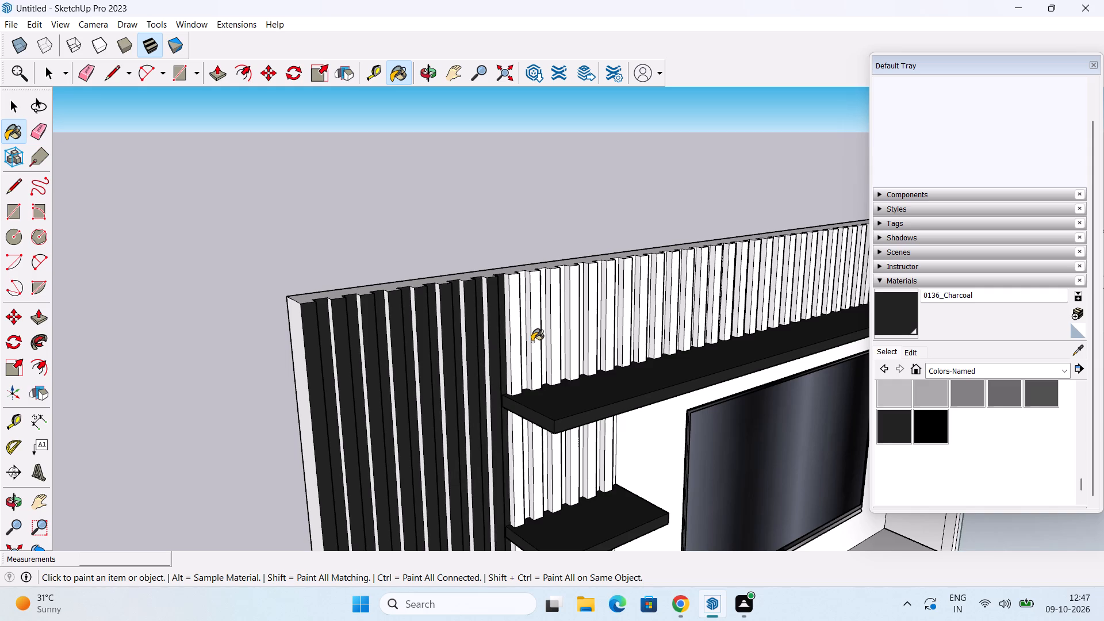
Paint the first strips above the long shelf's outer end with 0136_Charcoal, including their narrow side faces.
{"action": "left_click", "coordinate": [524, 338]}
{"action": "left_click", "coordinate": [534, 335]}
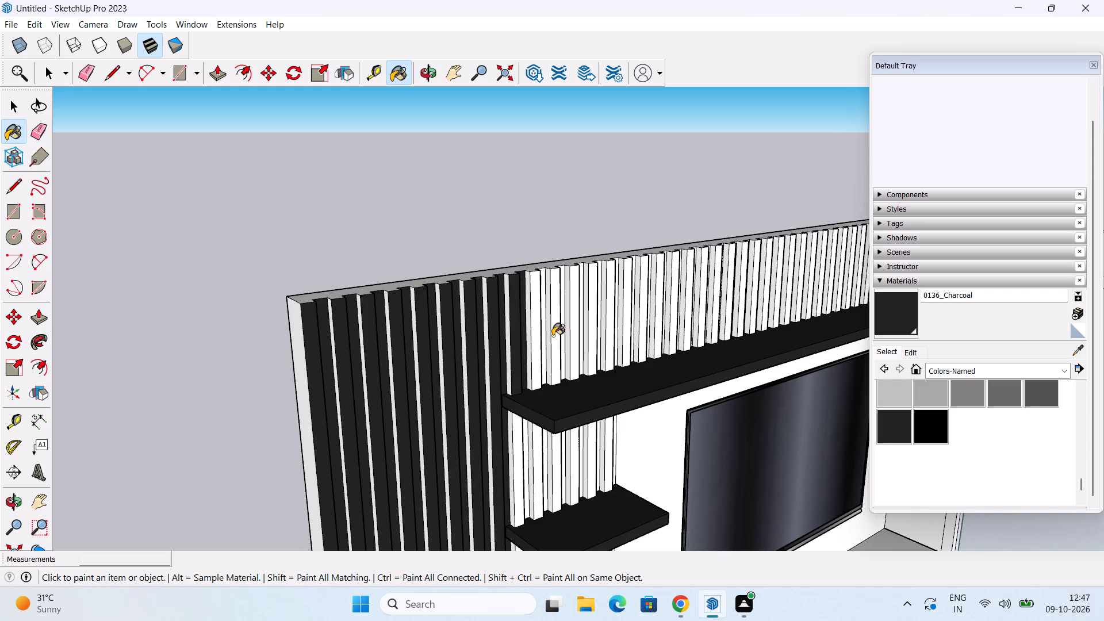
{"action": "left_click", "coordinate": [547, 336]}
{"action": "left_click", "coordinate": [555, 331]}
{"action": "left_click", "coordinate": [564, 331]}
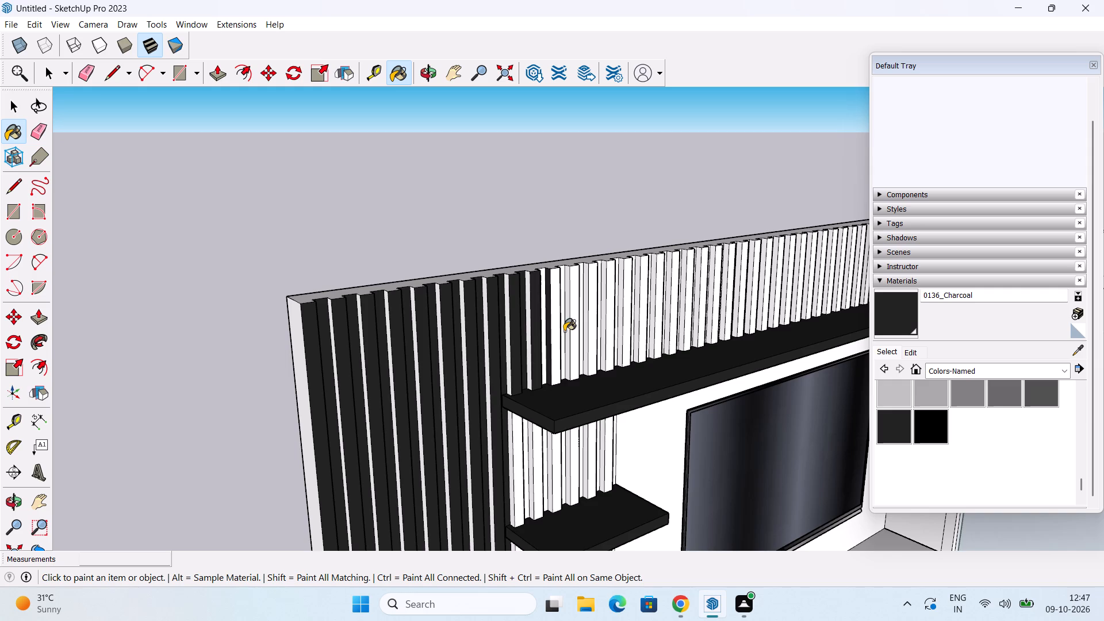
{"action": "left_click", "coordinate": [543, 331]}
{"action": "left_click", "coordinate": [527, 339]}
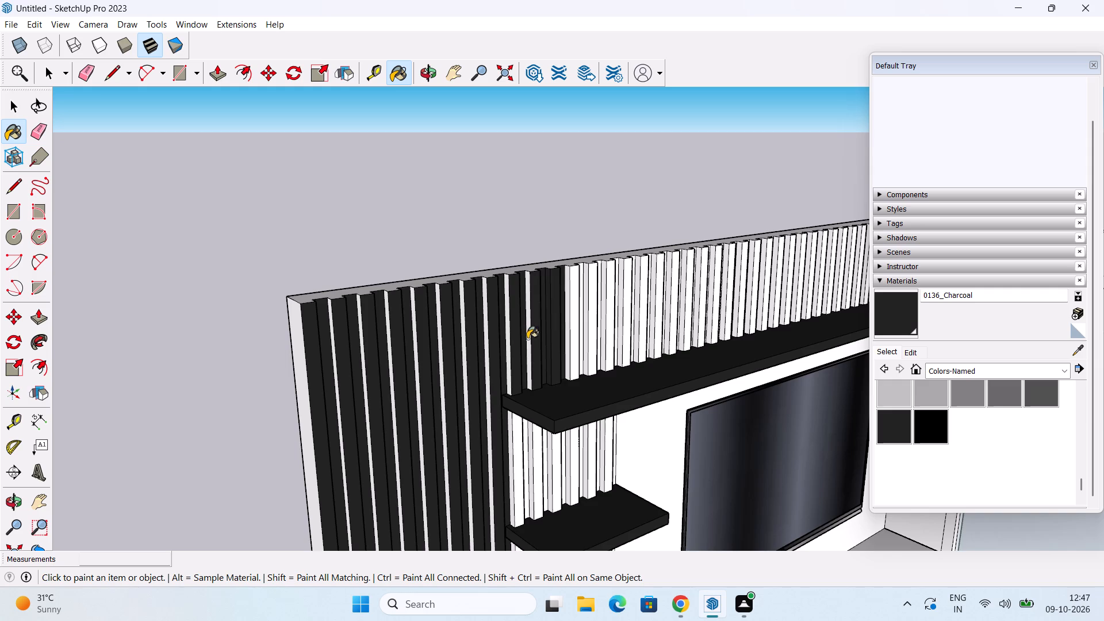
{"action": "left_click", "coordinate": [509, 354]}
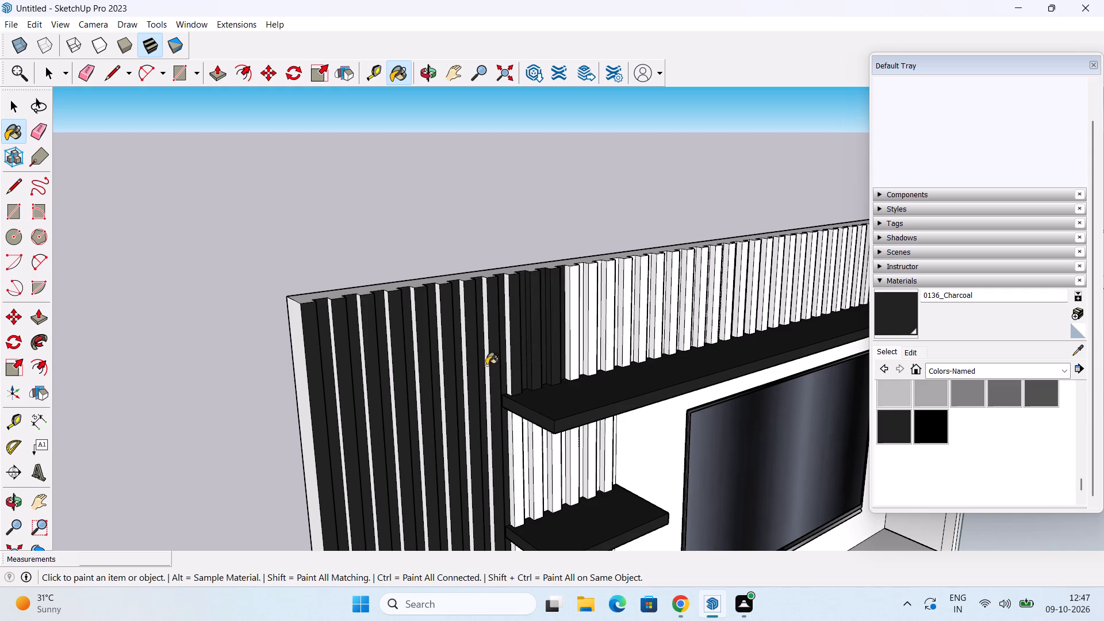
Paint the remaining white side faces of the full-height strips between the shelves and the wall's outer end with 0136_Charcoal.
{"action": "left_click", "coordinate": [486, 365]}
{"action": "left_click", "coordinate": [464, 375]}
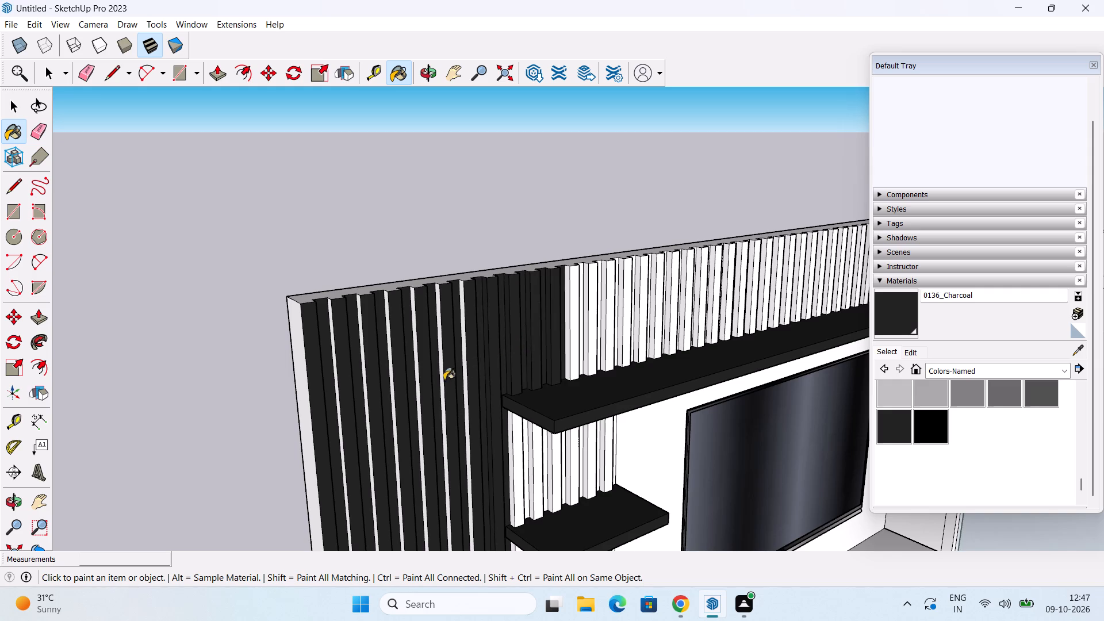
{"action": "left_click", "coordinate": [440, 382]}
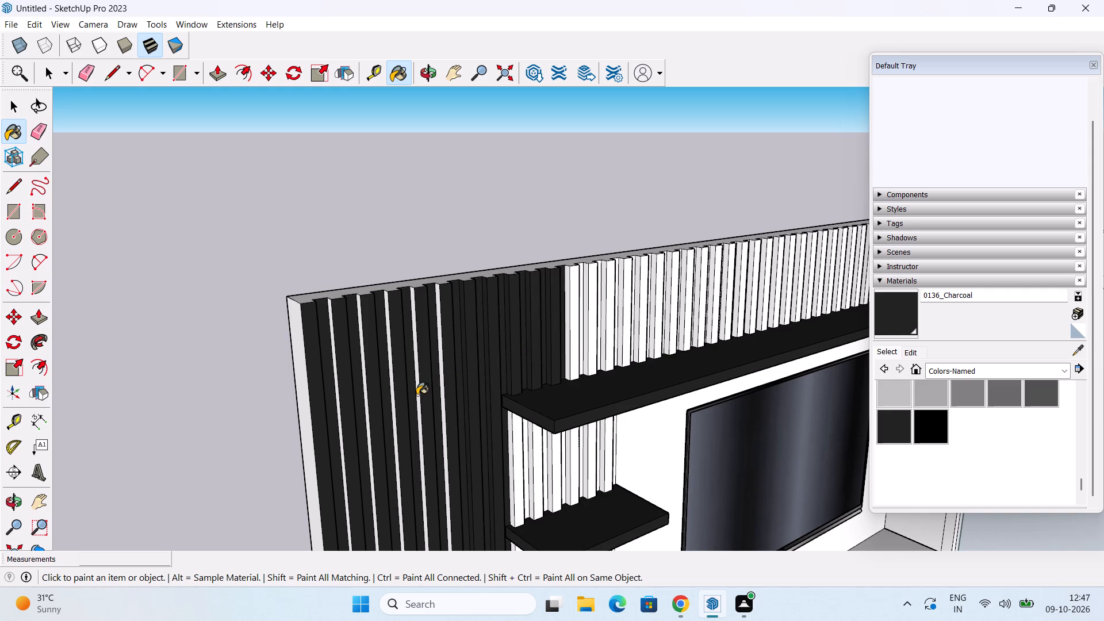
{"action": "left_click", "coordinate": [417, 395]}
{"action": "scroll", "coordinate": [423, 378], "scroll_direction": "up", "scroll_amount": 2}
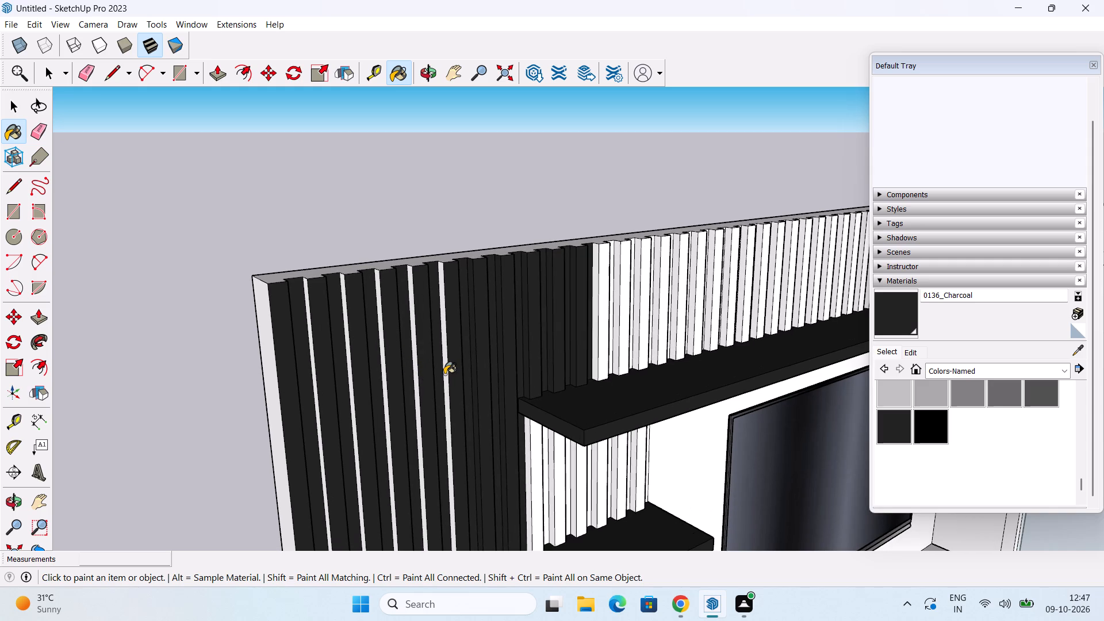
{"action": "left_click", "coordinate": [444, 370]}
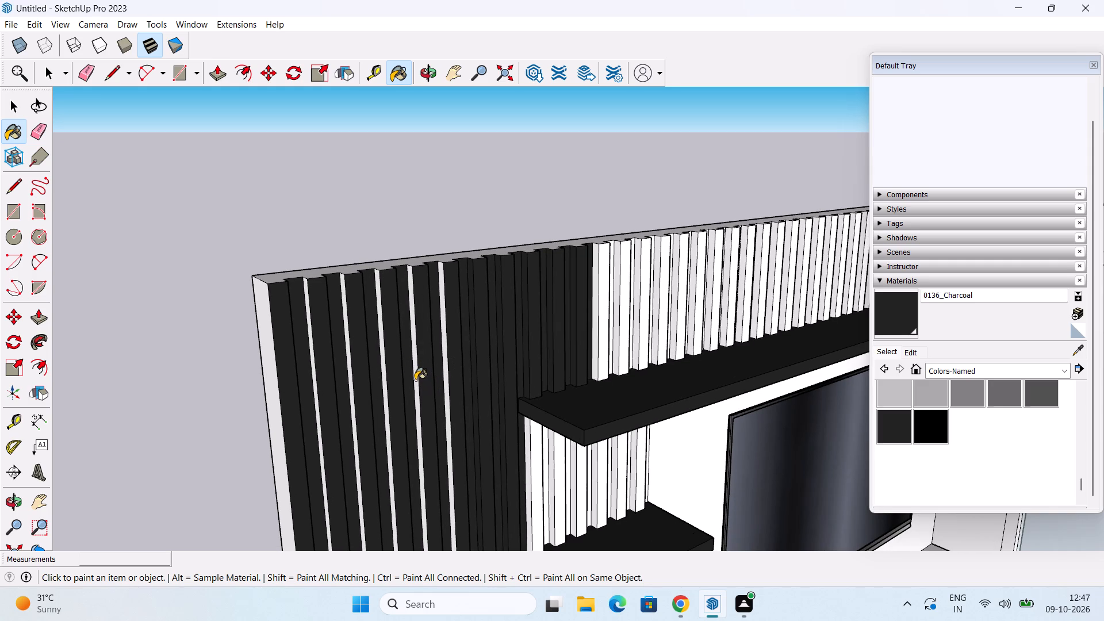
{"action": "left_click", "coordinate": [415, 380]}
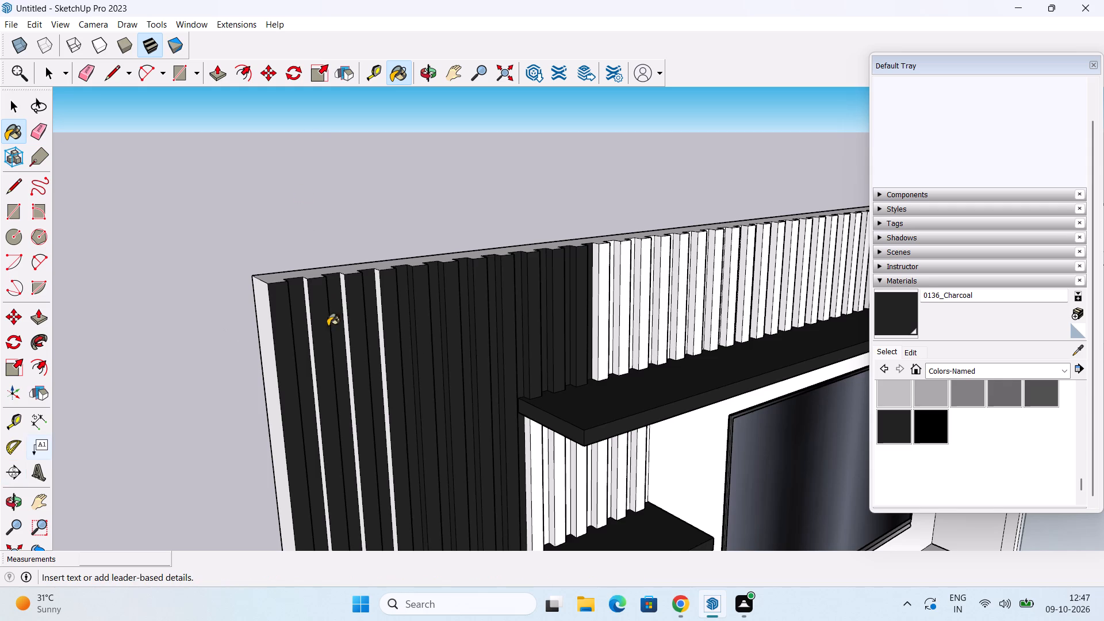
{"action": "scroll", "coordinate": [316, 415], "scroll_direction": "up", "scroll_amount": 4}
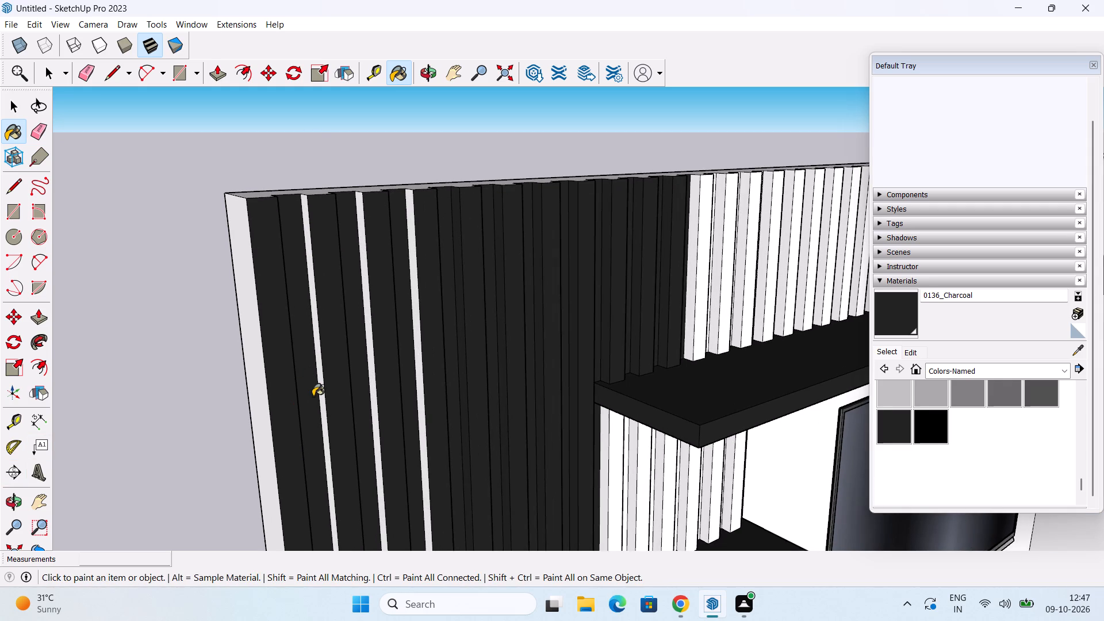
{"action": "left_click", "coordinate": [319, 410]}
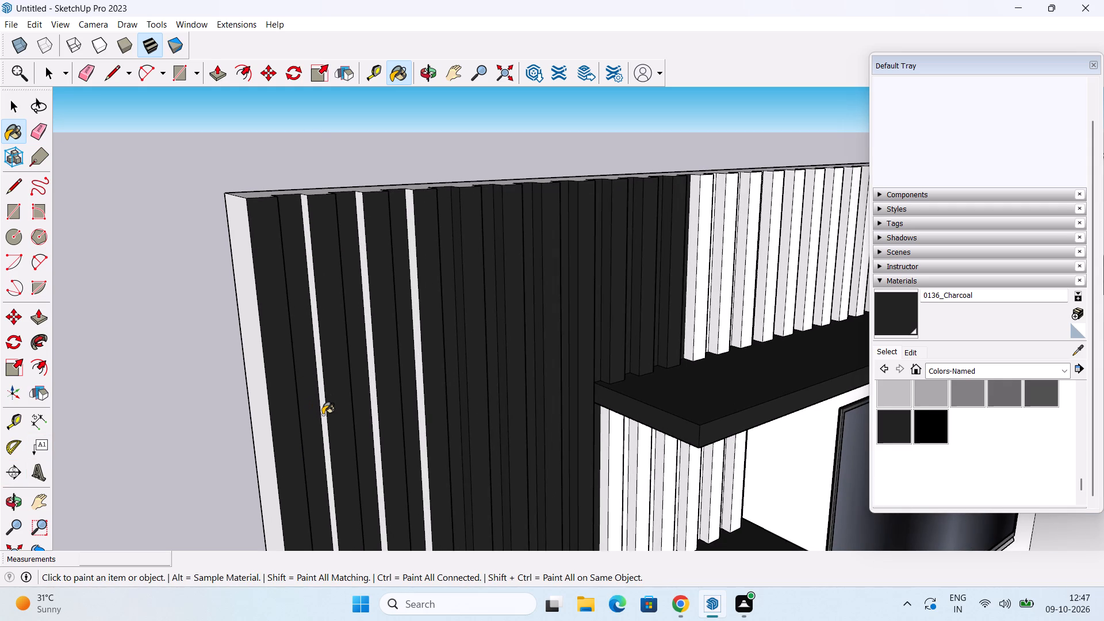
{"action": "left_click", "coordinate": [323, 415]}
{"action": "left_click", "coordinate": [371, 415]}
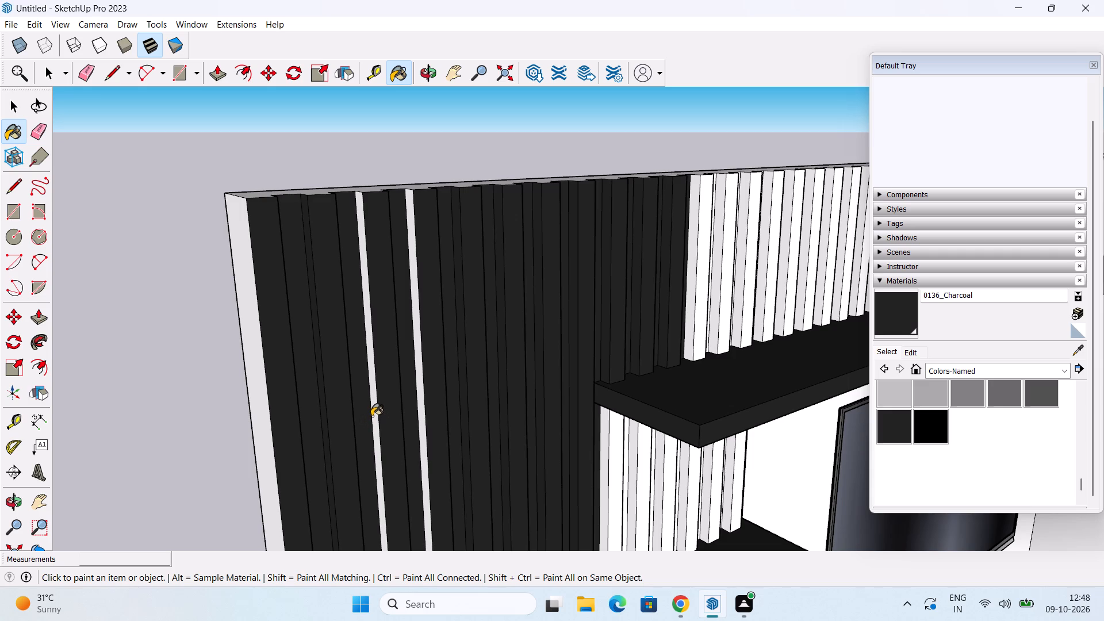
{"action": "left_click", "coordinate": [421, 415]}
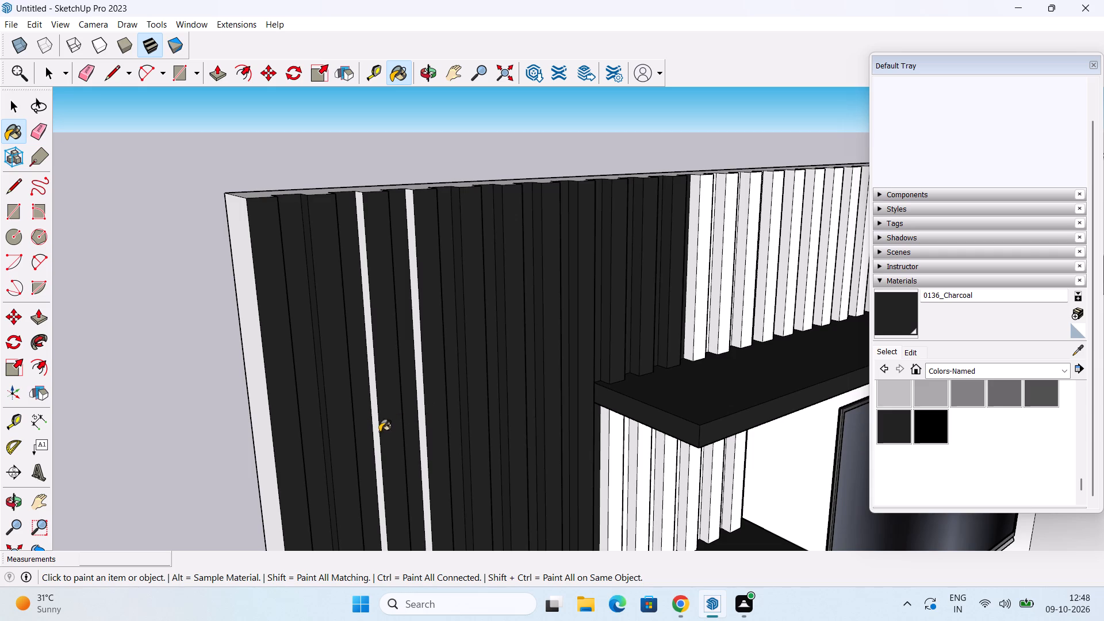
{"action": "left_click", "coordinate": [375, 419]}
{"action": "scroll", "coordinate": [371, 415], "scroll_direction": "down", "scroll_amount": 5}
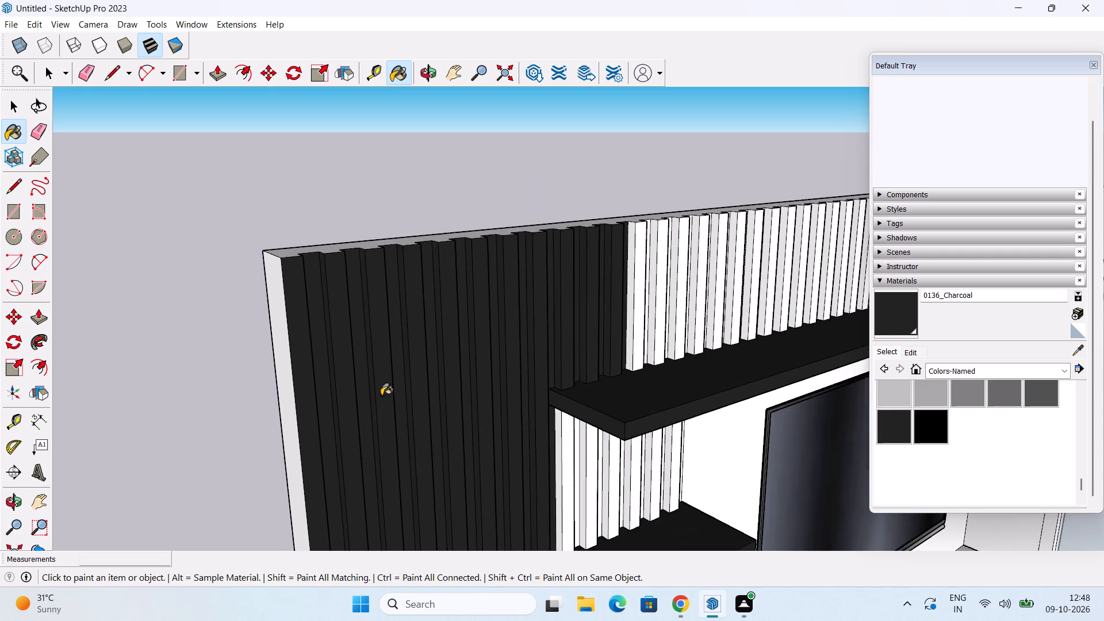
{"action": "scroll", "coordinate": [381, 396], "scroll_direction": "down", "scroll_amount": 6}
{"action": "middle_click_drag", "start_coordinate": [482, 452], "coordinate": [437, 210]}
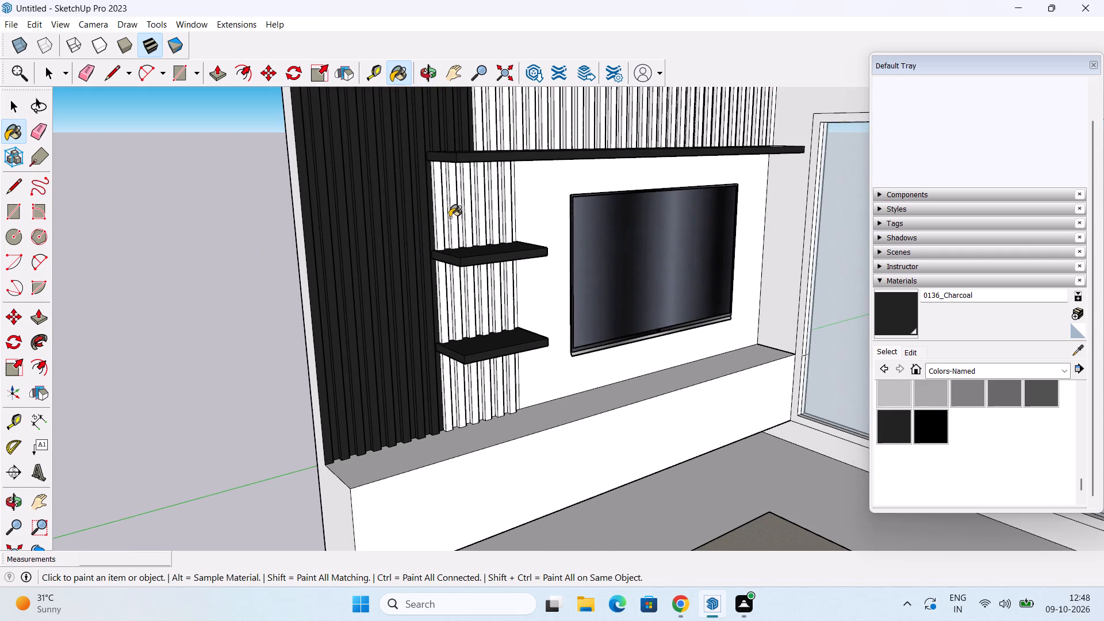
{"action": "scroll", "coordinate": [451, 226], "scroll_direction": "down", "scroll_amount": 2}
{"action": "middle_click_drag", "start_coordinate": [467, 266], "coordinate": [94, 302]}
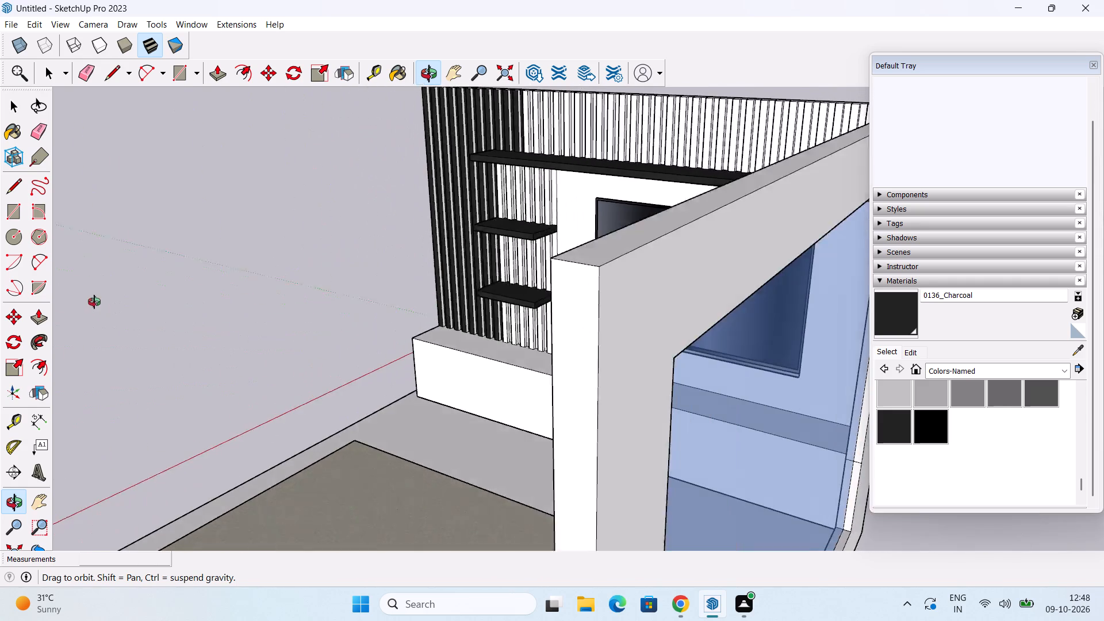
Inspect the charcoal strips and shelves up close and from several angles, checking their side faces for unpainted areas.
{"action": "middle_click_drag", "start_coordinate": [94, 302], "coordinate": [136, 296]}
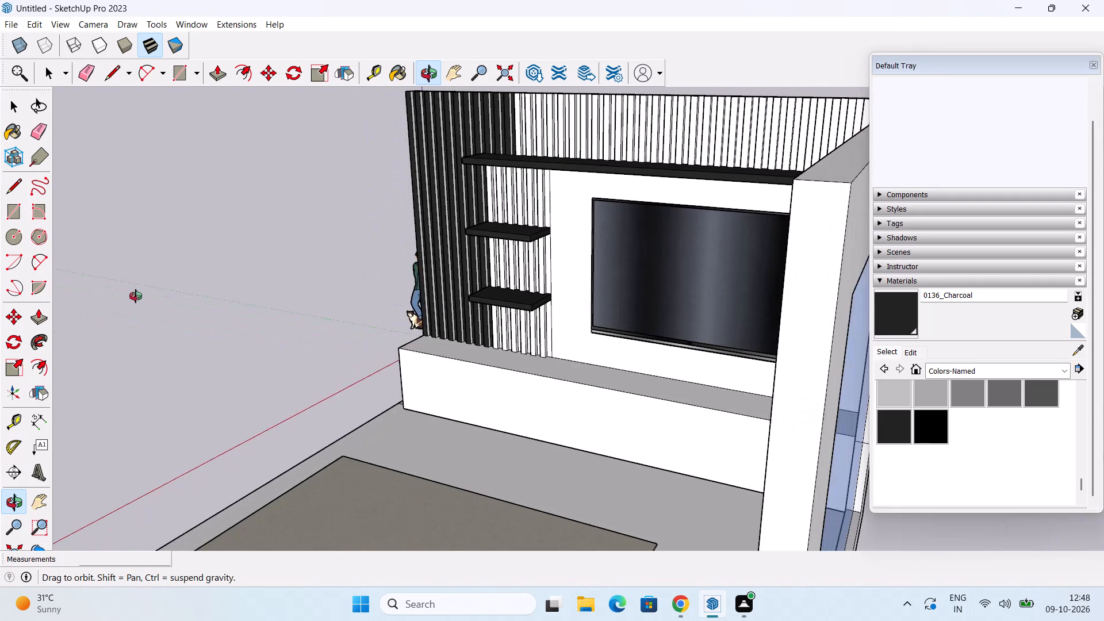
{"action": "middle_click_drag", "start_coordinate": [136, 296], "coordinate": [484, 315]}
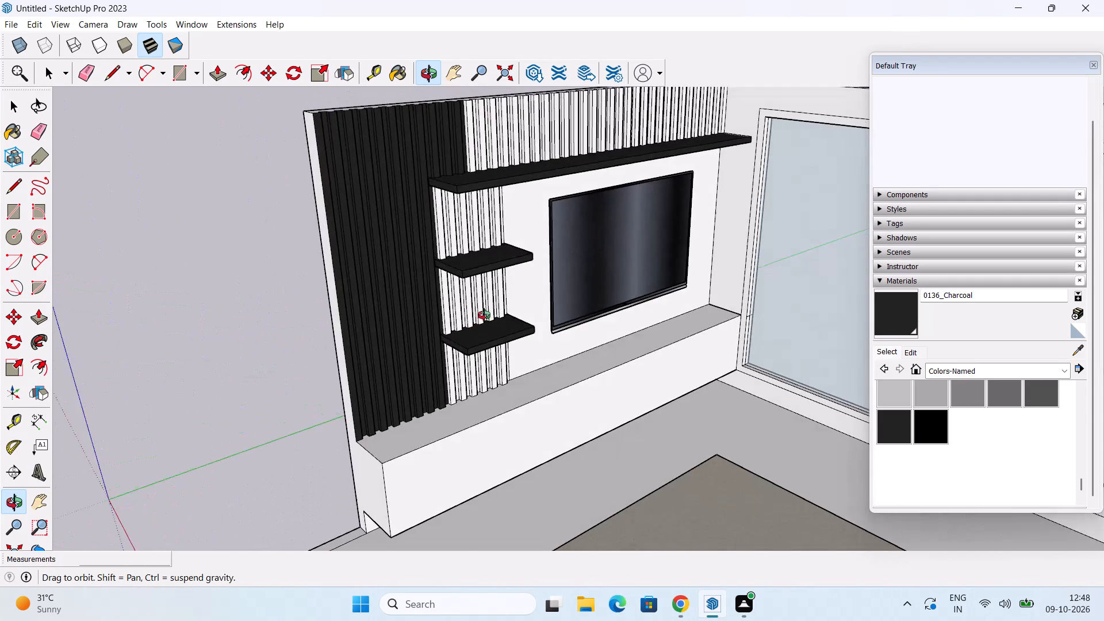
{"action": "middle_click_drag", "start_coordinate": [484, 315], "coordinate": [462, 294]}
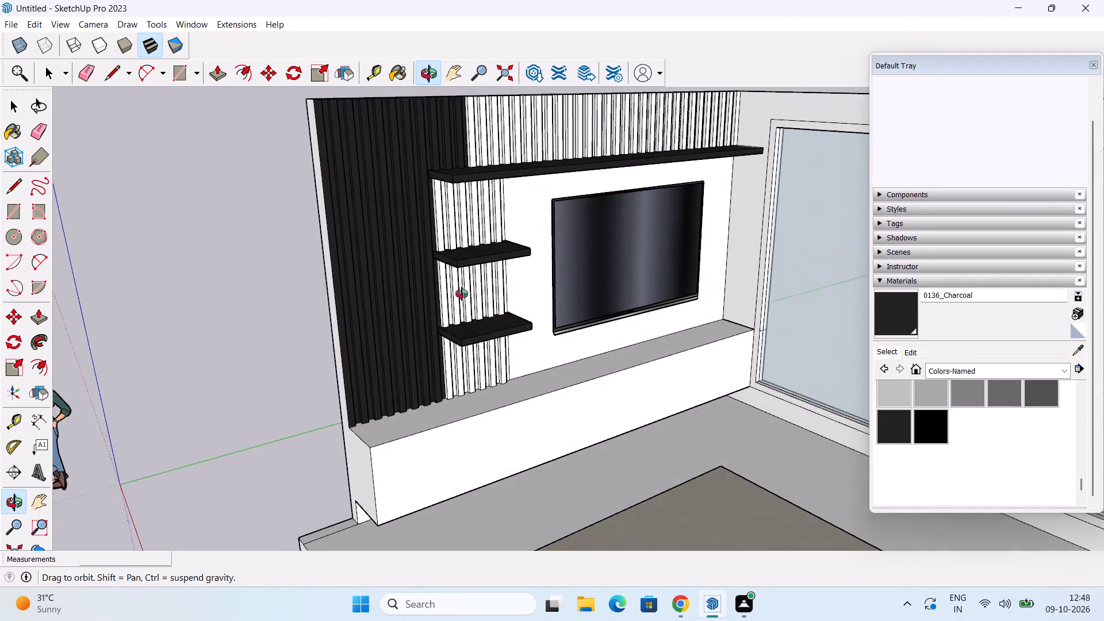
{"action": "middle_click_drag", "start_coordinate": [462, 294], "coordinate": [445, 290]}
{"action": "scroll", "coordinate": [428, 294], "scroll_direction": "up", "scroll_amount": 9}
{"action": "scroll", "coordinate": [375, 300], "scroll_direction": "up", "scroll_amount": 2}
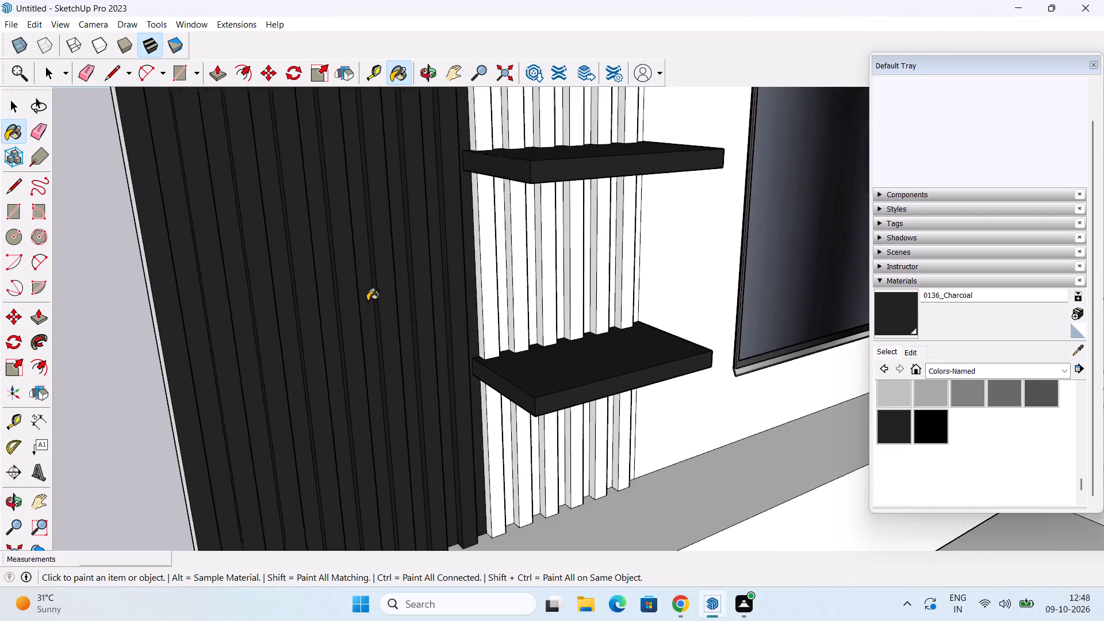
{"action": "scroll", "coordinate": [367, 301], "scroll_direction": "up", "scroll_amount": 2}
{"action": "middle_click_drag", "start_coordinate": [430, 313], "coordinate": [211, 348]}
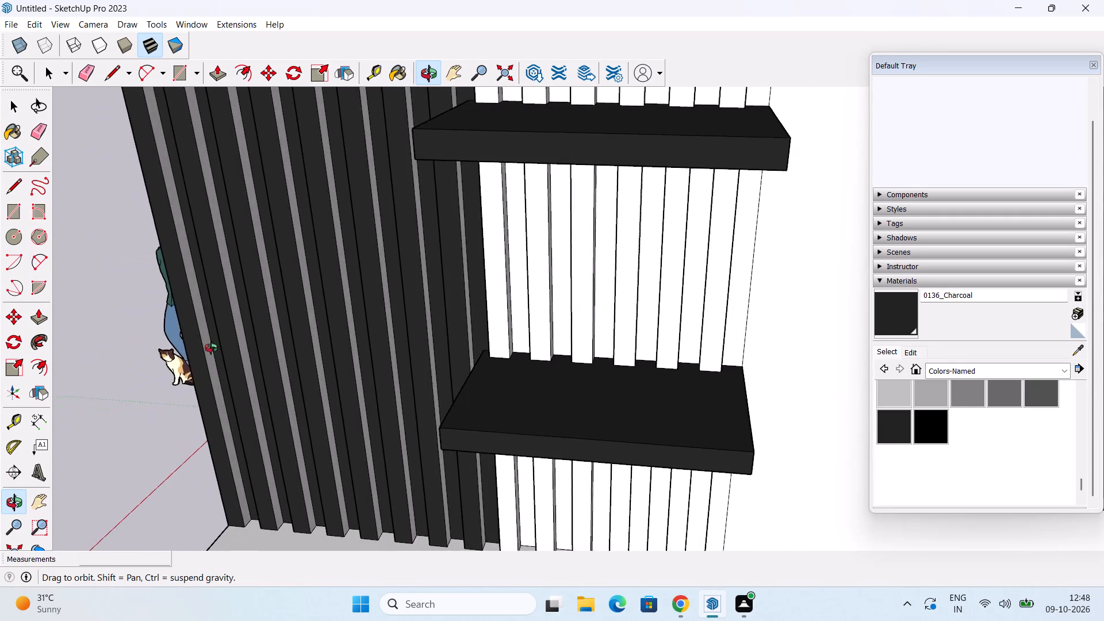
{"action": "middle_click_drag", "start_coordinate": [211, 348], "coordinate": [218, 336]}
{"action": "scroll", "coordinate": [350, 225], "scroll_direction": "down", "scroll_amount": 8}
{"action": "middle_click_drag", "start_coordinate": [411, 267], "coordinate": [658, 212]}
{"action": "scroll", "coordinate": [589, 264], "scroll_direction": "down", "scroll_amount": 8}
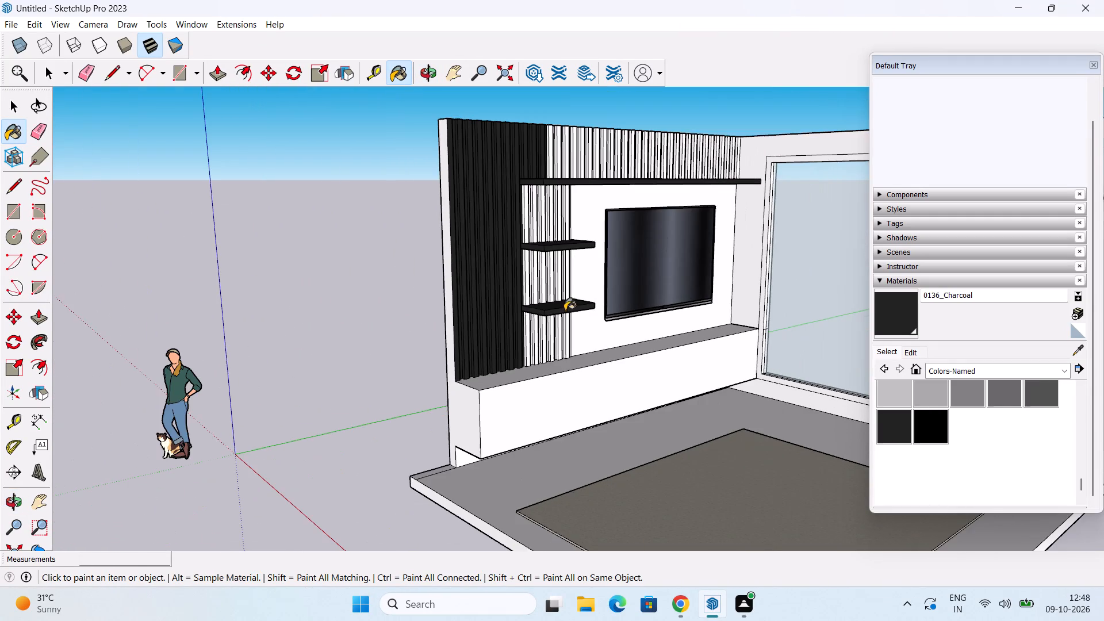
{"action": "middle_click_drag", "start_coordinate": [604, 306], "coordinate": [599, 388]}
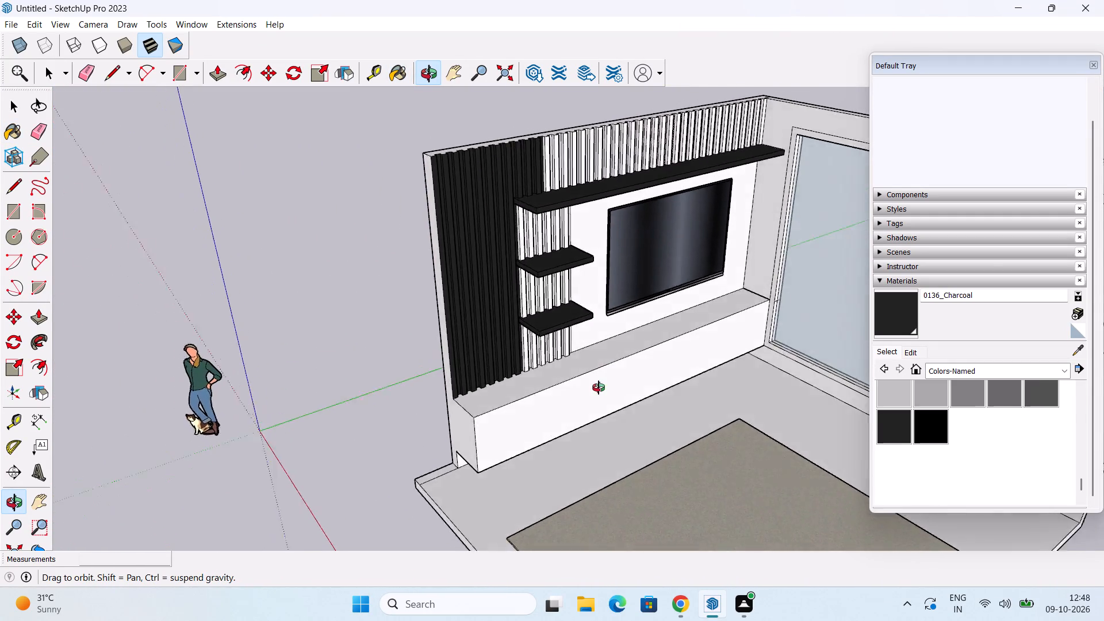
{"action": "middle_click_drag", "start_coordinate": [599, 388], "coordinate": [571, 351]}
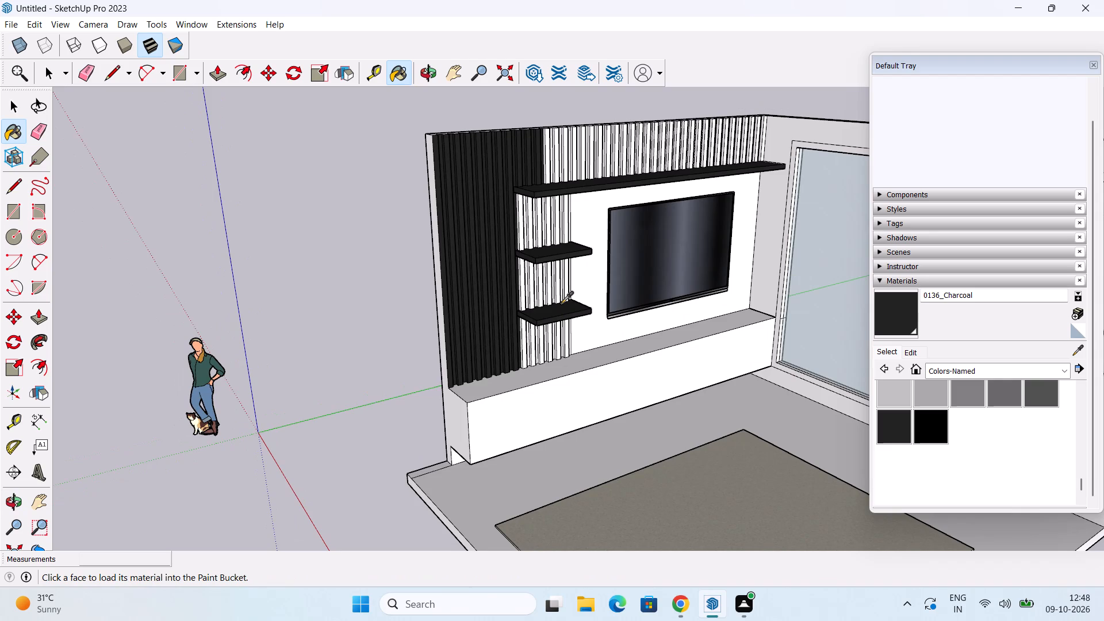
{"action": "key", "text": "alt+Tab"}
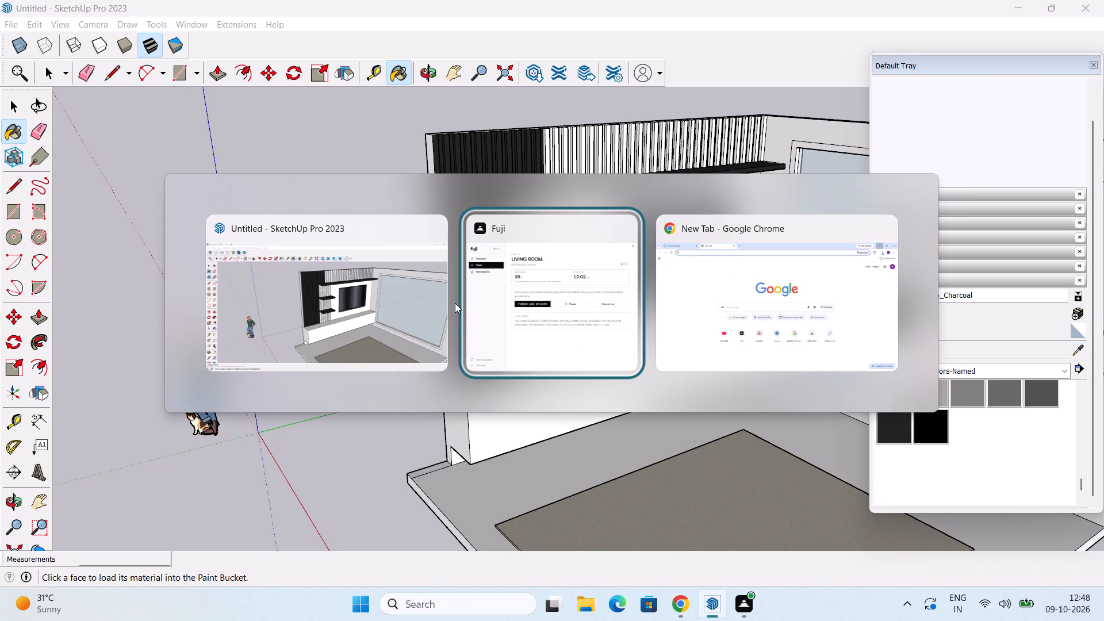
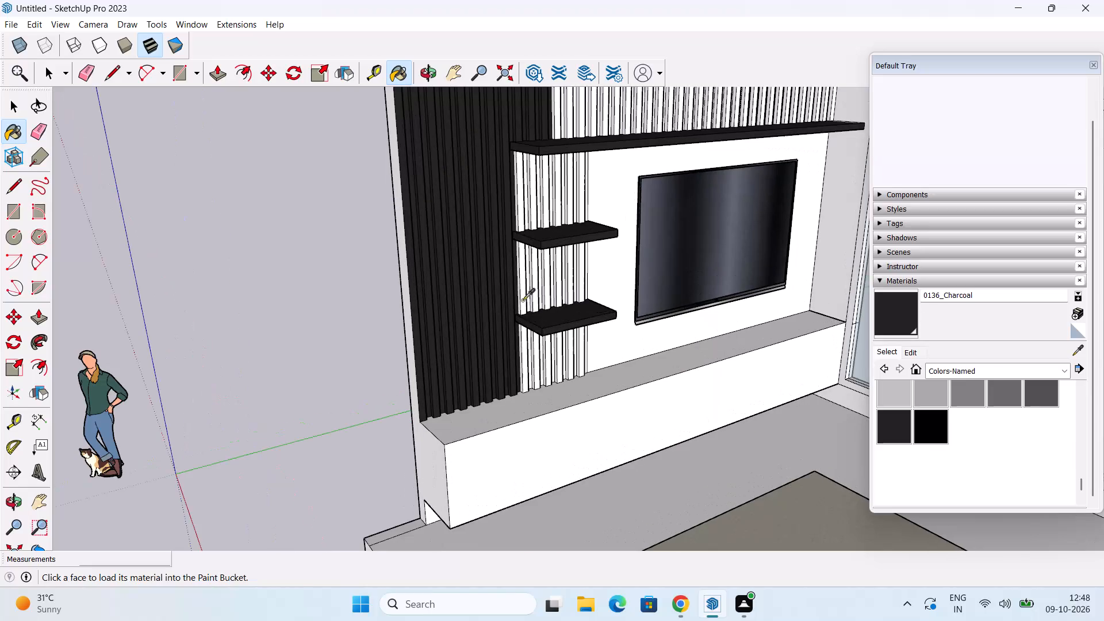
Paint the unpainted side faces of the outermost tall slats at the wall panel's free end with 0136_Charcoal.
{"action": "key", "text": "space"}
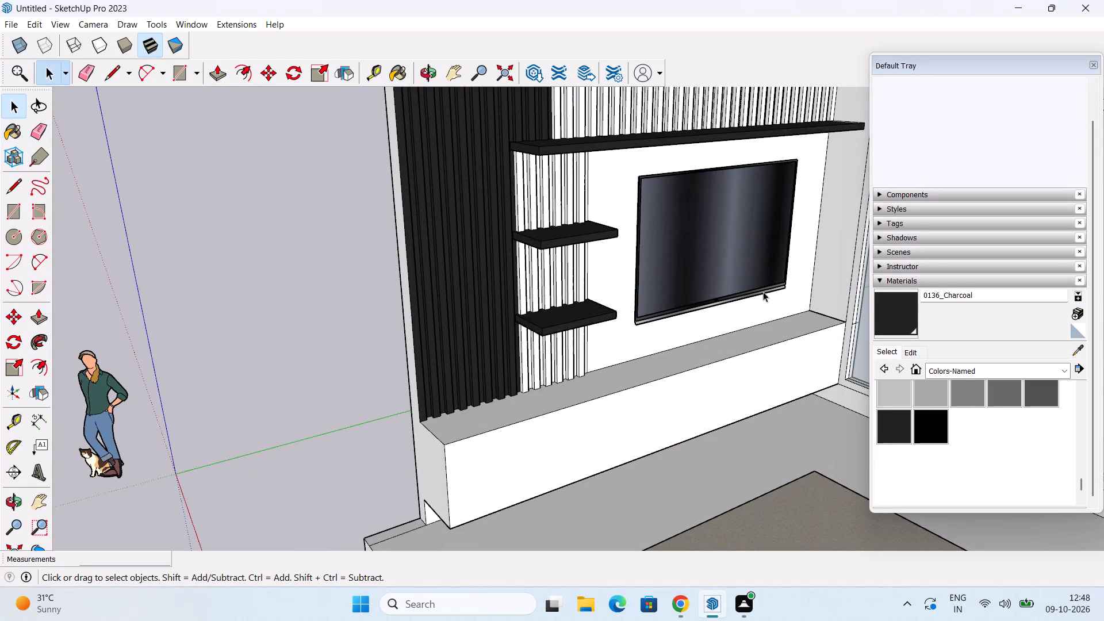
{"action": "left_click", "coordinate": [902, 313]}
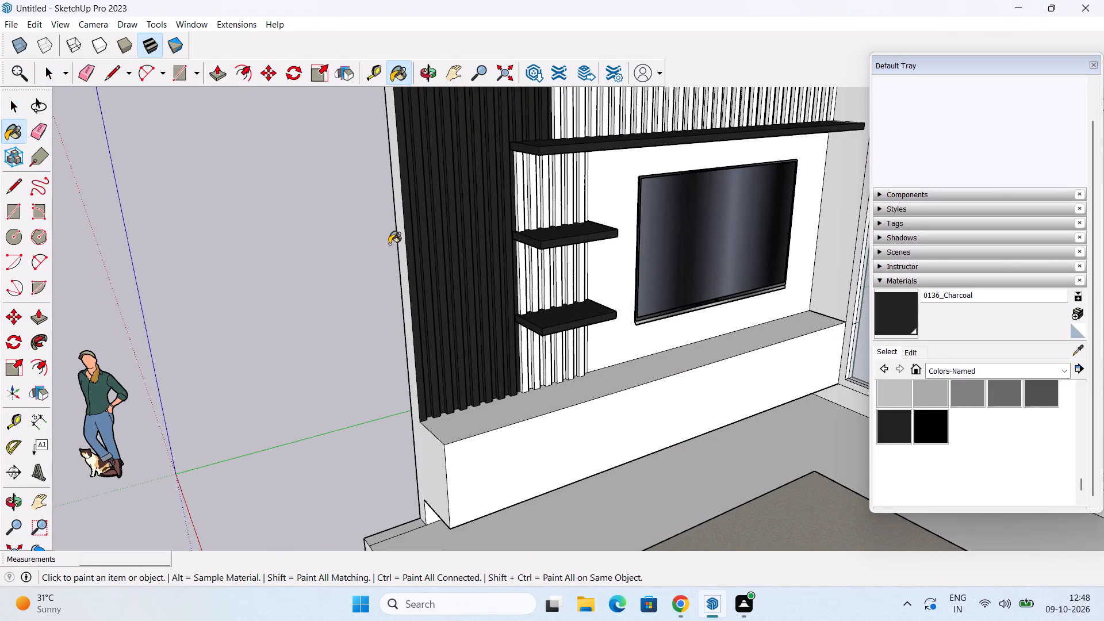
{"action": "middle_click_drag", "start_coordinate": [546, 281], "coordinate": [258, 261]}
{"action": "middle_click_drag", "start_coordinate": [569, 278], "coordinate": [465, 278]}
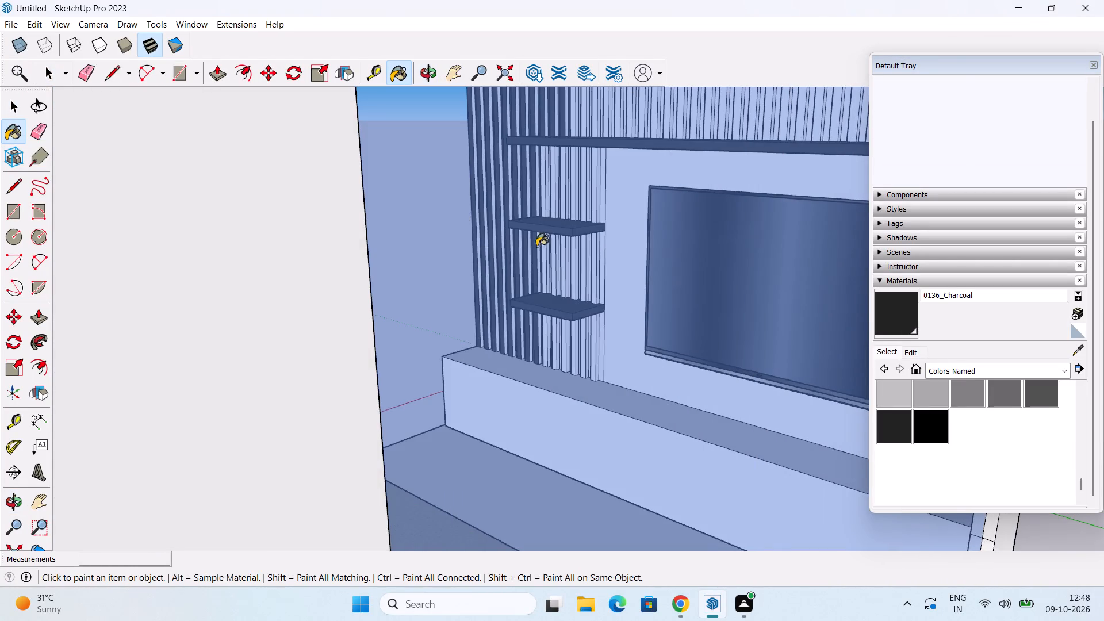
{"action": "middle_click_drag", "start_coordinate": [523, 228], "coordinate": [740, 274]}
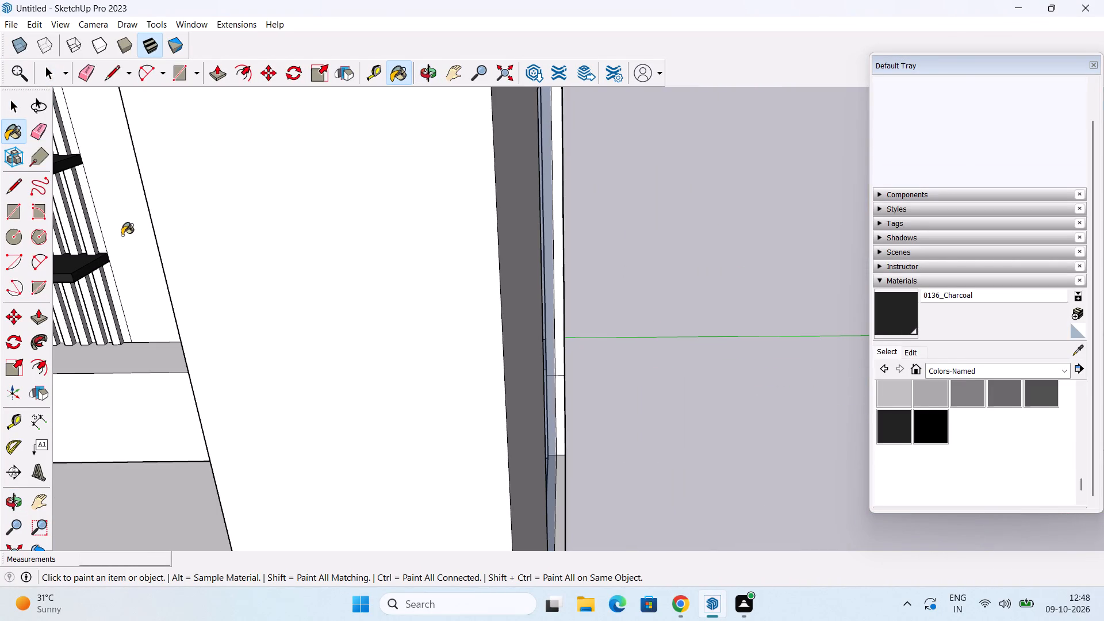
{"action": "middle_click_drag", "start_coordinate": [122, 235], "coordinate": [480, 430]}
{"action": "middle_click_drag", "start_coordinate": [475, 421], "coordinate": [382, 411]}
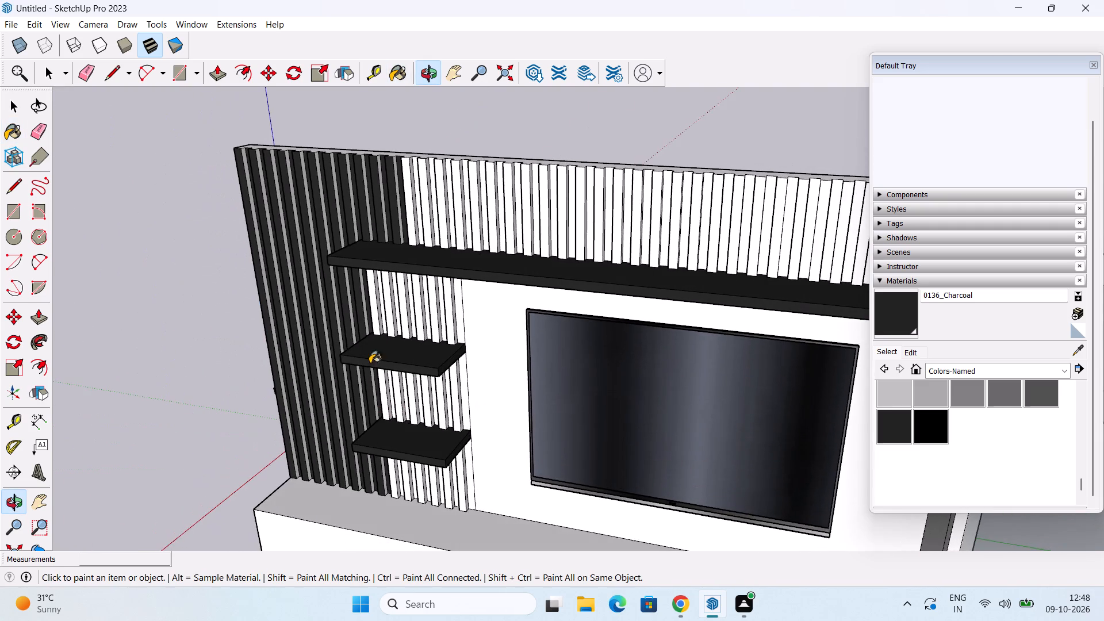
{"action": "scroll", "coordinate": [371, 330], "scroll_direction": "up", "scroll_amount": 3}
{"action": "scroll", "coordinate": [426, 316], "scroll_direction": "up", "scroll_amount": 3}
{"action": "middle_click_drag", "start_coordinate": [427, 306], "coordinate": [427, 307], "text": "shift"}
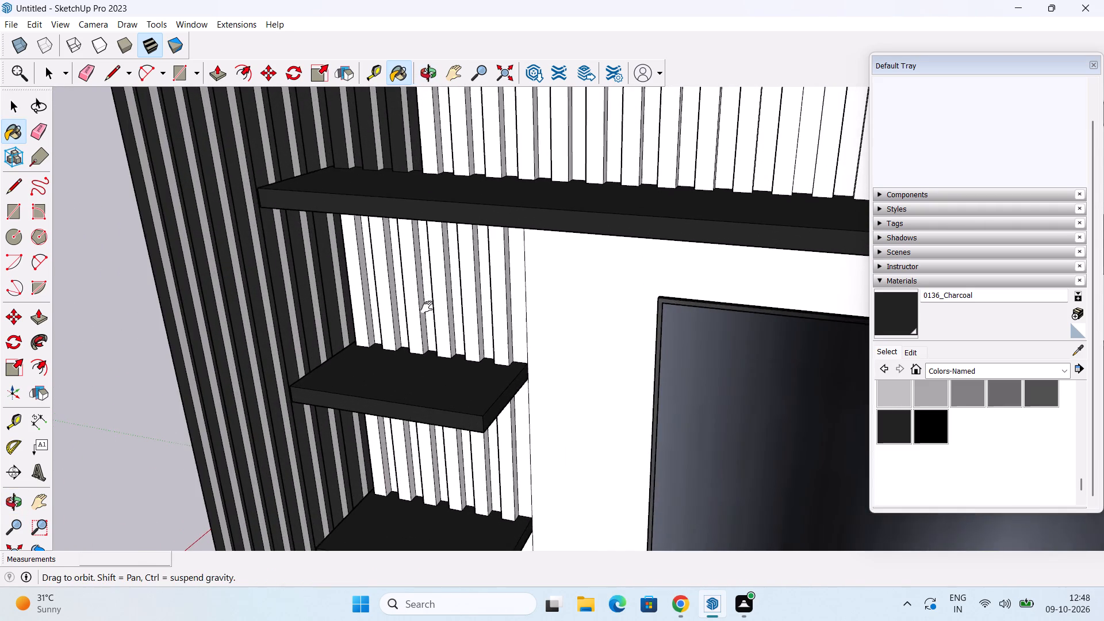
{"action": "middle_click_drag", "start_coordinate": [427, 307], "coordinate": [381, 310], "text": "shift"}
{"action": "left_click", "coordinate": [126, 287]}
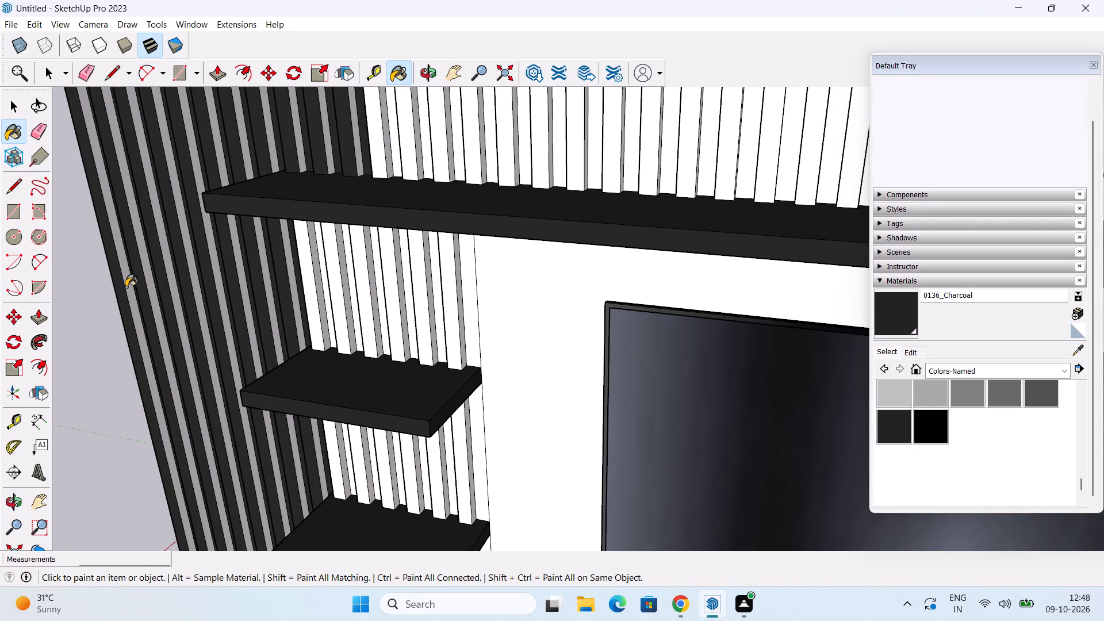
{"action": "left_click", "coordinate": [125, 270]}
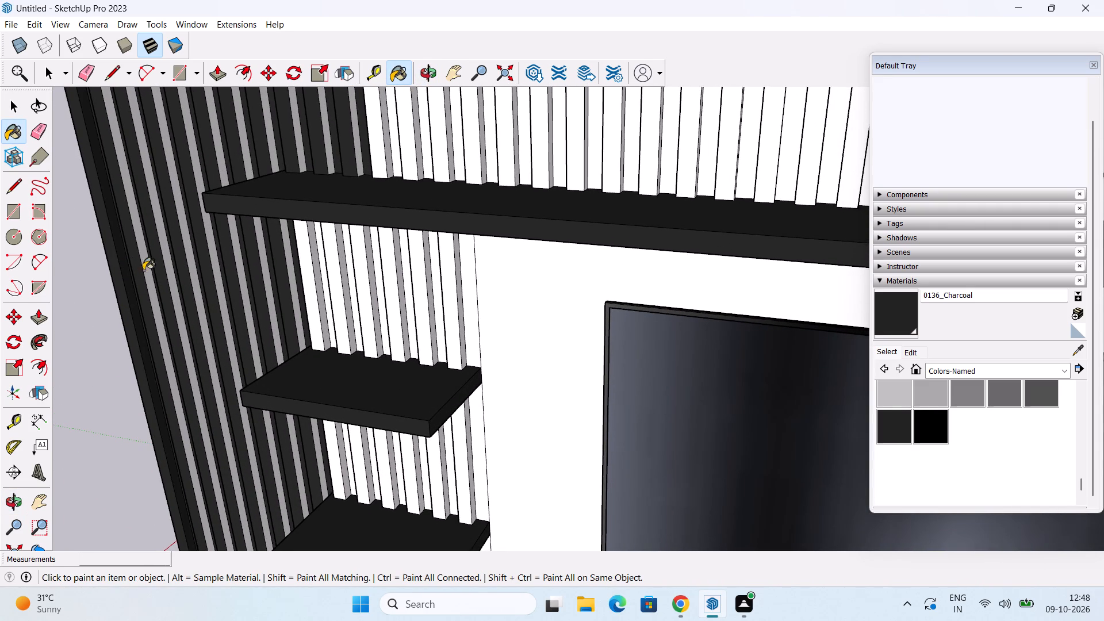
{"action": "left_click", "coordinate": [147, 273]}
{"action": "left_click_drag", "start_coordinate": [169, 274], "coordinate": [178, 276]}
{"action": "left_click", "coordinate": [171, 282]}
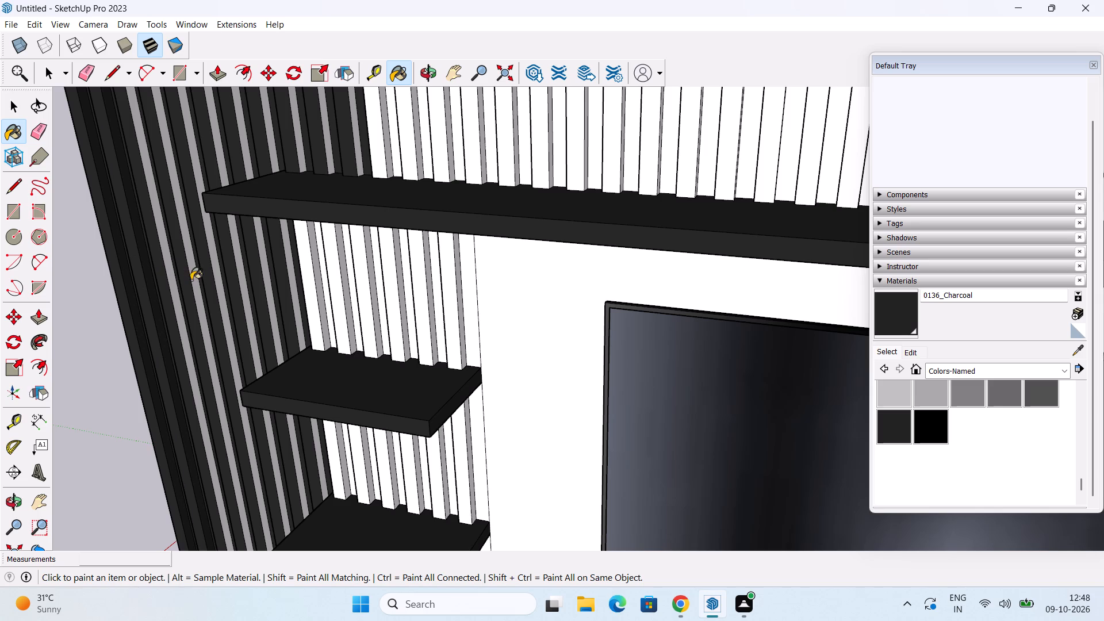
Paint the remaining grey side faces of the tall charcoal slats, up to the white slats, with 0136_Charcoal.
{"action": "left_click", "coordinate": [191, 274]}
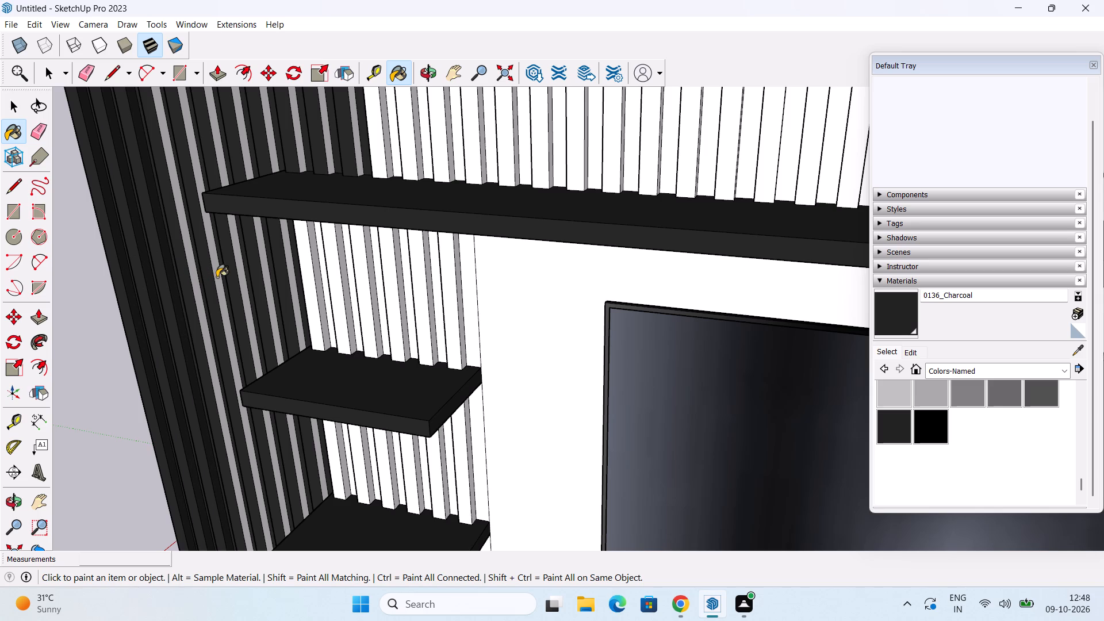
{"action": "left_click", "coordinate": [217, 277]}
{"action": "left_click", "coordinate": [239, 264]}
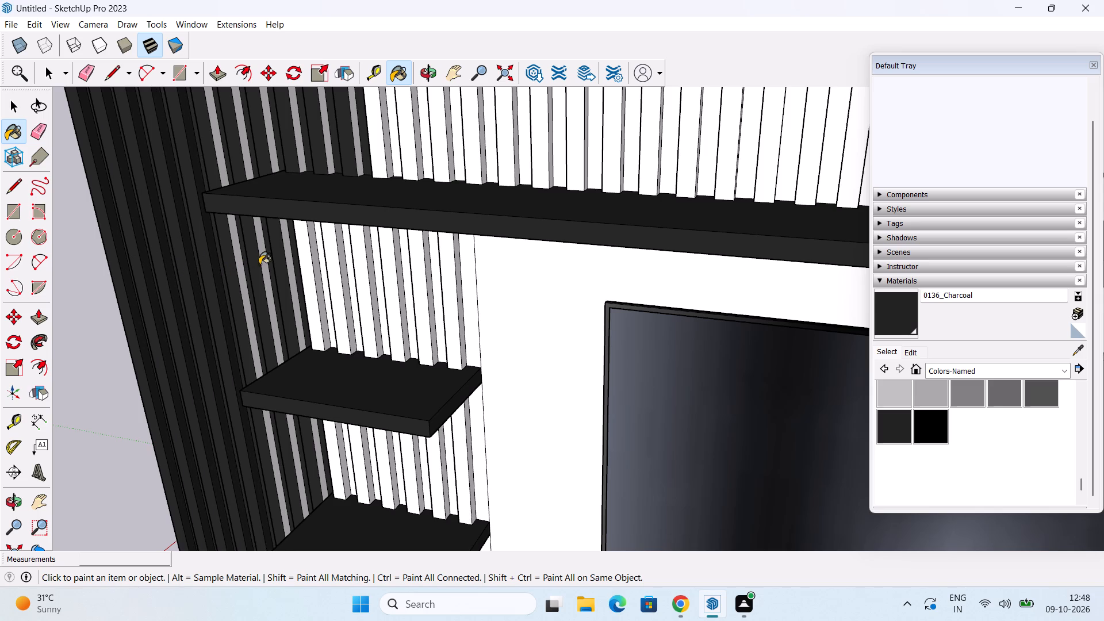
{"action": "left_click", "coordinate": [263, 263]}
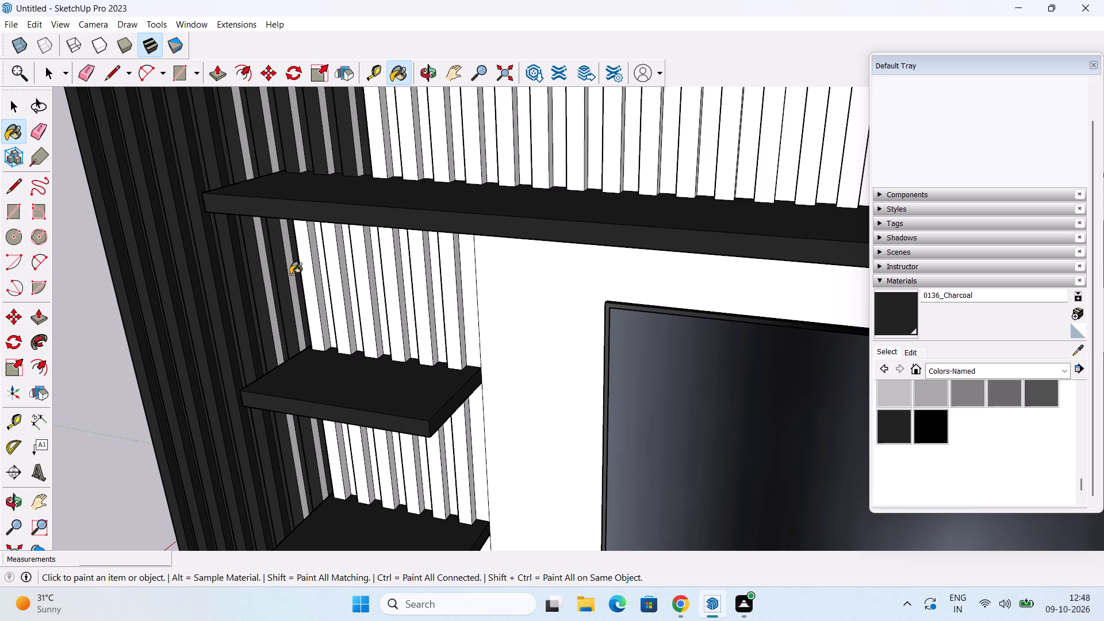
{"action": "left_click", "coordinate": [290, 274]}
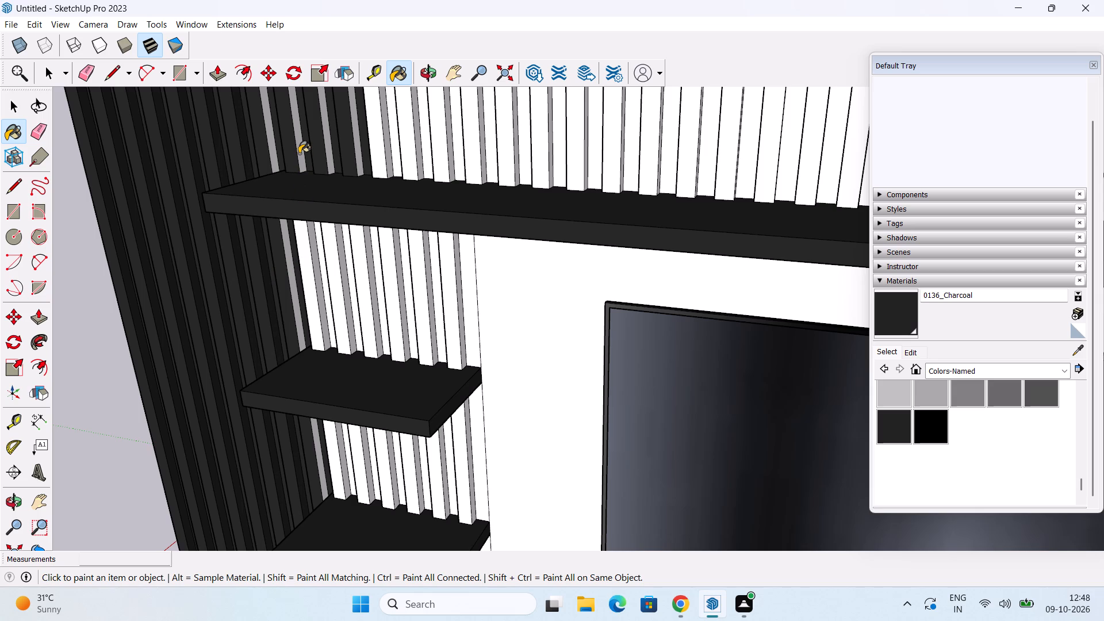
{"action": "left_click", "coordinate": [298, 151]}
{"action": "left_click", "coordinate": [325, 141]}
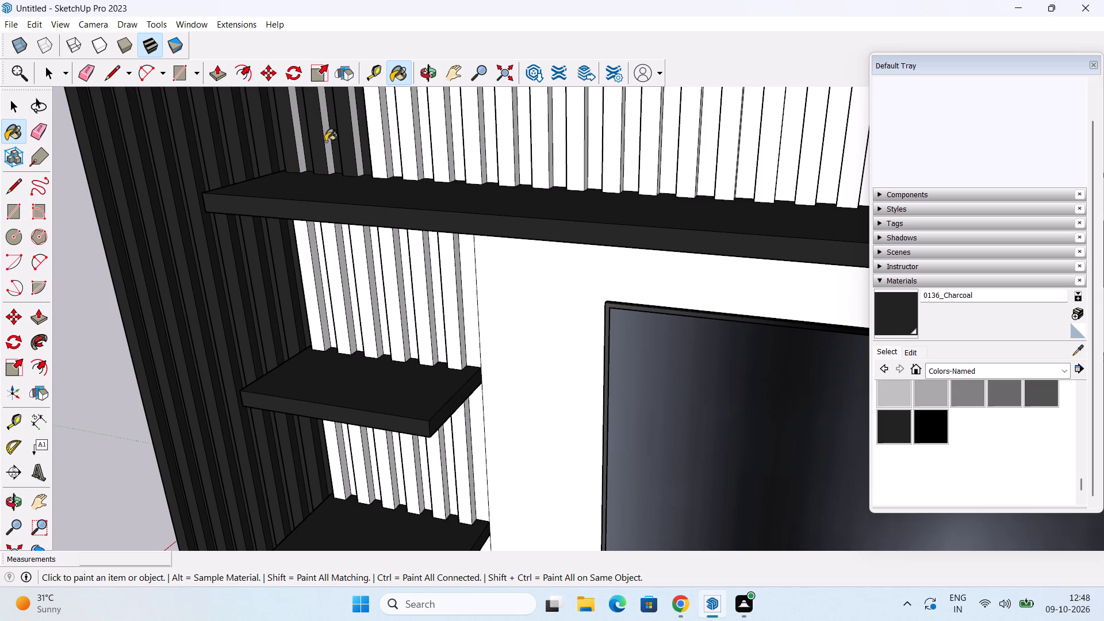
{"action": "left_click", "coordinate": [360, 148]}
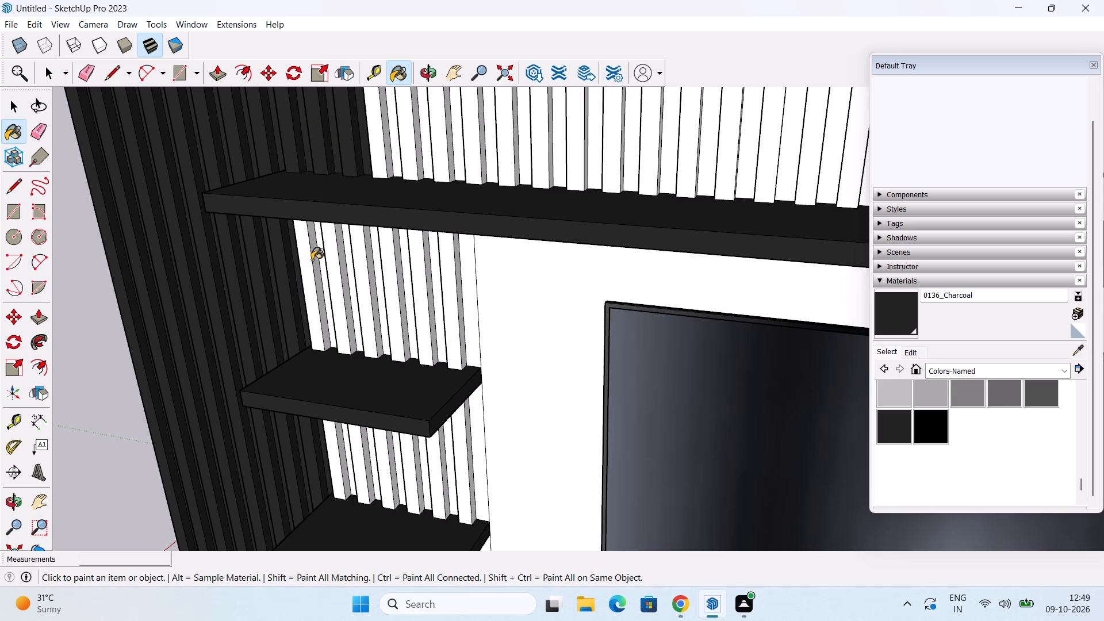
Paint the first white slats between the long shelf and the upper short shelf with 0136_Charcoal, starting beside the dark panel.
{"action": "left_click", "coordinate": [311, 260]}
{"action": "left_click", "coordinate": [315, 269]}
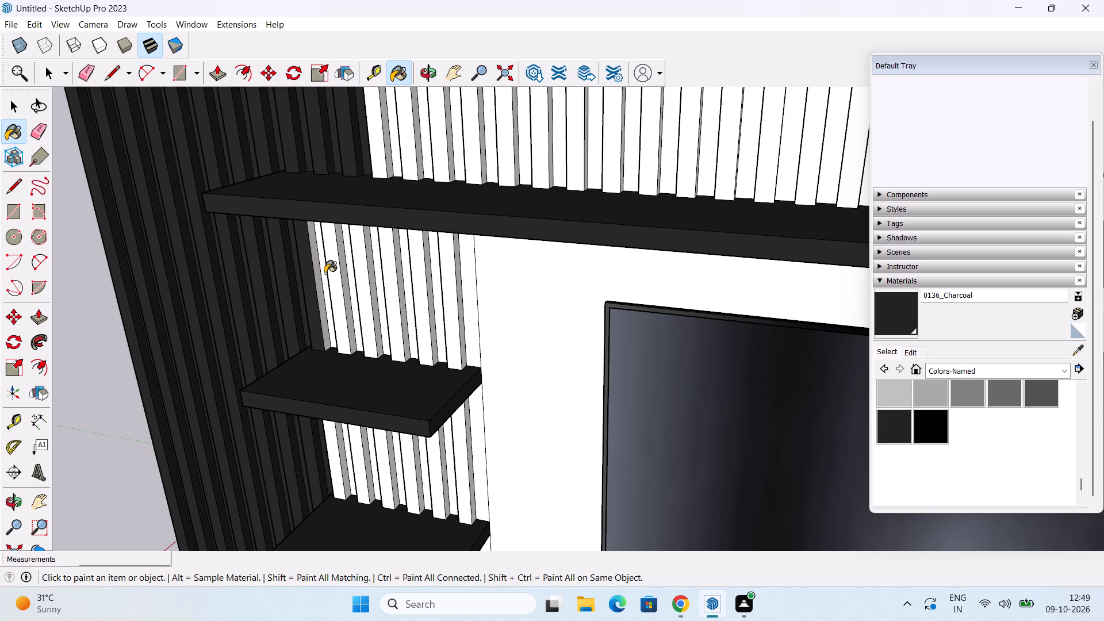
{"action": "left_click", "coordinate": [325, 273]}
{"action": "left_click", "coordinate": [339, 273]}
{"action": "left_click", "coordinate": [343, 270]}
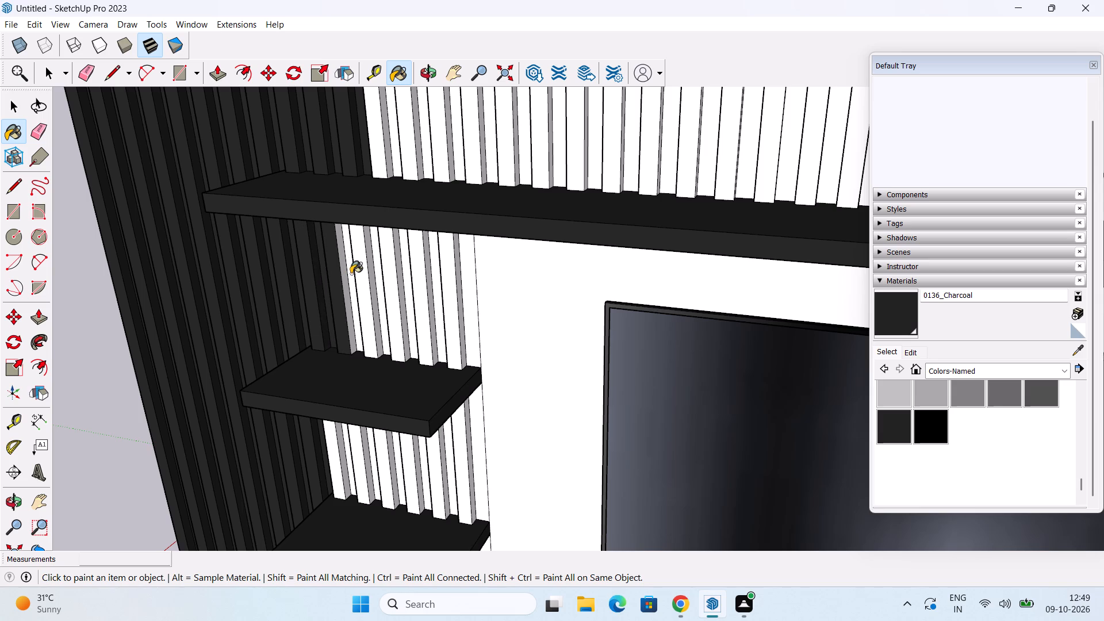
{"action": "left_click", "coordinate": [351, 277]}
{"action": "left_click", "coordinate": [359, 277]}
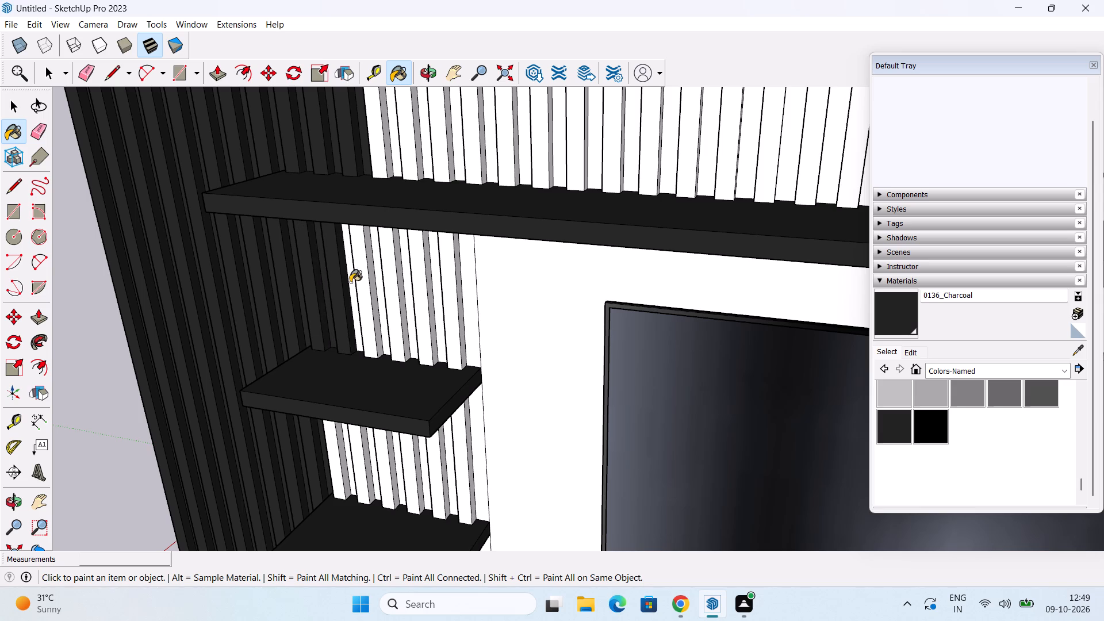
{"action": "left_click", "coordinate": [350, 282]}
{"action": "left_click", "coordinate": [375, 285]}
{"action": "left_click", "coordinate": [392, 287]}
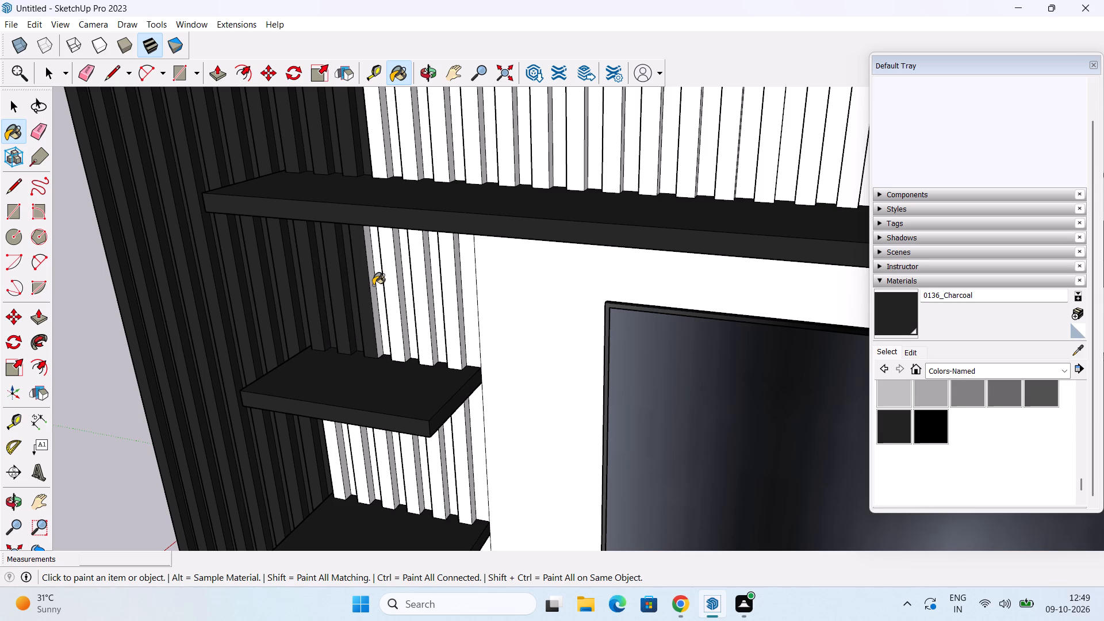
Paint the remaining slat fronts and visible side faces between the long shelf and the upper short shelf with 0136_Charcoal.
{"action": "left_click", "coordinate": [373, 286]}
{"action": "left_click", "coordinate": [380, 286]}
{"action": "left_click", "coordinate": [402, 289]}
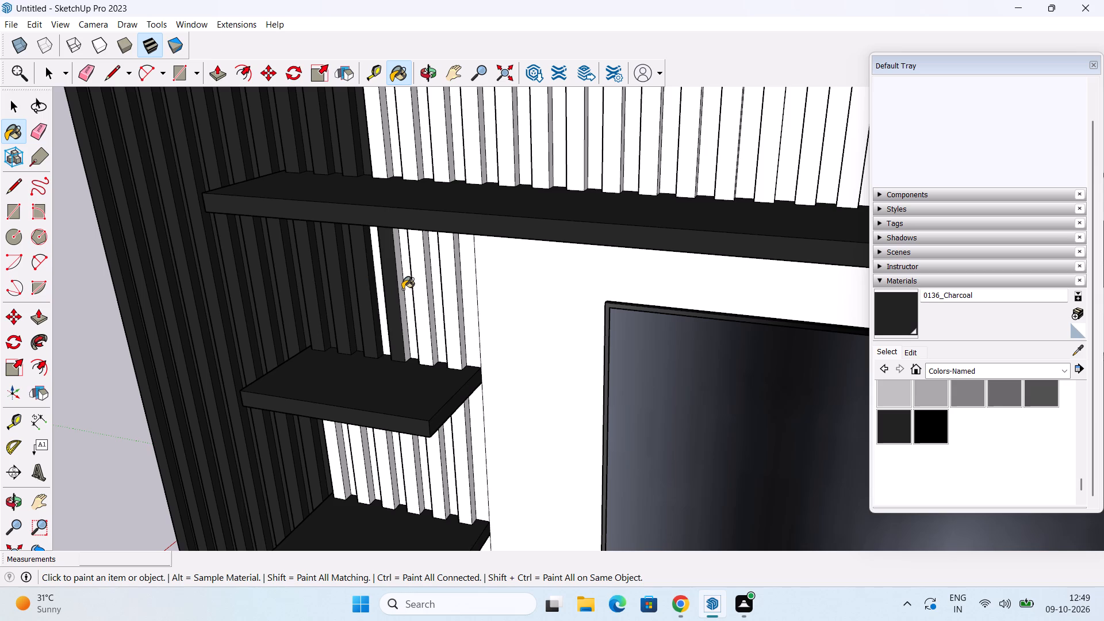
{"action": "left_click", "coordinate": [420, 293]}
{"action": "left_click", "coordinate": [401, 299]}
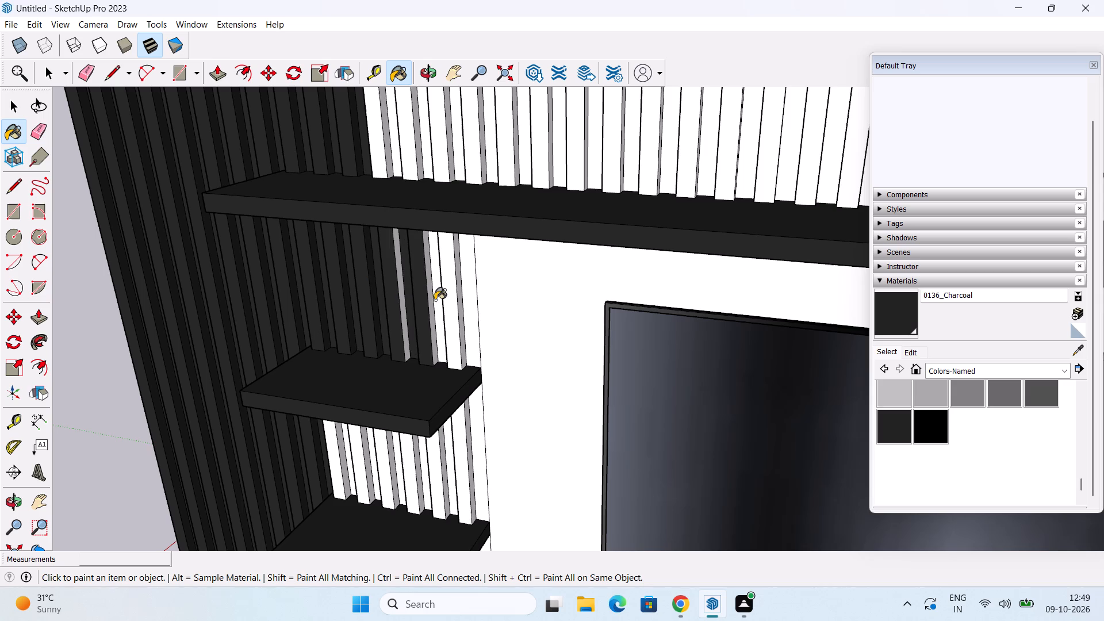
{"action": "left_click", "coordinate": [435, 300]}
{"action": "left_click", "coordinate": [438, 308]}
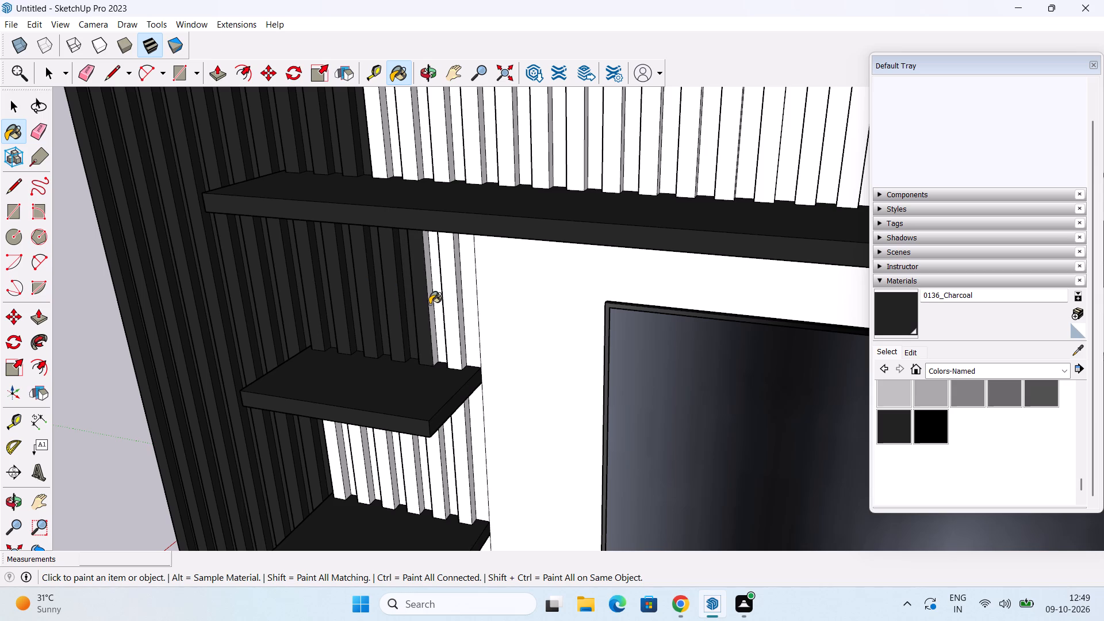
{"action": "left_click", "coordinate": [430, 304]}
{"action": "left_click", "coordinate": [452, 304]}
{"action": "left_click", "coordinate": [461, 299]}
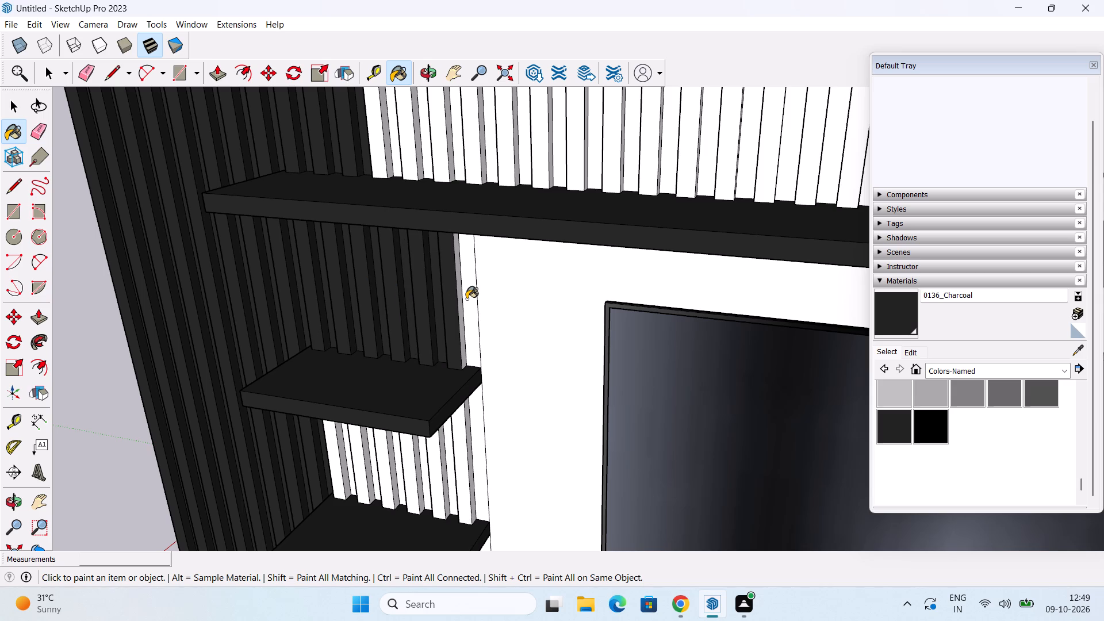
{"action": "left_click", "coordinate": [467, 299]}
Paint the white opposite side faces of the slats between the long shelf and the upper short shelf with 0136_Charcoal.
{"action": "scroll", "coordinate": [361, 355], "scroll_direction": "down", "scroll_amount": 3}
{"action": "middle_click_drag", "start_coordinate": [353, 365], "coordinate": [395, 241]}
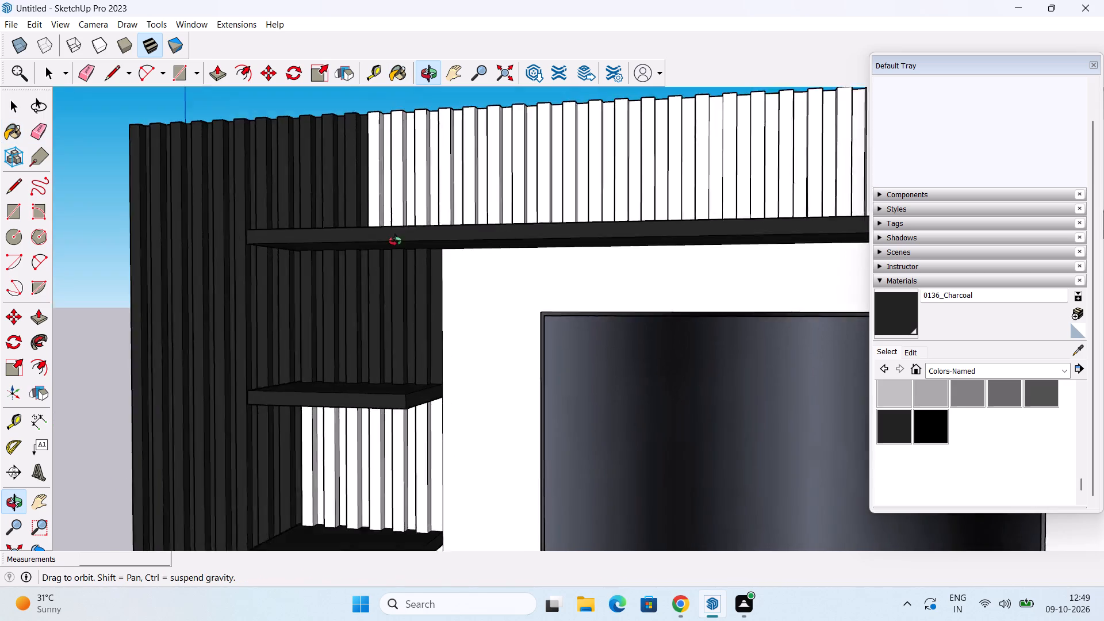
{"action": "middle_click_drag", "start_coordinate": [395, 241], "coordinate": [603, 239]}
{"action": "middle_click_drag", "start_coordinate": [307, 333], "coordinate": [405, 367]}
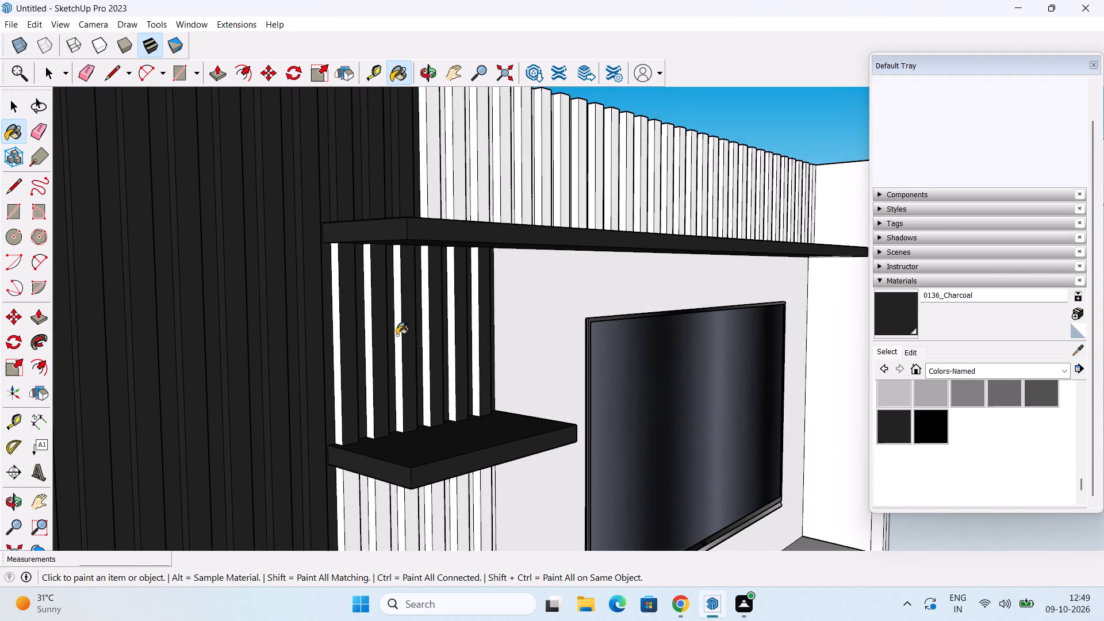
{"action": "scroll", "coordinate": [407, 317], "scroll_direction": "up", "scroll_amount": 2}
{"action": "left_click", "coordinate": [320, 356]}
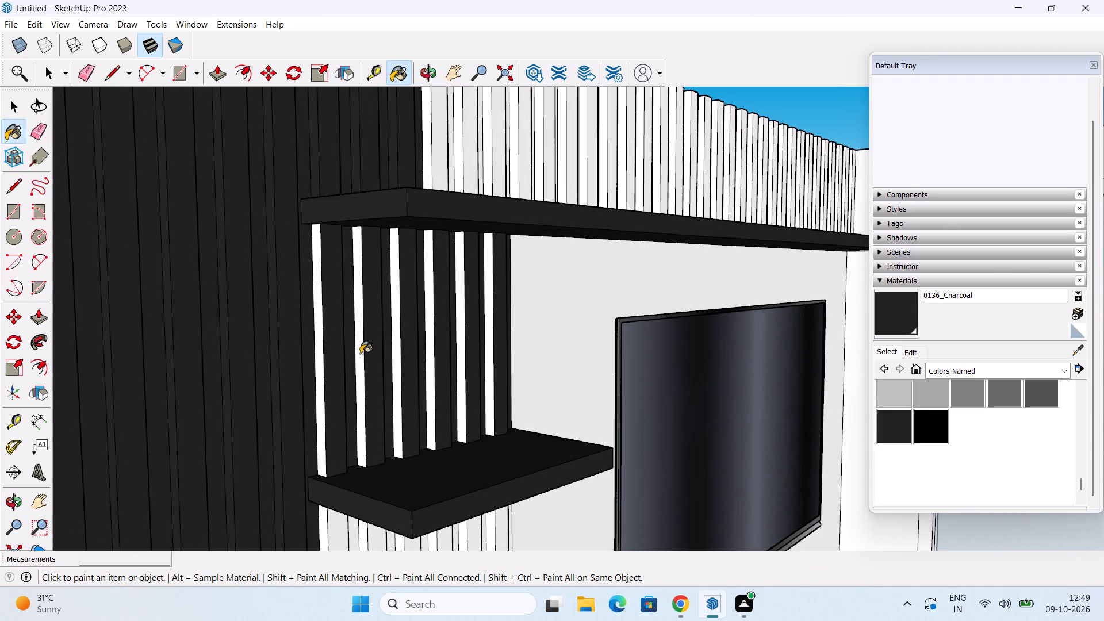
{"action": "left_click", "coordinate": [361, 350]}
{"action": "left_click_drag", "start_coordinate": [360, 348], "coordinate": [365, 348]}
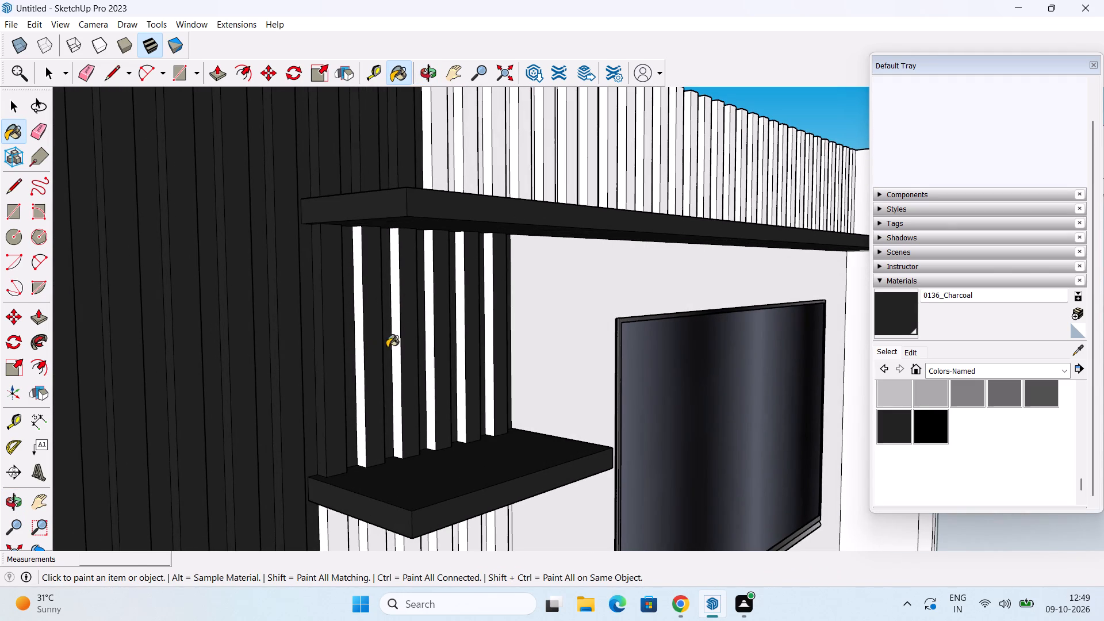
{"action": "left_click", "coordinate": [356, 318]}
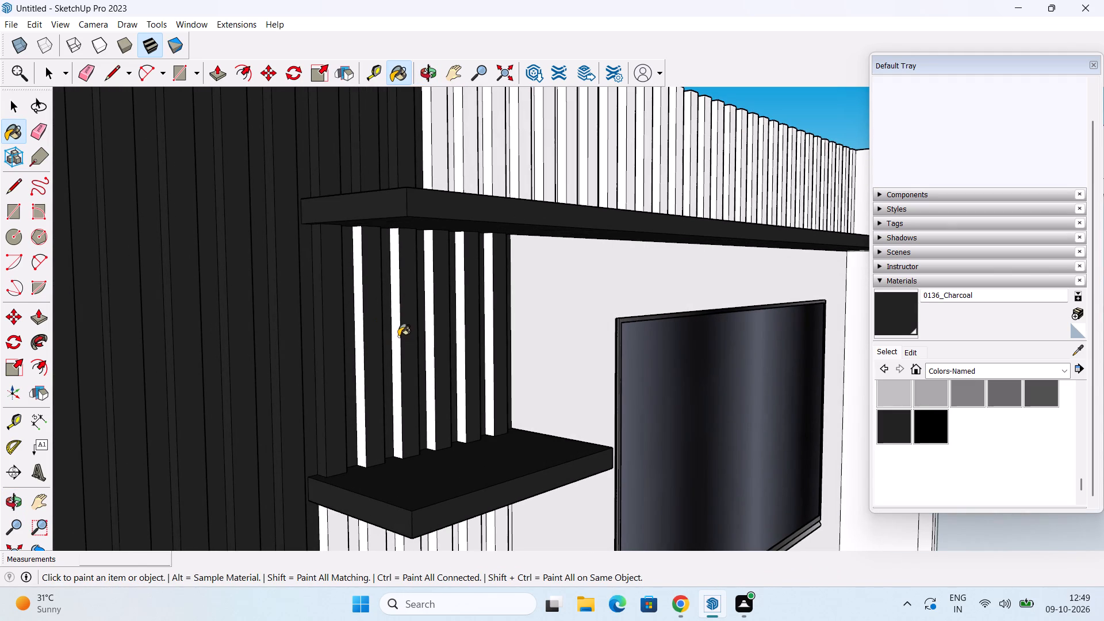
{"action": "left_click", "coordinate": [395, 330]}
{"action": "left_click", "coordinate": [429, 346]}
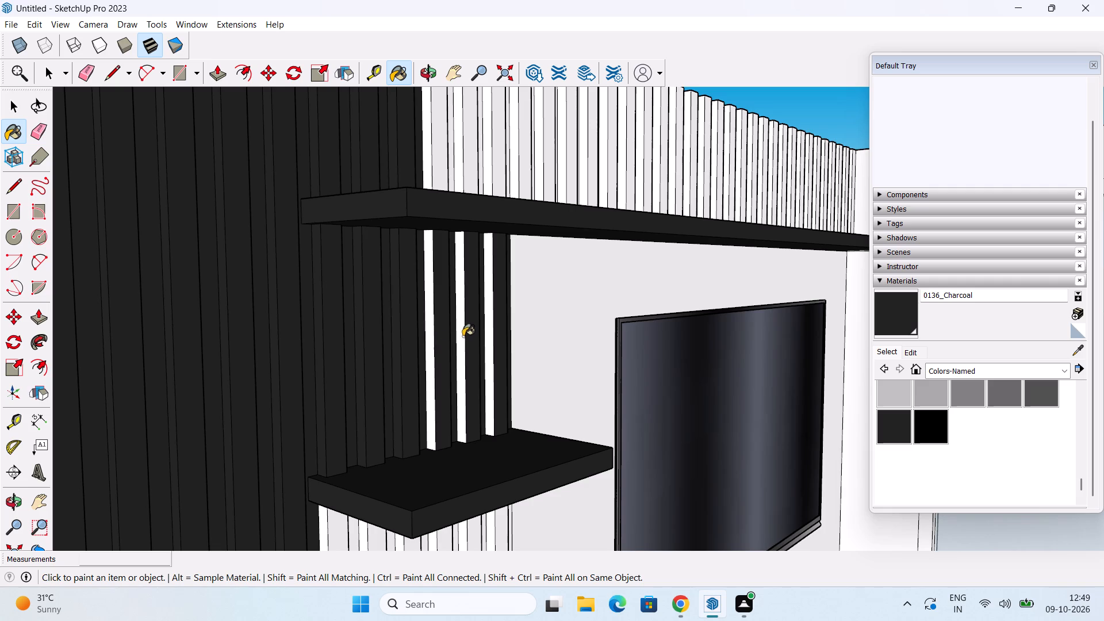
{"action": "left_click", "coordinate": [458, 336]}
{"action": "left_click", "coordinate": [488, 339]}
Paint the first white slats above the long shelf with 0136_Charcoal, starting beside the dark panel and covering the narrow faces between them.
{"action": "scroll", "coordinate": [473, 321], "scroll_direction": "down", "scroll_amount": 3}
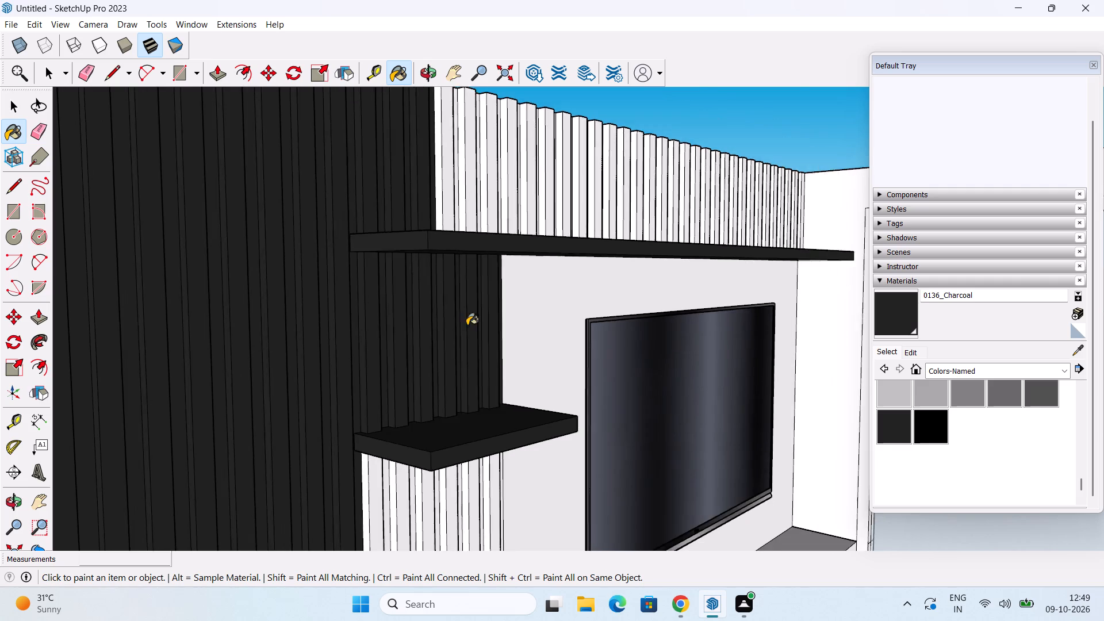
{"action": "scroll", "coordinate": [467, 325], "scroll_direction": "down", "scroll_amount": 5}
{"action": "middle_click_drag", "start_coordinate": [473, 364], "coordinate": [439, 456]}
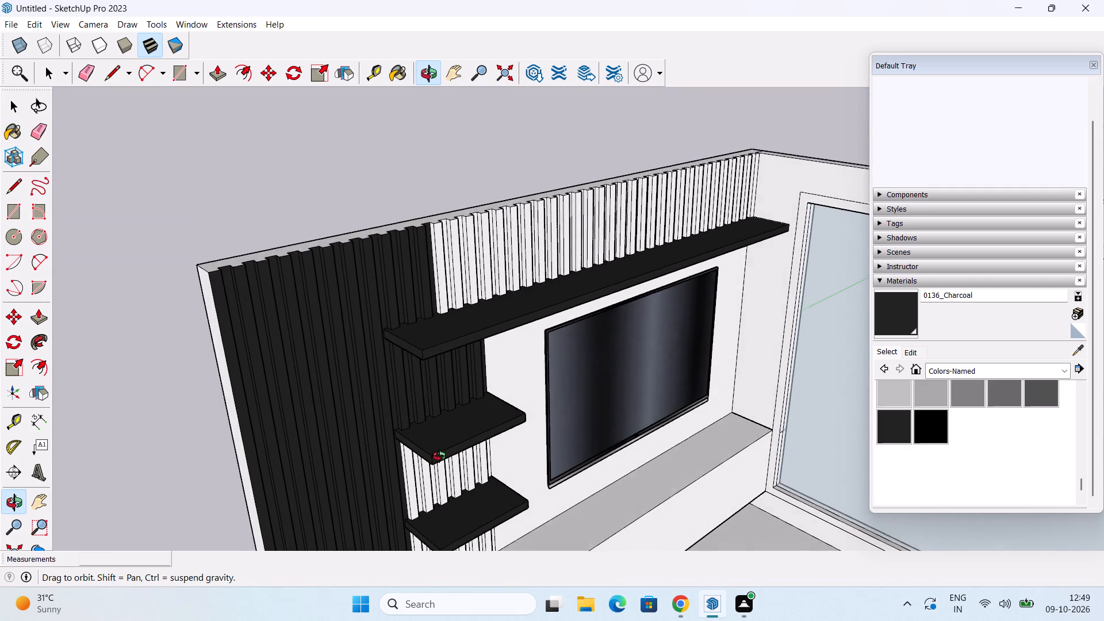
{"action": "middle_click_drag", "start_coordinate": [439, 456], "coordinate": [440, 453]}
{"action": "scroll", "coordinate": [757, 190], "scroll_direction": "up", "scroll_amount": 3}
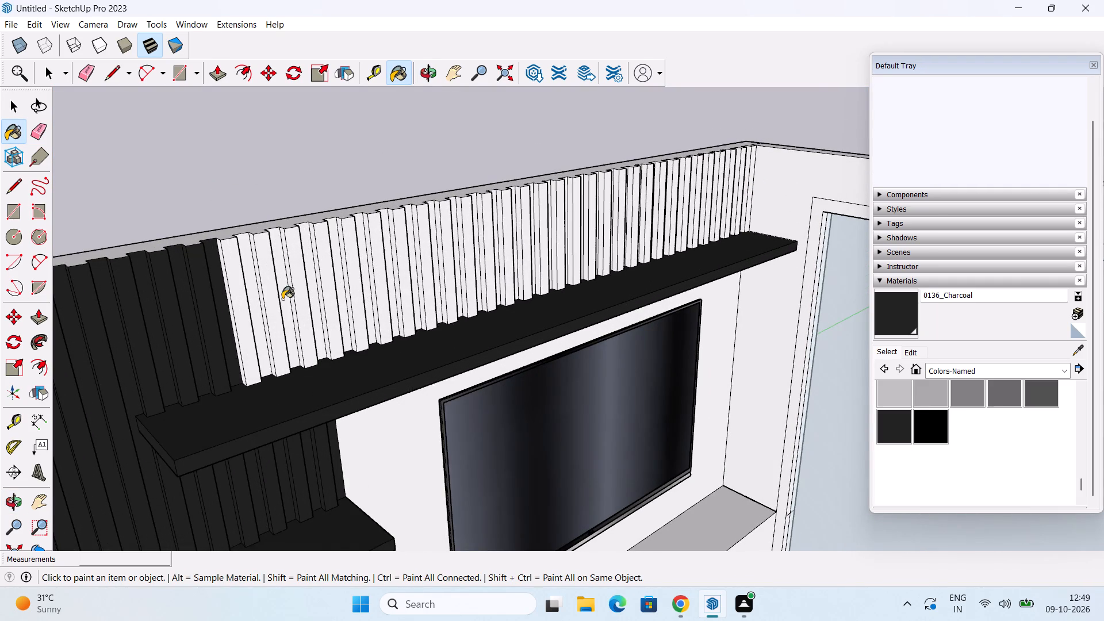
{"action": "scroll", "coordinate": [270, 306], "scroll_direction": "up", "scroll_amount": 2}
{"action": "left_click", "coordinate": [229, 301]}
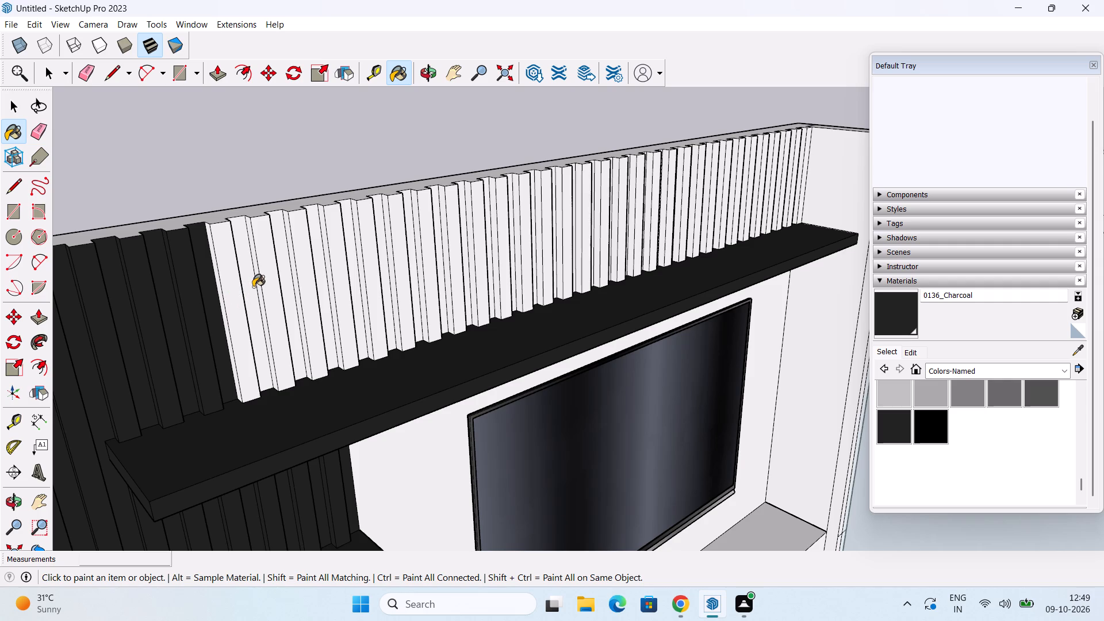
{"action": "left_click", "coordinate": [253, 287]}
{"action": "left_click", "coordinate": [274, 289]}
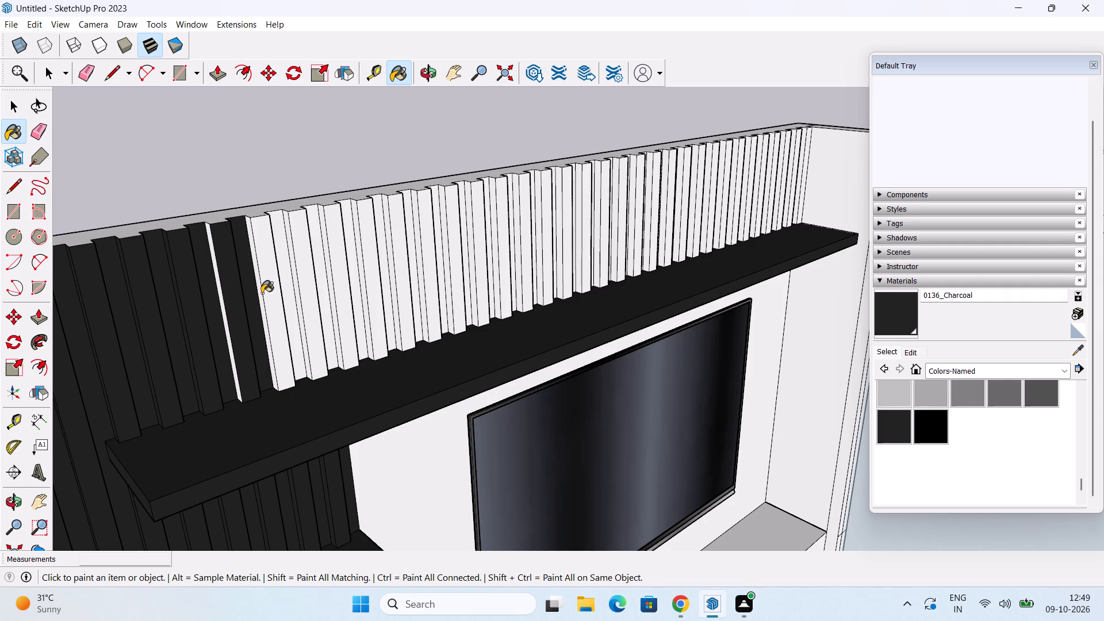
{"action": "left_click", "coordinate": [259, 300]}
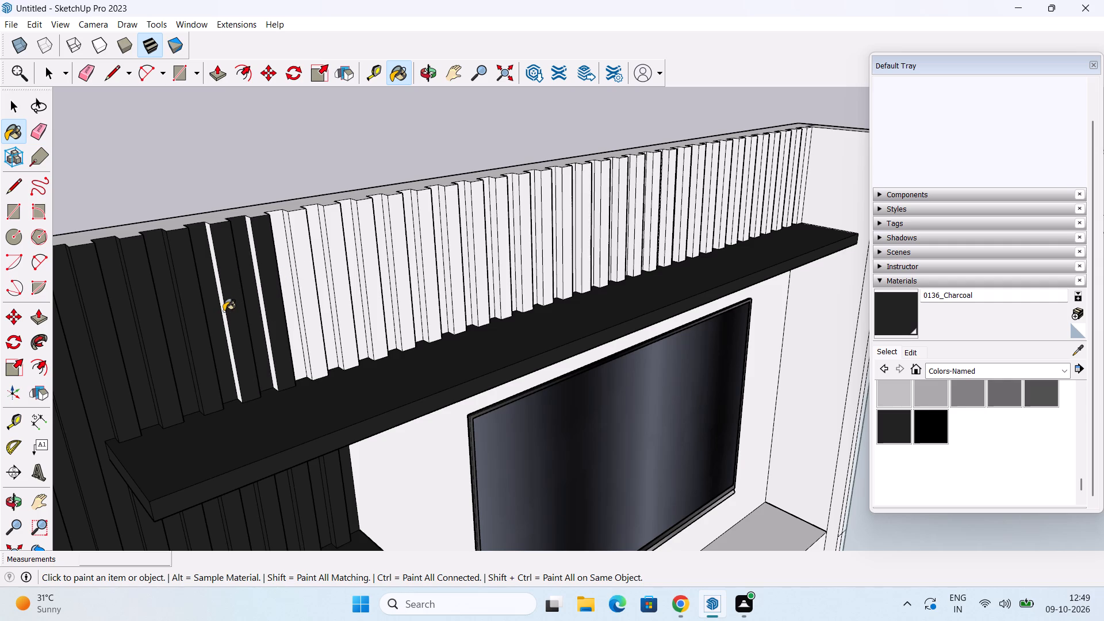
{"action": "left_click", "coordinate": [224, 311]}
{"action": "left_click", "coordinate": [285, 288]}
{"action": "left_click", "coordinate": [307, 293]}
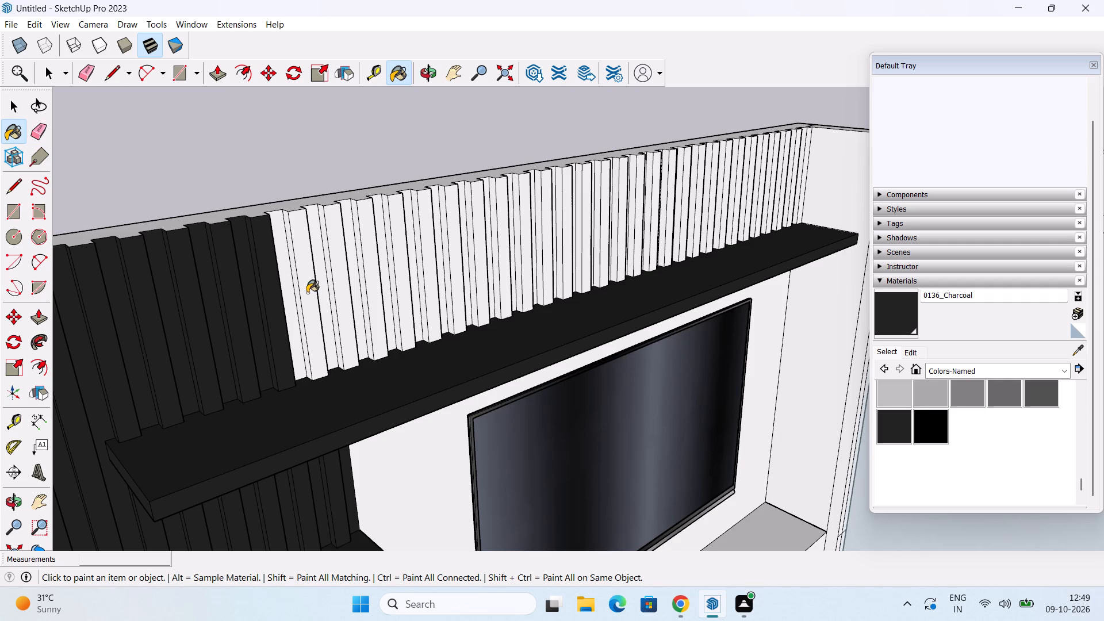
Continue 0136_Charcoal over the next few slats above the long shelf, filling the thin white strips left between the painted faces.
{"action": "left_click", "coordinate": [324, 286]}
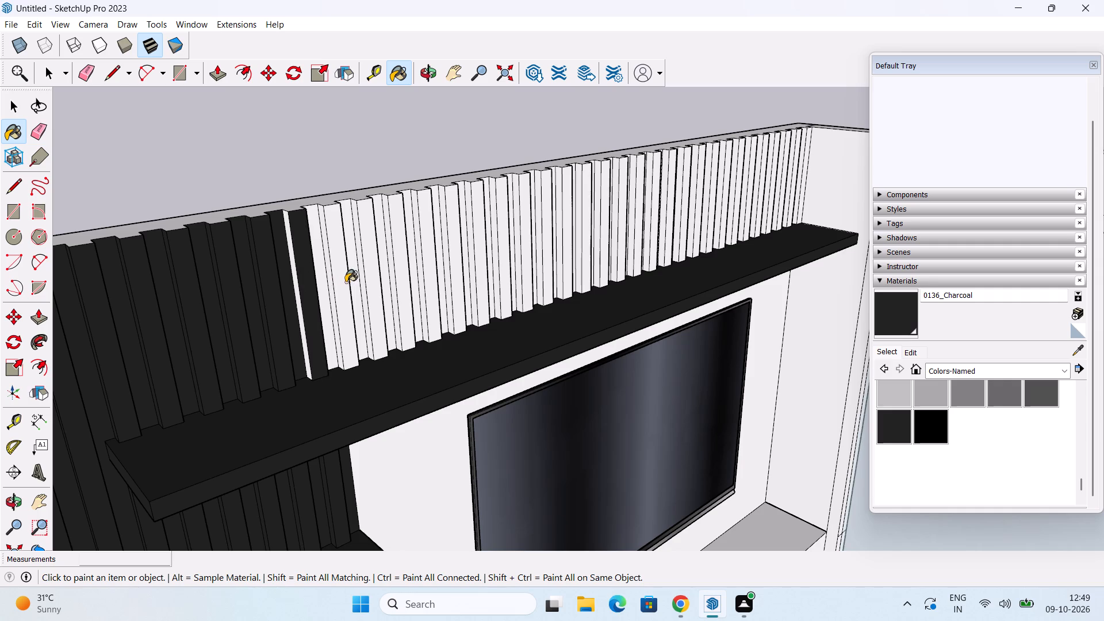
{"action": "left_click_drag", "start_coordinate": [340, 283], "coordinate": [352, 282]}
{"action": "left_click", "coordinate": [346, 280]}
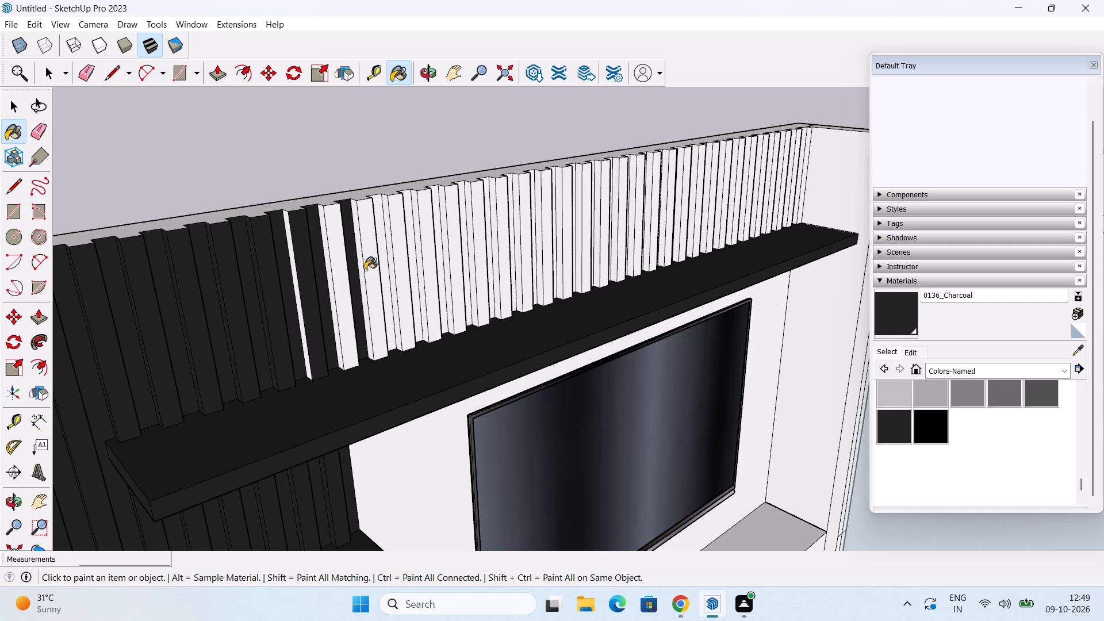
{"action": "left_click", "coordinate": [370, 271]}
{"action": "left_click", "coordinate": [295, 282]}
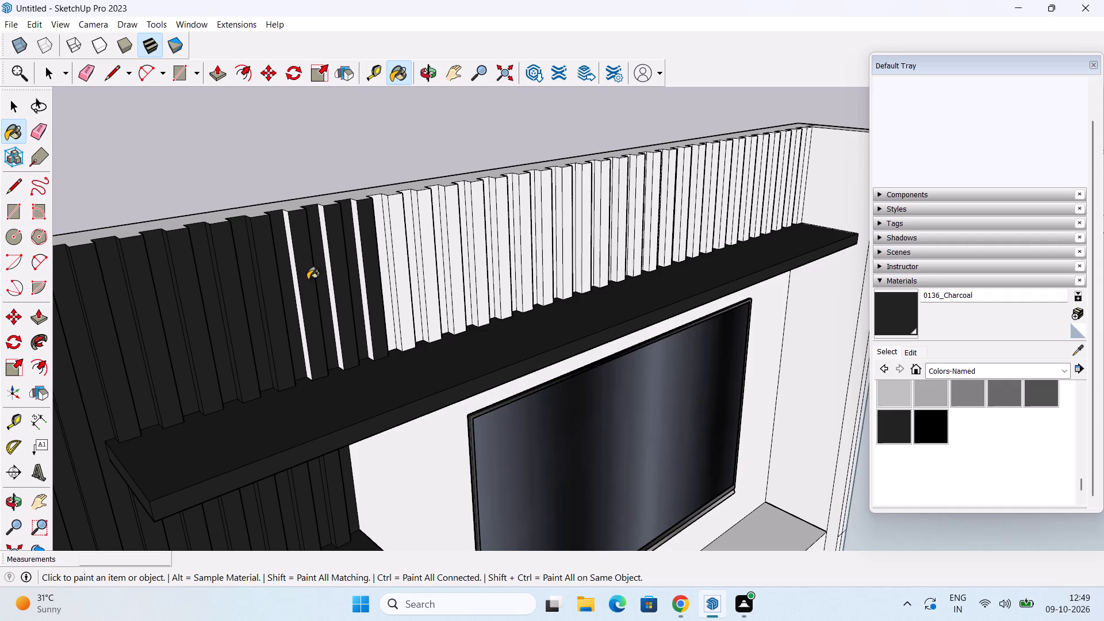
{"action": "left_click", "coordinate": [328, 280]}
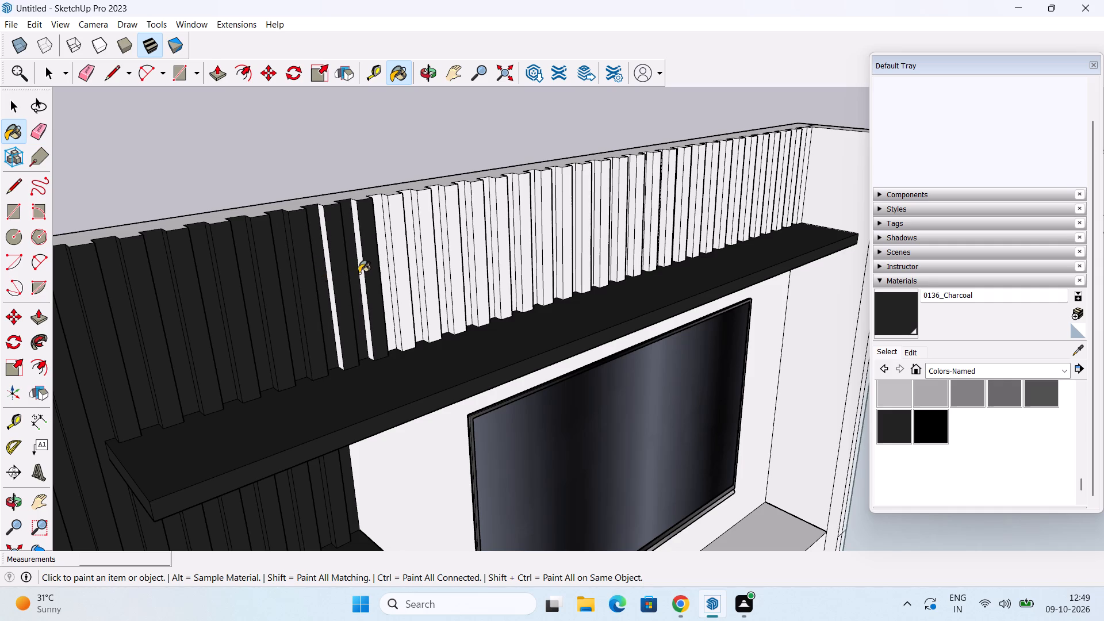
{"action": "left_click", "coordinate": [359, 273]}
{"action": "left_click", "coordinate": [362, 278]}
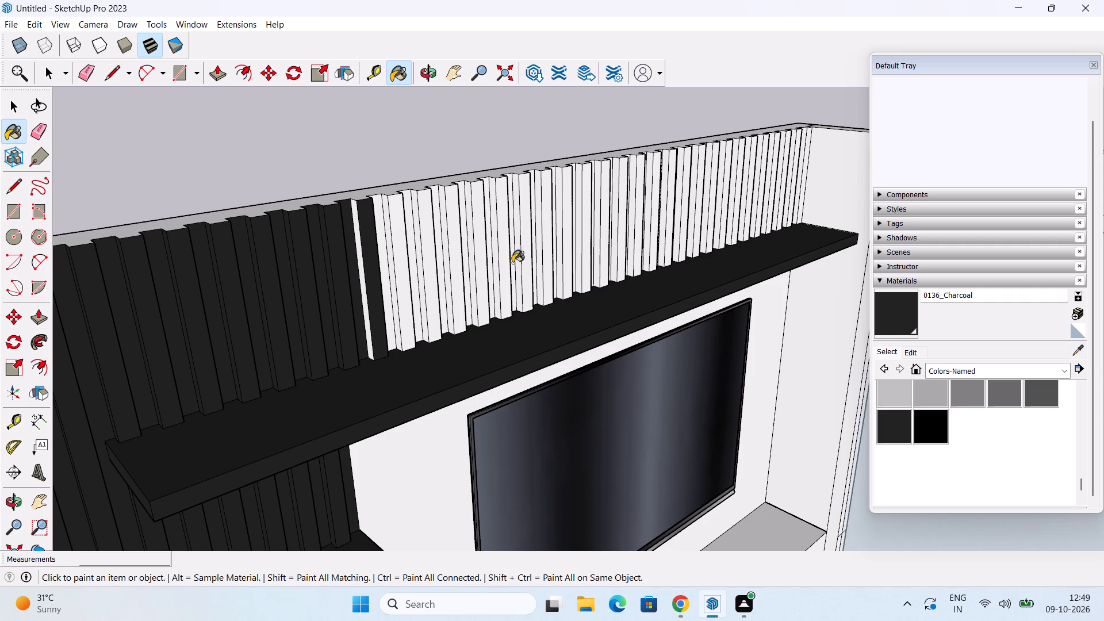
Paint the next group of white slats above the long shelf with 0136_Charcoal, working away from the dark panel.
{"action": "scroll", "coordinate": [815, 169], "scroll_direction": "up", "scroll_amount": 3}
{"action": "scroll", "coordinate": [532, 246], "scroll_direction": "down", "scroll_amount": 2}
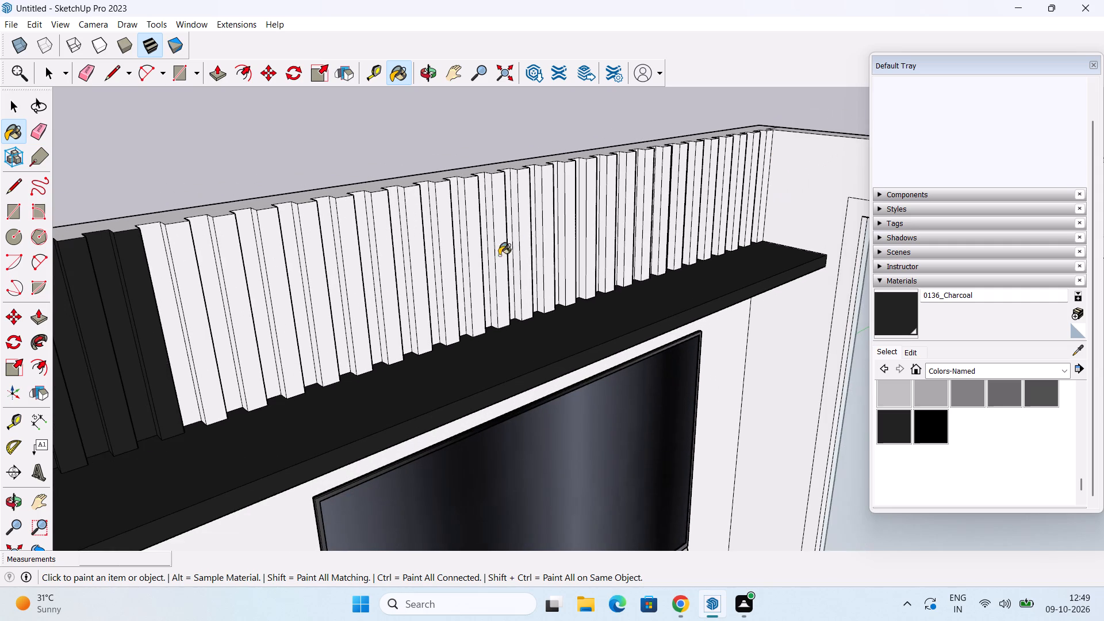
{"action": "left_click", "coordinate": [169, 296]}
{"action": "left_click", "coordinate": [188, 293]}
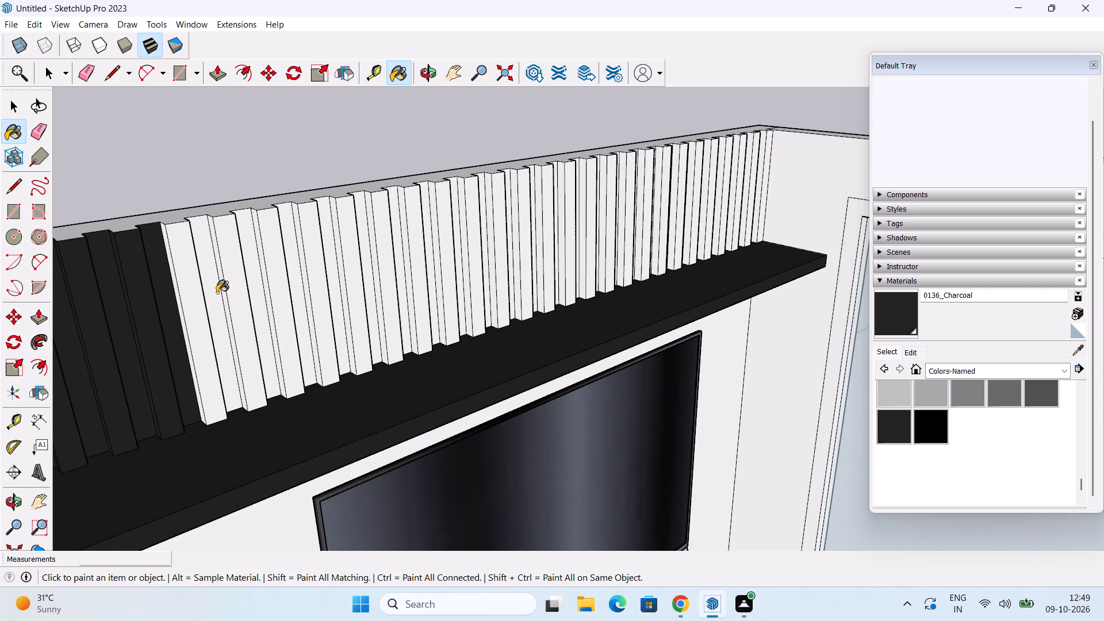
{"action": "left_click_drag", "start_coordinate": [217, 292], "coordinate": [269, 299]}
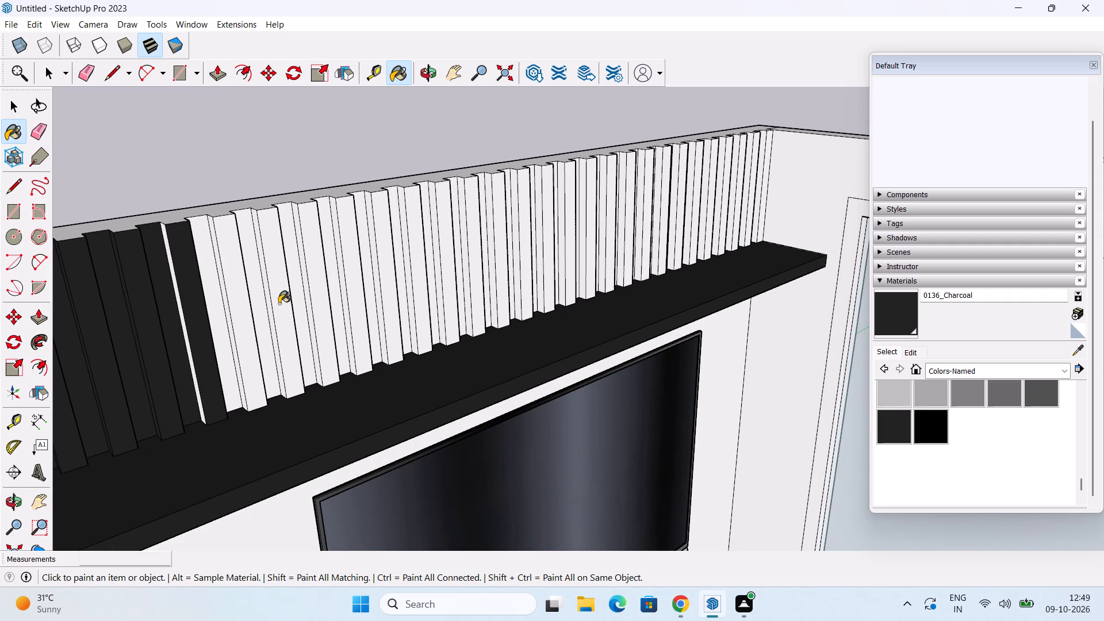
{"action": "left_click_drag", "start_coordinate": [208, 277], "coordinate": [214, 273]}
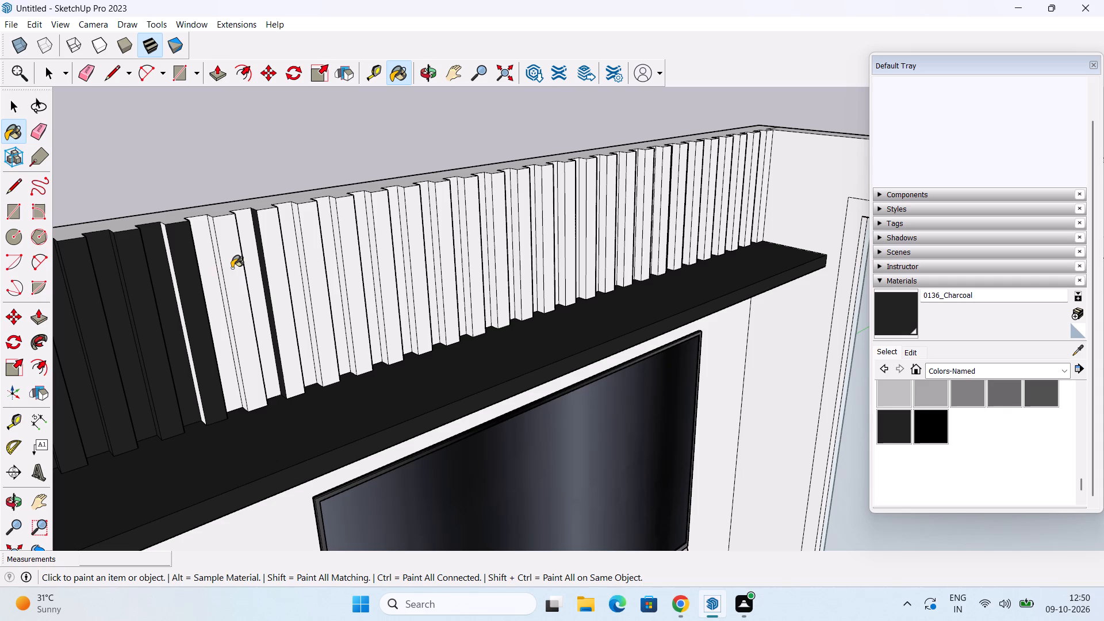
{"action": "left_click_drag", "start_coordinate": [232, 270], "coordinate": [241, 271]}
{"action": "left_click_drag", "start_coordinate": [253, 272], "coordinate": [265, 271]}
{"action": "left_click", "coordinate": [277, 269]}
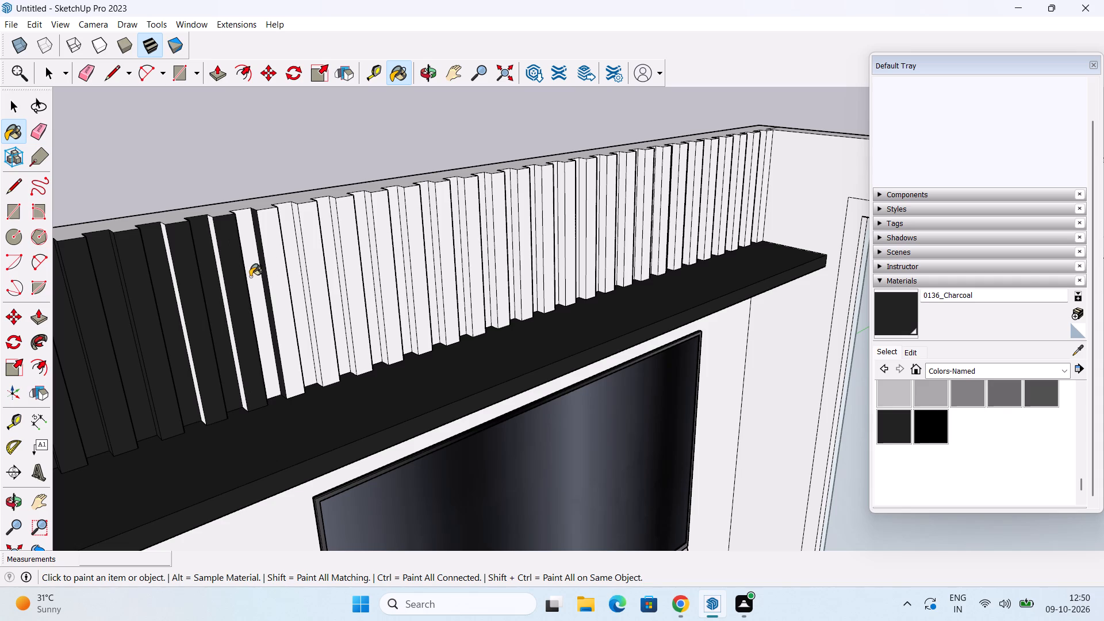
{"action": "left_click_drag", "start_coordinate": [253, 277], "coordinate": [264, 277]}
{"action": "left_click", "coordinate": [242, 214]}
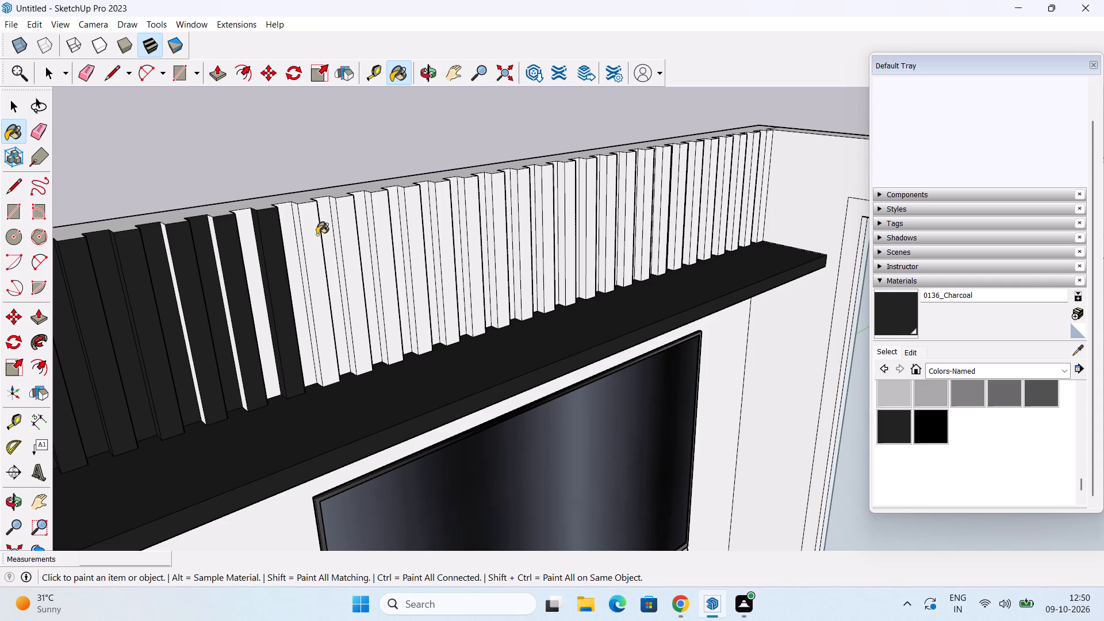
Extend 0136_Charcoal along the wider faces and recesses of the following white slats above the long shelf, toward the middle of the row.
{"action": "left_click", "coordinate": [294, 239]}
{"action": "left_click", "coordinate": [312, 239]}
{"action": "left_click", "coordinate": [329, 235]}
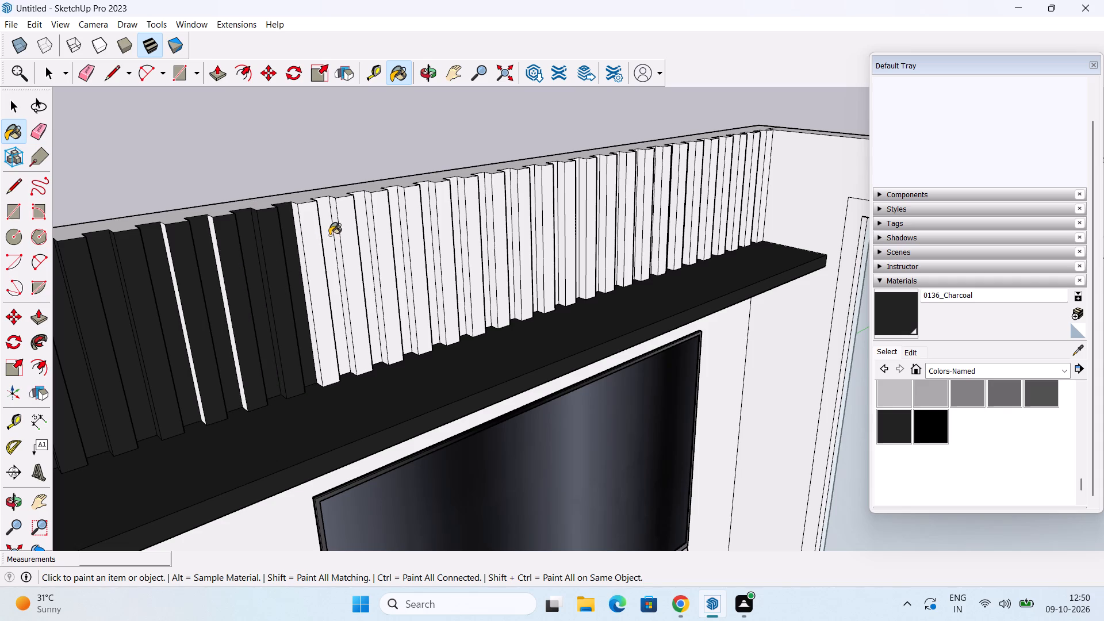
{"action": "left_click", "coordinate": [354, 238]}
{"action": "left_click", "coordinate": [363, 220]}
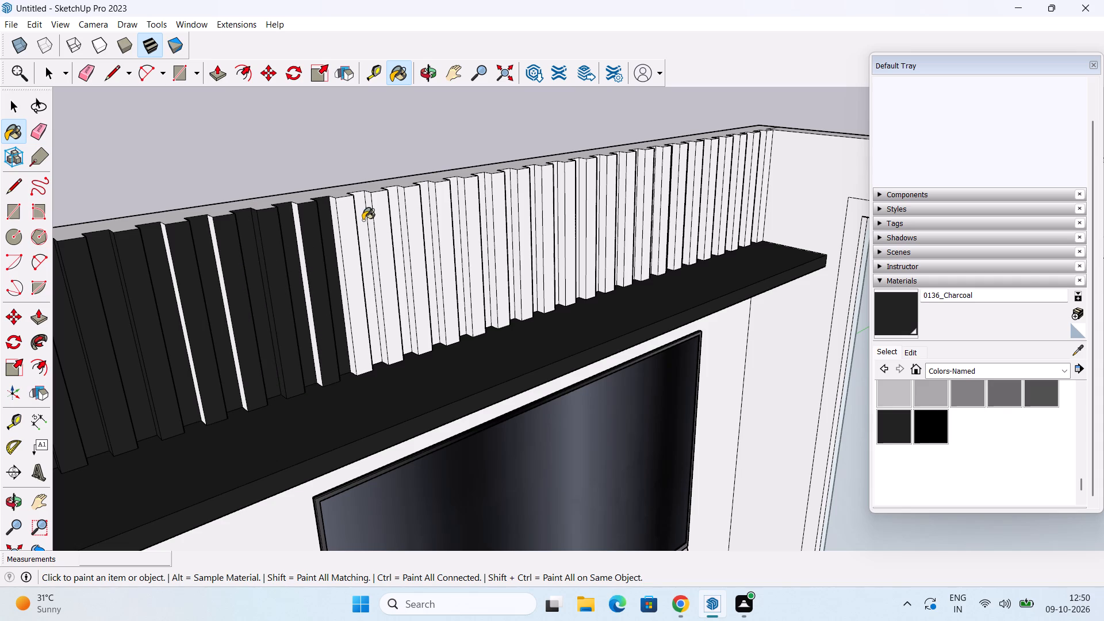
{"action": "left_click", "coordinate": [384, 235]}
{"action": "left_click", "coordinate": [394, 207]}
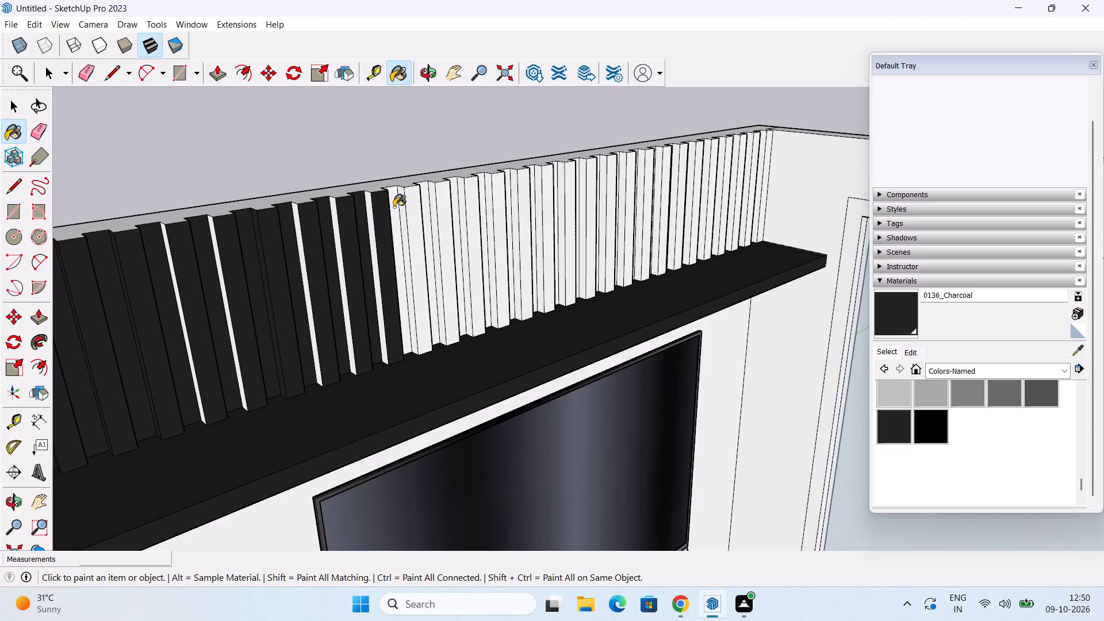
{"action": "left_click", "coordinate": [416, 221]}
{"action": "left_click", "coordinate": [428, 193]}
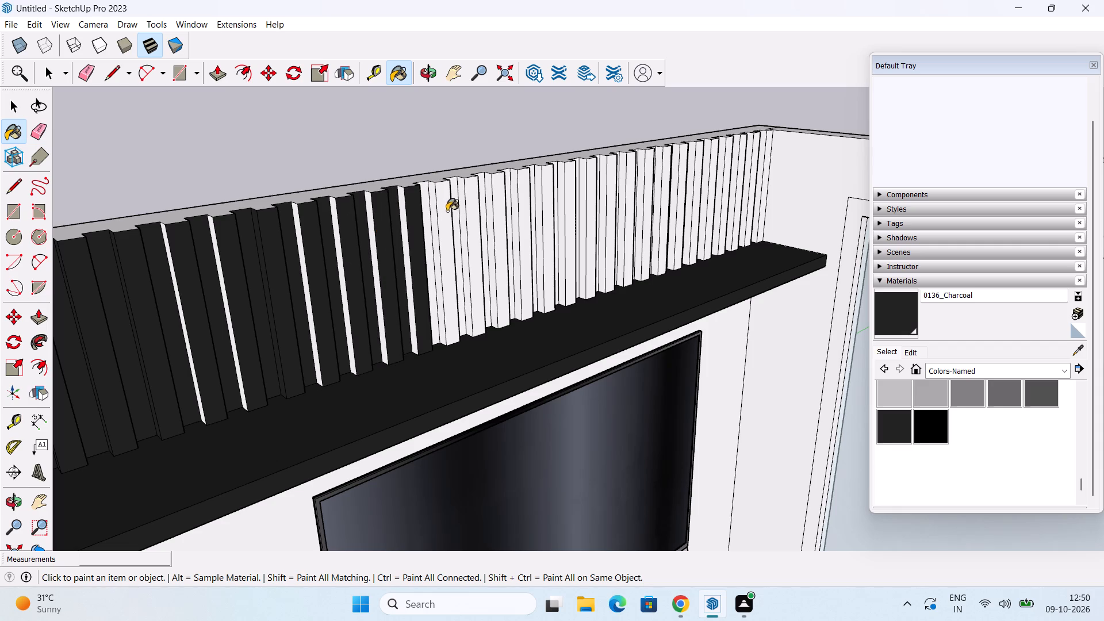
{"action": "left_click_drag", "start_coordinate": [446, 204], "coordinate": [436, 208]}
{"action": "left_click", "coordinate": [443, 212]}
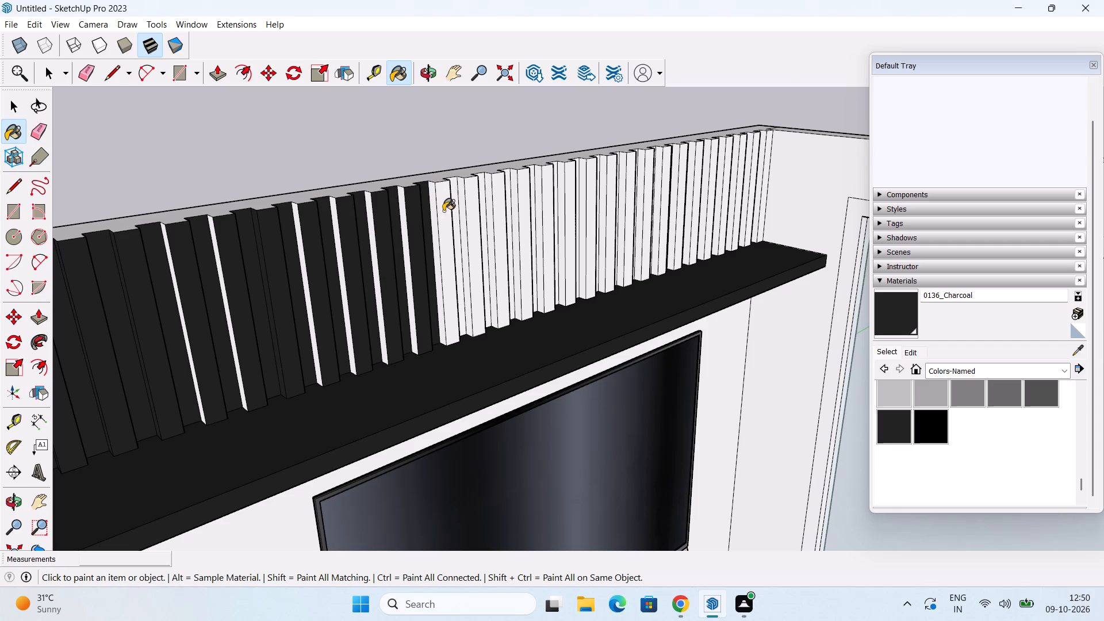
{"action": "left_click", "coordinate": [454, 193]}
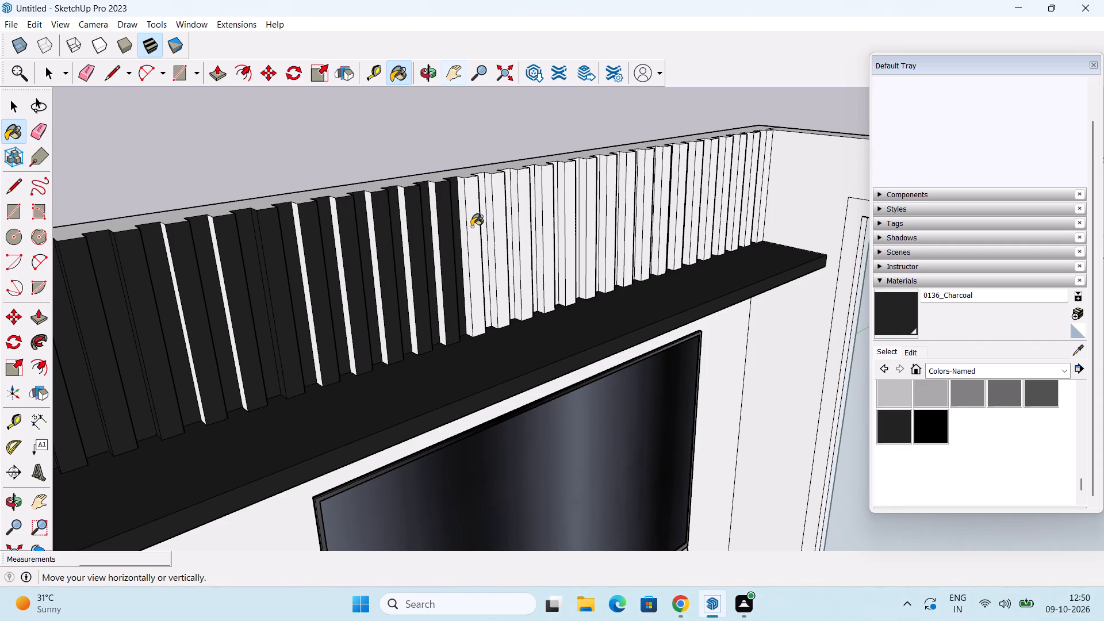
Paint further slat faces around the middle of the row above the long shelf with 0136_Charcoal, continuing toward the window wall.
{"action": "left_click", "coordinate": [471, 227]}
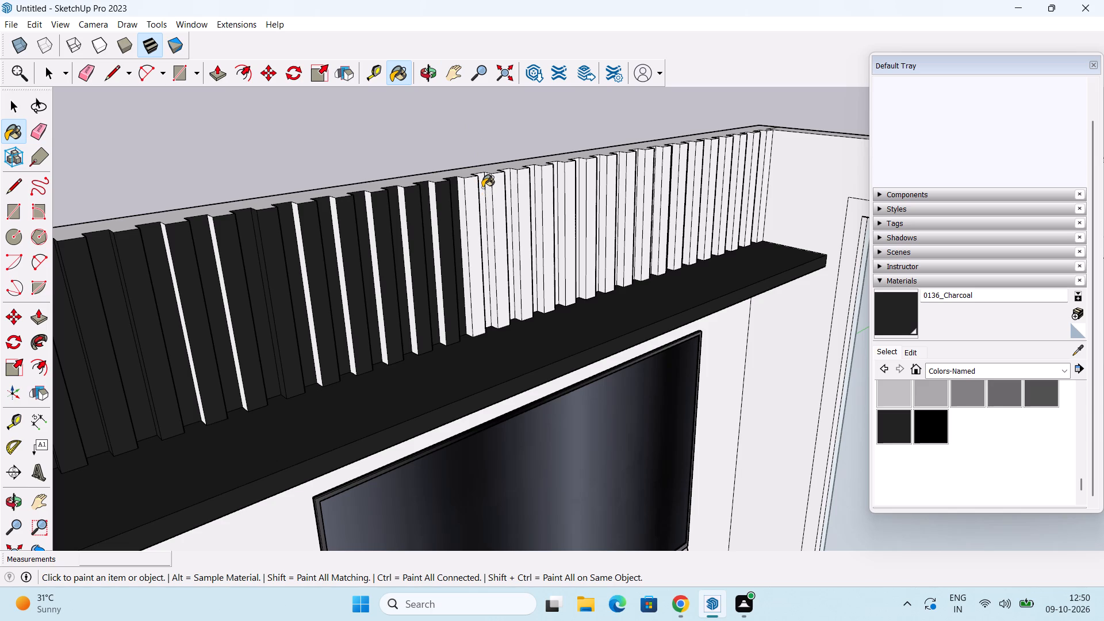
{"action": "left_click_drag", "start_coordinate": [482, 187], "coordinate": [488, 189]}
{"action": "left_click", "coordinate": [495, 195]}
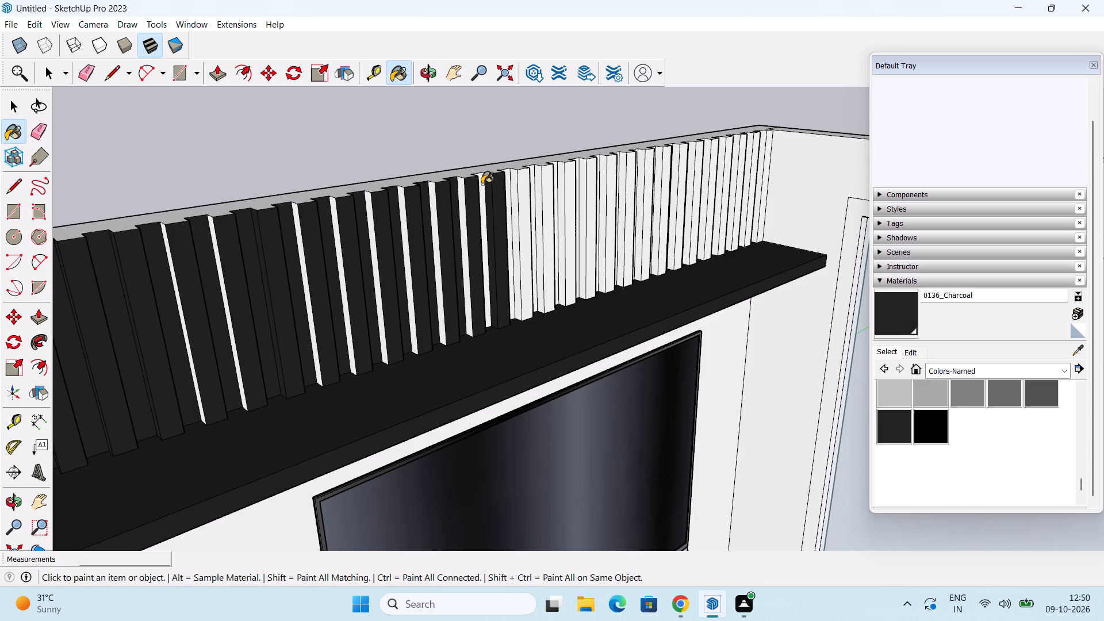
{"action": "left_click", "coordinate": [482, 179]}
{"action": "left_click", "coordinate": [508, 179]}
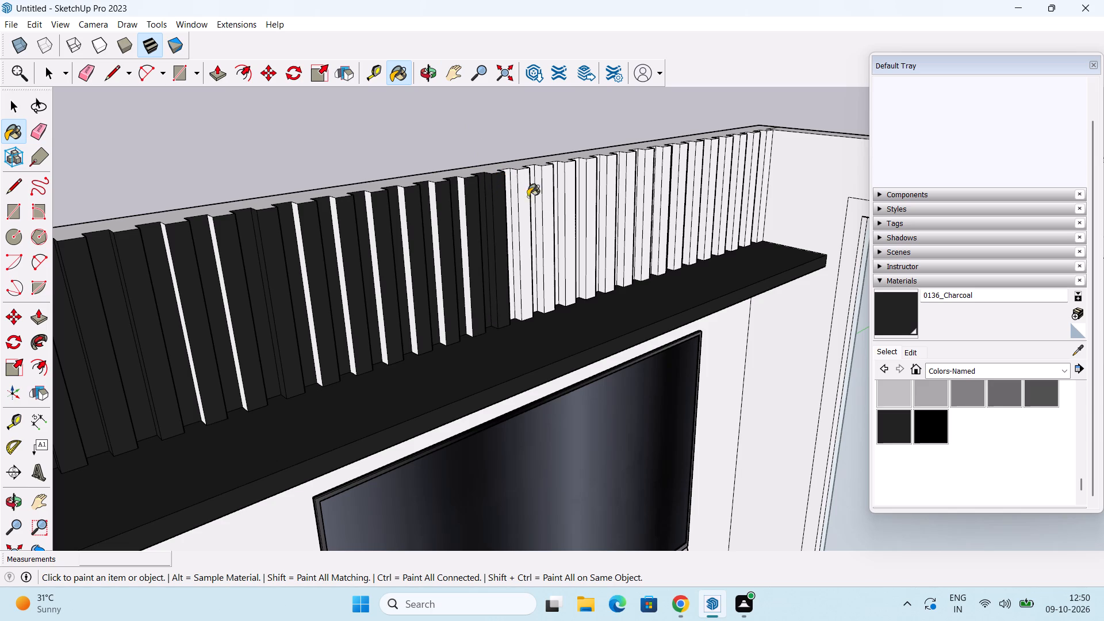
{"action": "left_click", "coordinate": [525, 200]}
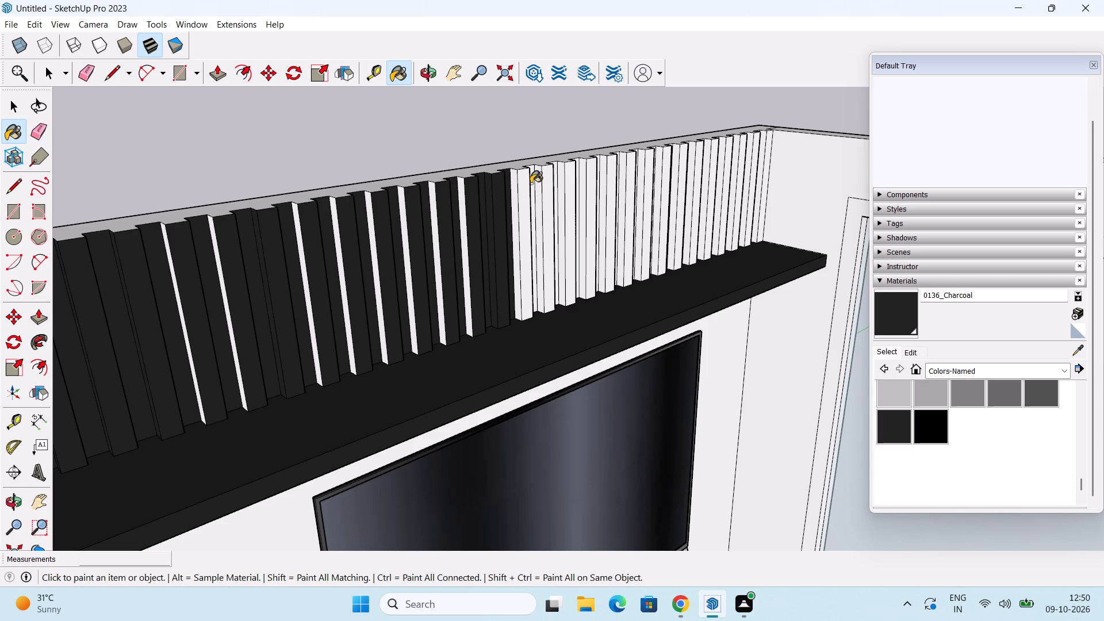
{"action": "left_click", "coordinate": [531, 178]}
{"action": "left_click", "coordinate": [547, 200]}
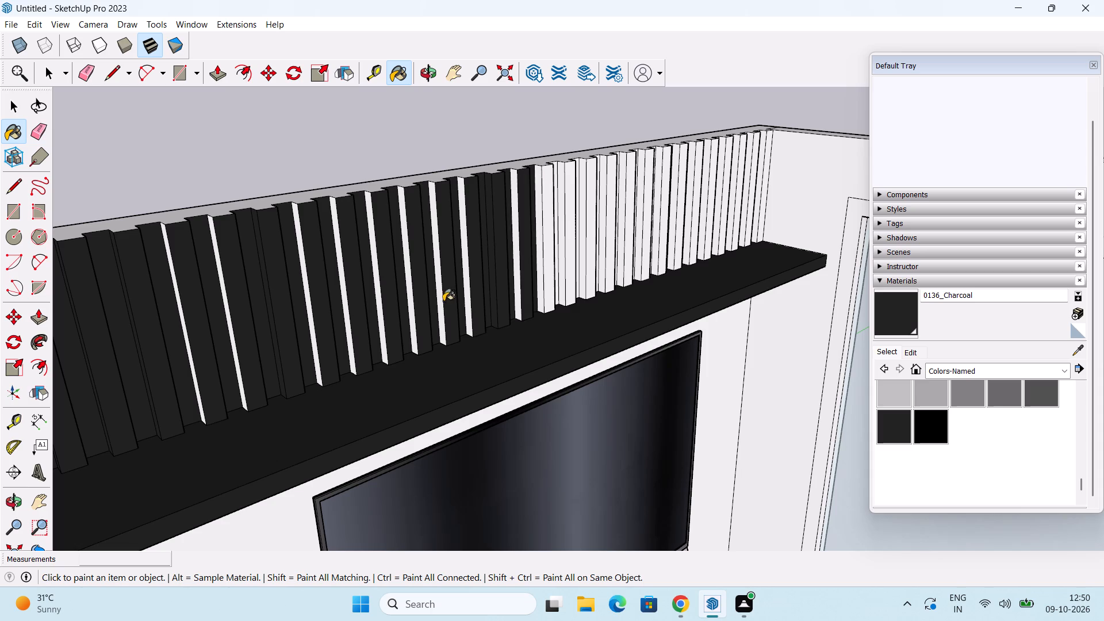
Fill the white strips left between the dark slats above the long shelf with 0136_Charcoal, working toward the window wall.
{"action": "middle_click_drag", "start_coordinate": [443, 300], "coordinate": [526, 283]}
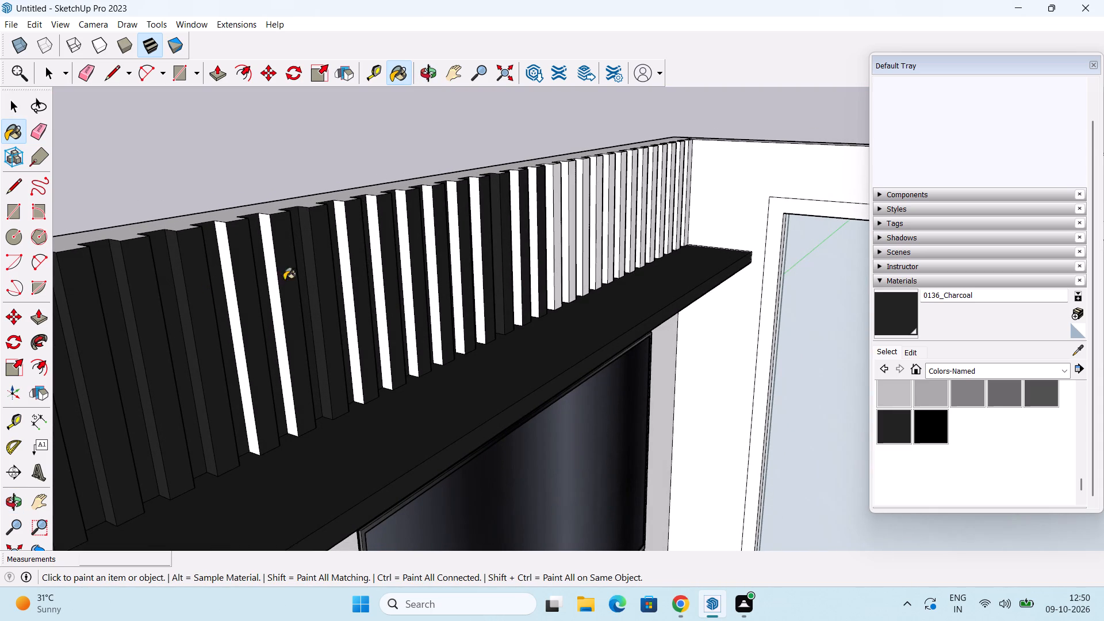
{"action": "left_click", "coordinate": [224, 288]}
{"action": "left_click", "coordinate": [230, 300]}
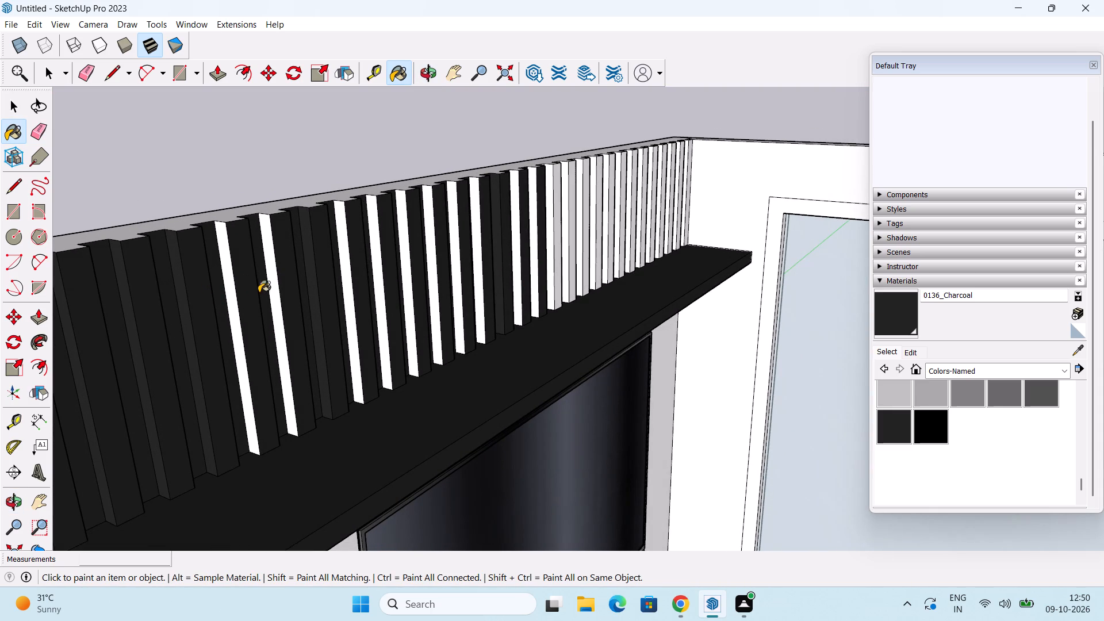
{"action": "left_click", "coordinate": [272, 289]}
{"action": "left_click", "coordinate": [344, 288]}
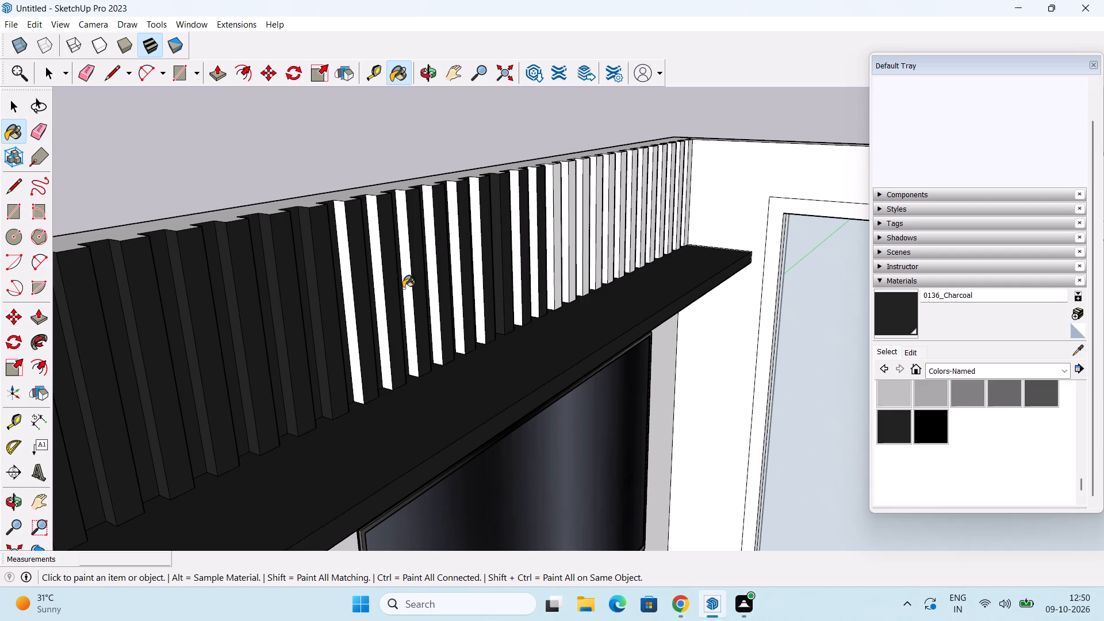
{"action": "left_click_drag", "start_coordinate": [378, 290], "coordinate": [391, 290]}
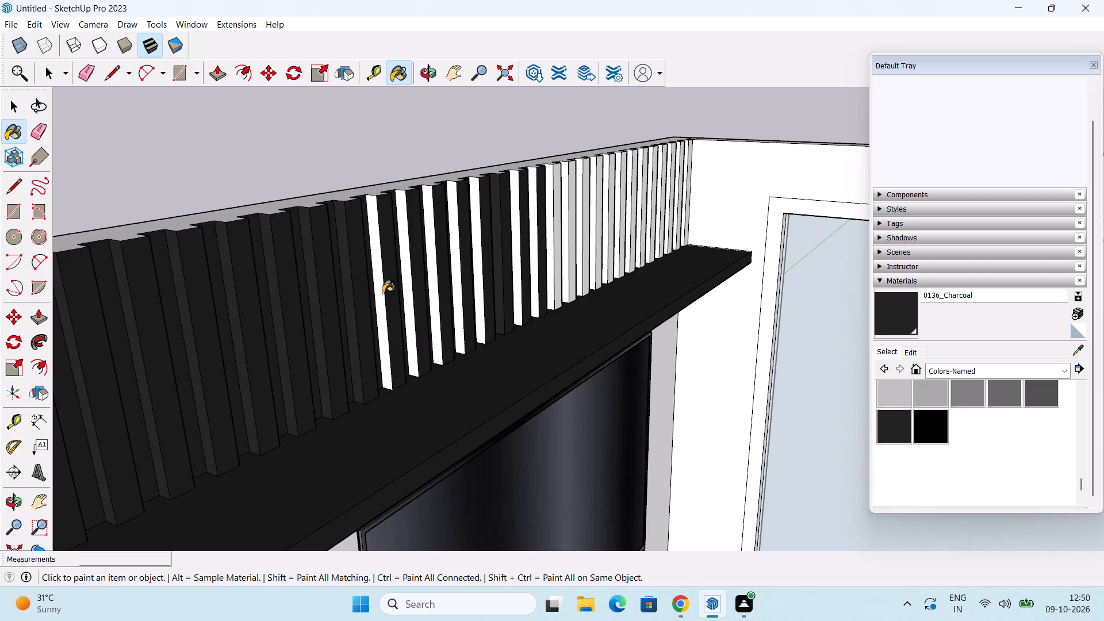
{"action": "left_click", "coordinate": [379, 295]}
{"action": "left_click", "coordinate": [408, 290]}
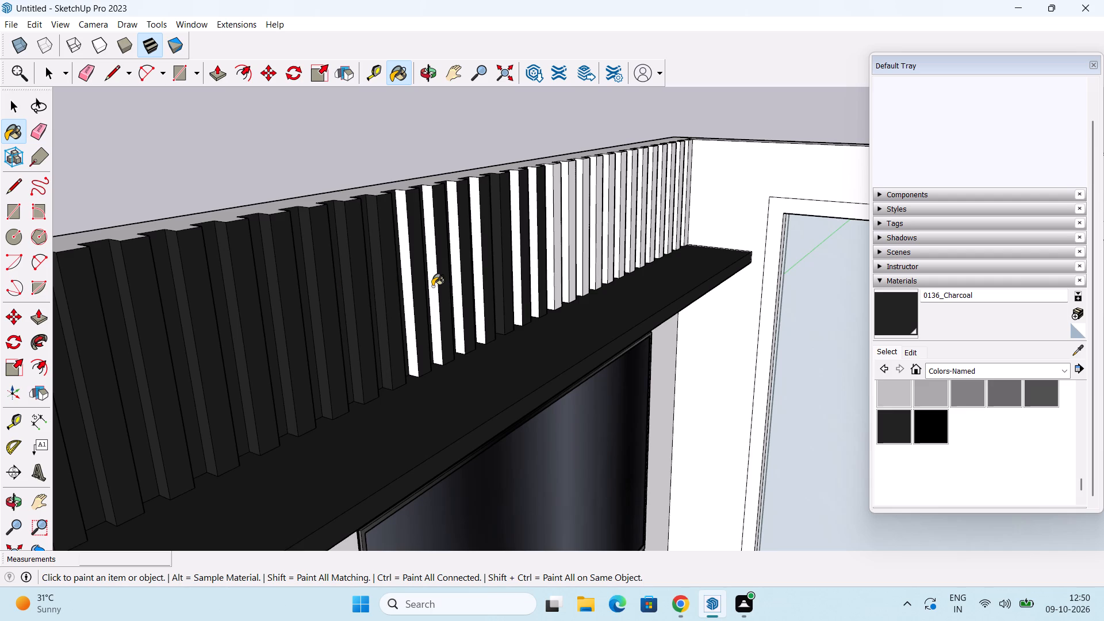
{"action": "left_click", "coordinate": [432, 286]}
{"action": "left_click", "coordinate": [451, 279]}
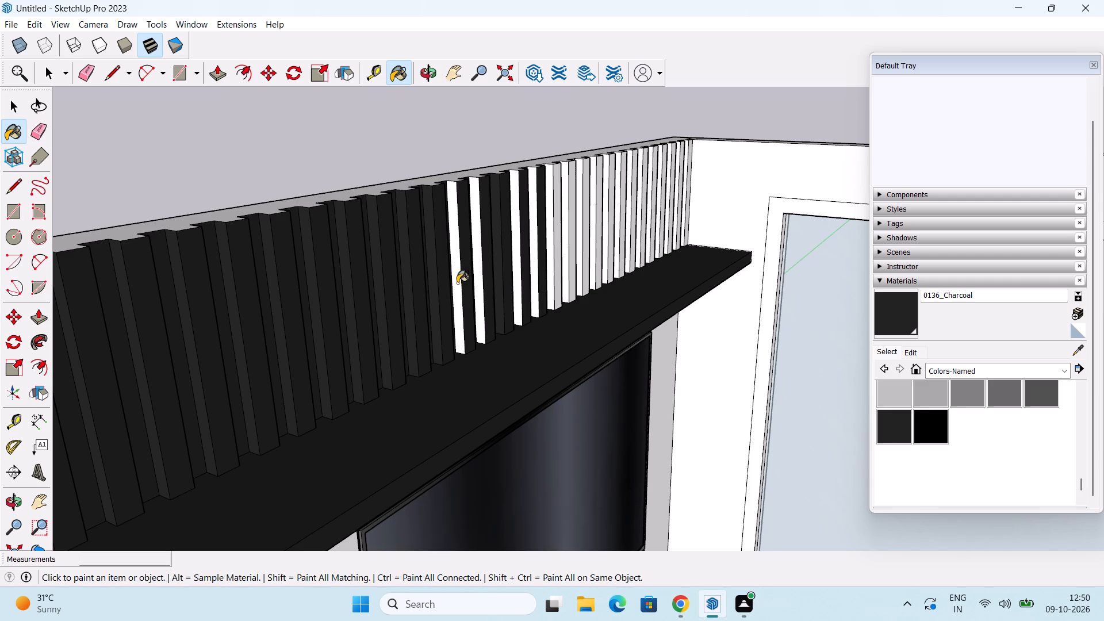
Paint the last white strips within the dark section, up to the first fully unpainted slat, with 0136_Charcoal.
{"action": "left_click_drag", "start_coordinate": [457, 283], "coordinate": [466, 283]}
{"action": "left_click", "coordinate": [480, 281]}
{"action": "left_click", "coordinate": [457, 300]}
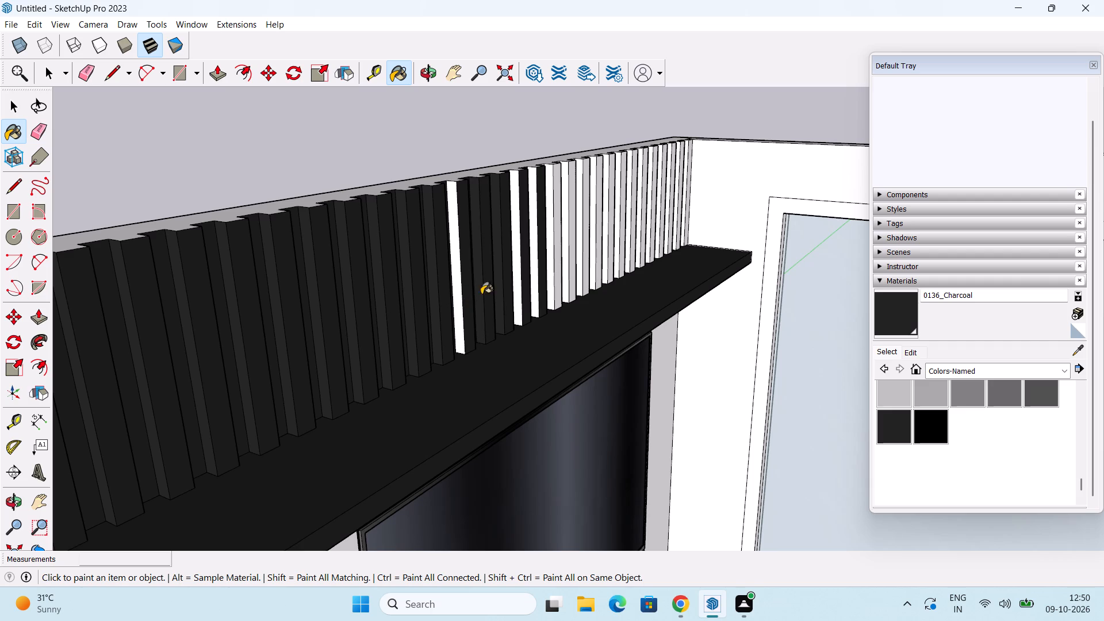
{"action": "scroll", "coordinate": [699, 227], "scroll_direction": "up", "scroll_amount": 4}
{"action": "middle_click_drag", "start_coordinate": [679, 227], "coordinate": [613, 236]}
{"action": "left_click", "coordinate": [288, 310]}
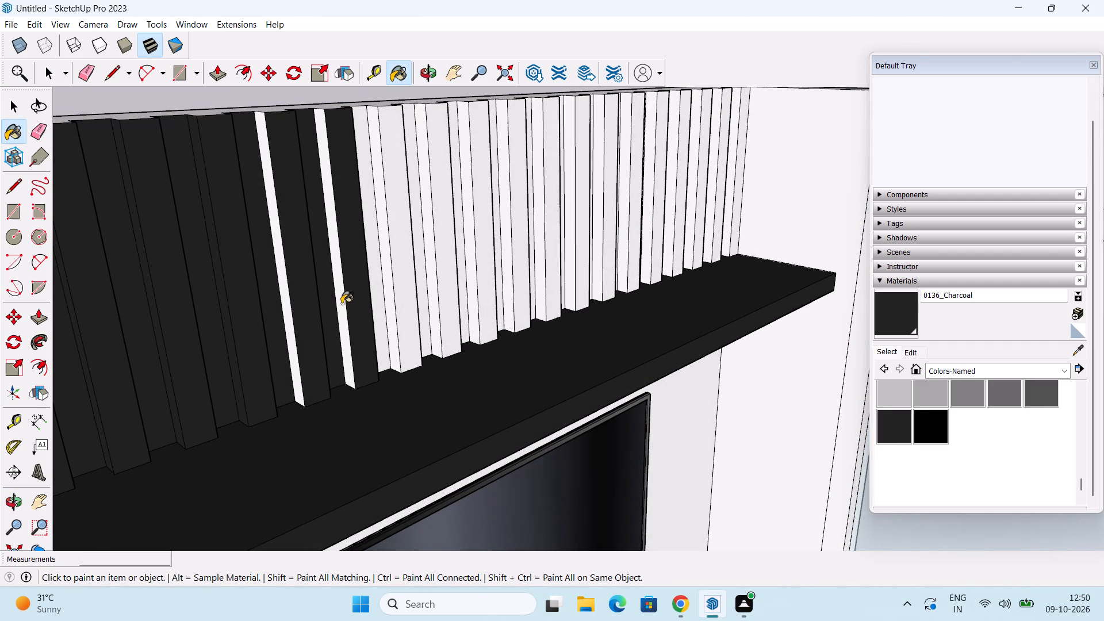
{"action": "left_click", "coordinate": [342, 303]}
Paint the first two fully white slats beyond the dark section, with their adjoining faces, in 0136_Charcoal.
{"action": "left_click", "coordinate": [381, 293]}
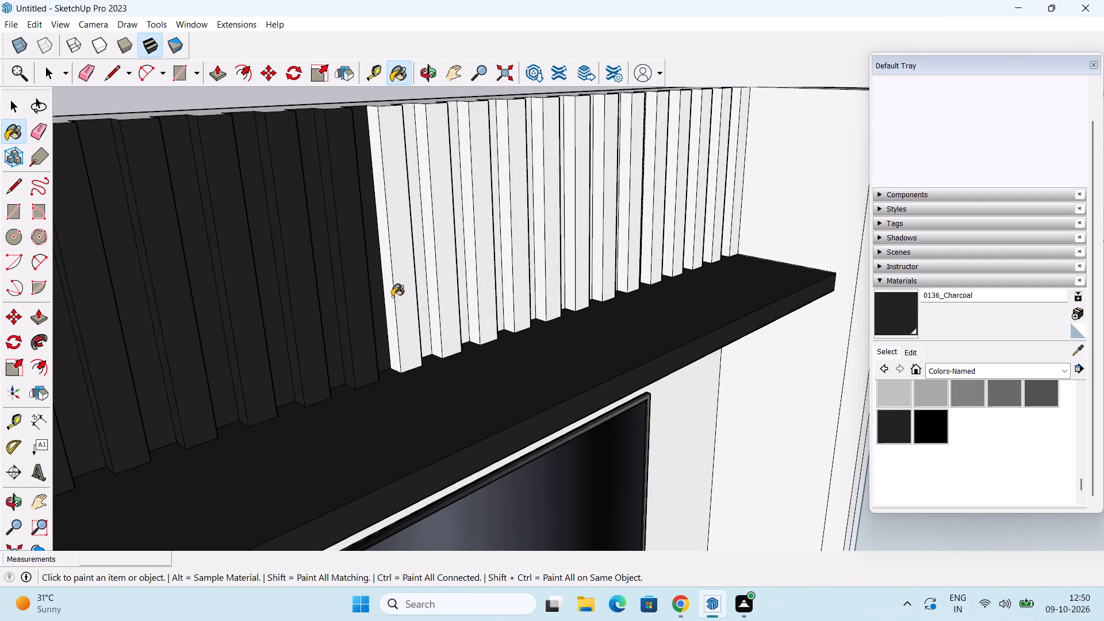
{"action": "left_click", "coordinate": [391, 292]}
{"action": "left_click", "coordinate": [405, 291]}
{"action": "left_click", "coordinate": [425, 282]}
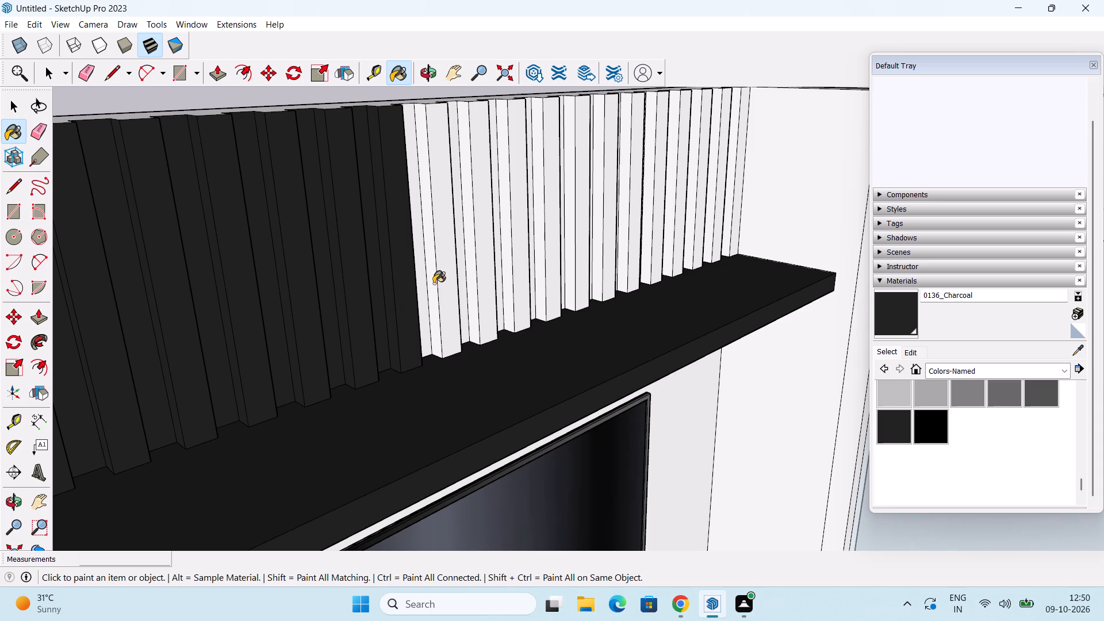
{"action": "left_click", "coordinate": [433, 283]}
{"action": "left_click", "coordinate": [443, 286]}
{"action": "left_click", "coordinate": [461, 286]}
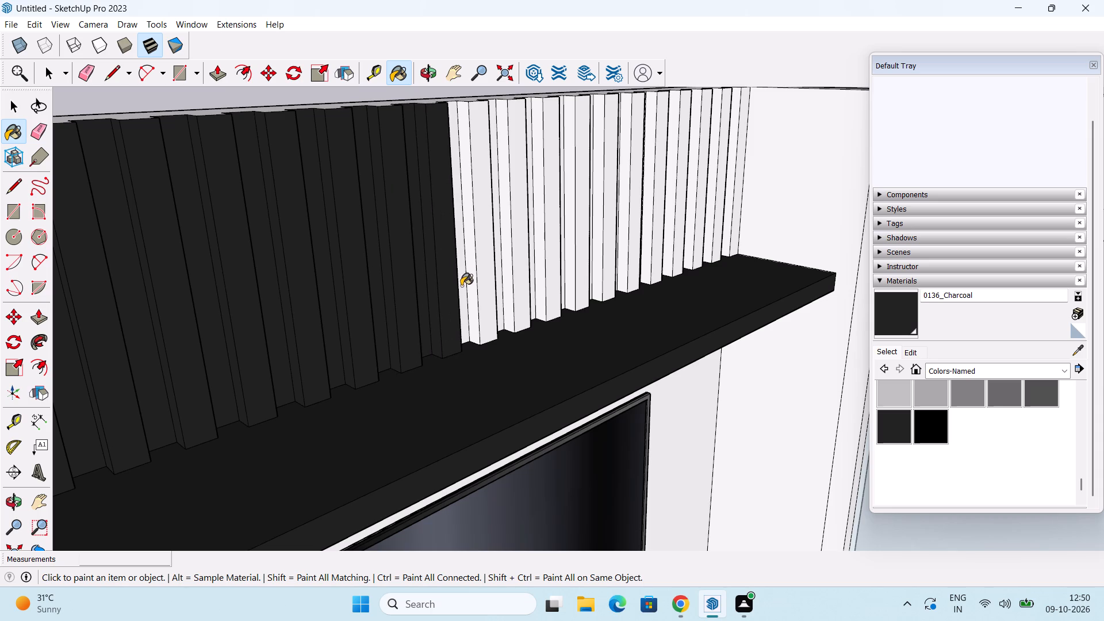
Extend 0136_Charcoal over the faces and recesses of the next few white slats above the long shelf, toward the window wall.
{"action": "left_click", "coordinate": [473, 274]}
{"action": "left_click", "coordinate": [488, 274]}
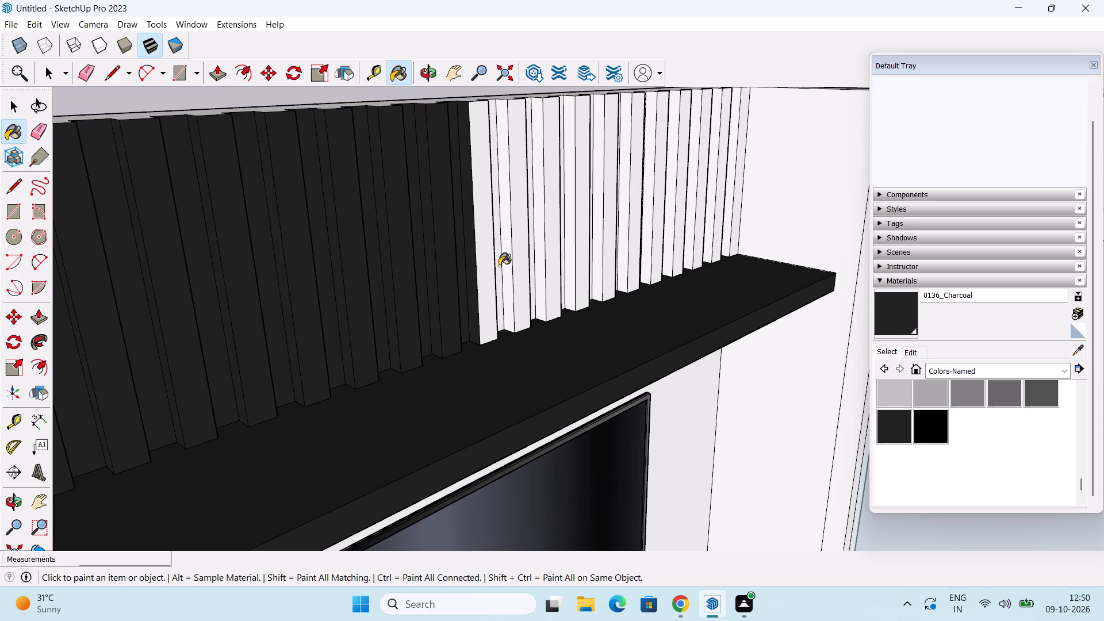
{"action": "left_click", "coordinate": [499, 266]}
{"action": "left_click", "coordinate": [503, 270]}
{"action": "left_click", "coordinate": [523, 273]}
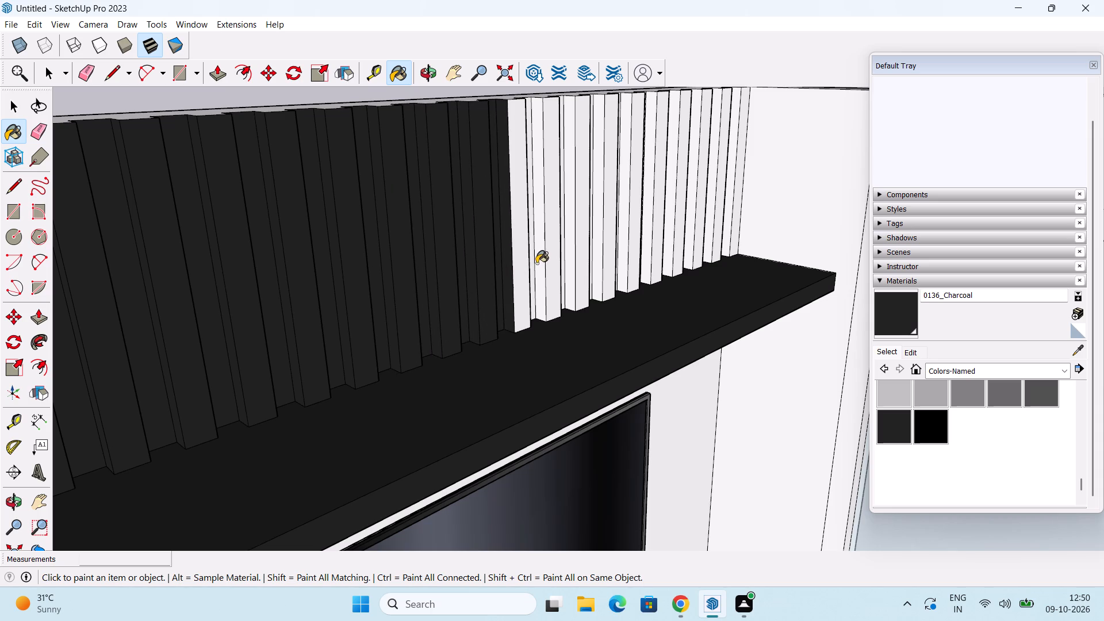
{"action": "left_click", "coordinate": [533, 260]}
{"action": "left_click", "coordinate": [540, 266]}
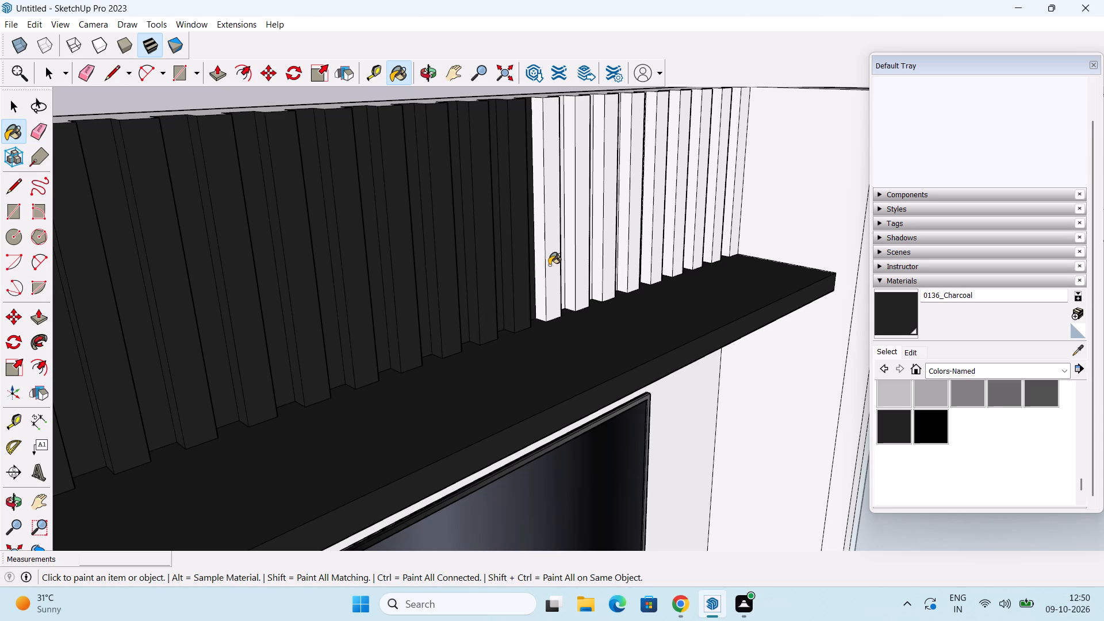
{"action": "left_click", "coordinate": [549, 265]}
{"action": "left_click", "coordinate": [568, 262]}
Apply 0136_Charcoal to the visible faces of the following slats above the end part of the long shelf.
{"action": "left_click_drag", "start_coordinate": [579, 255], "coordinate": [590, 259]}
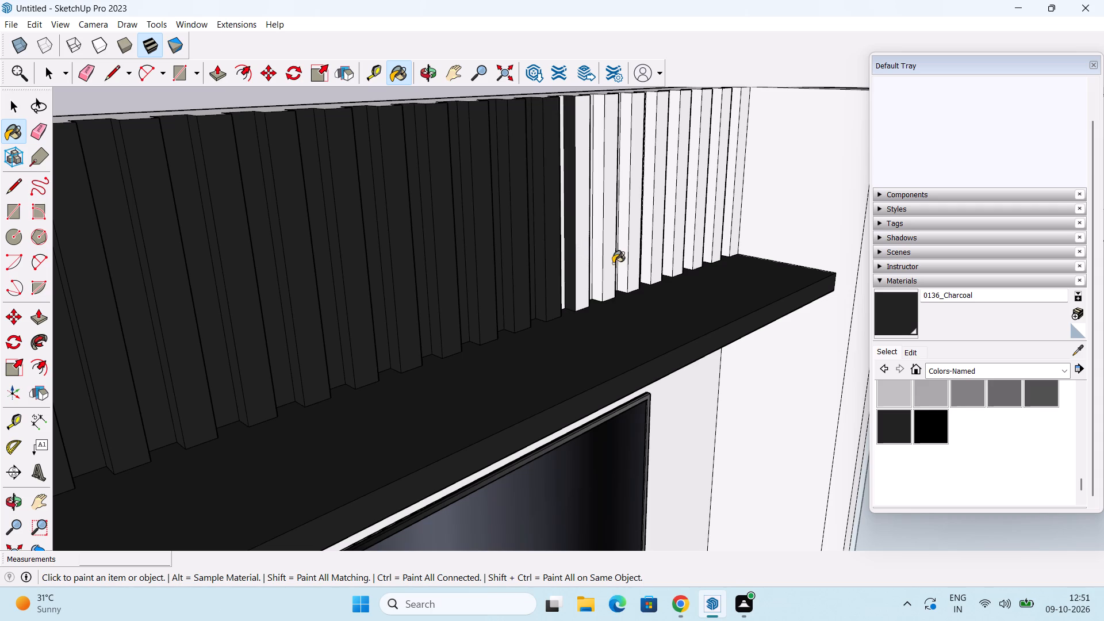
{"action": "left_click", "coordinate": [608, 262]}
{"action": "left_click", "coordinate": [582, 265]}
{"action": "left_click", "coordinate": [598, 254]}
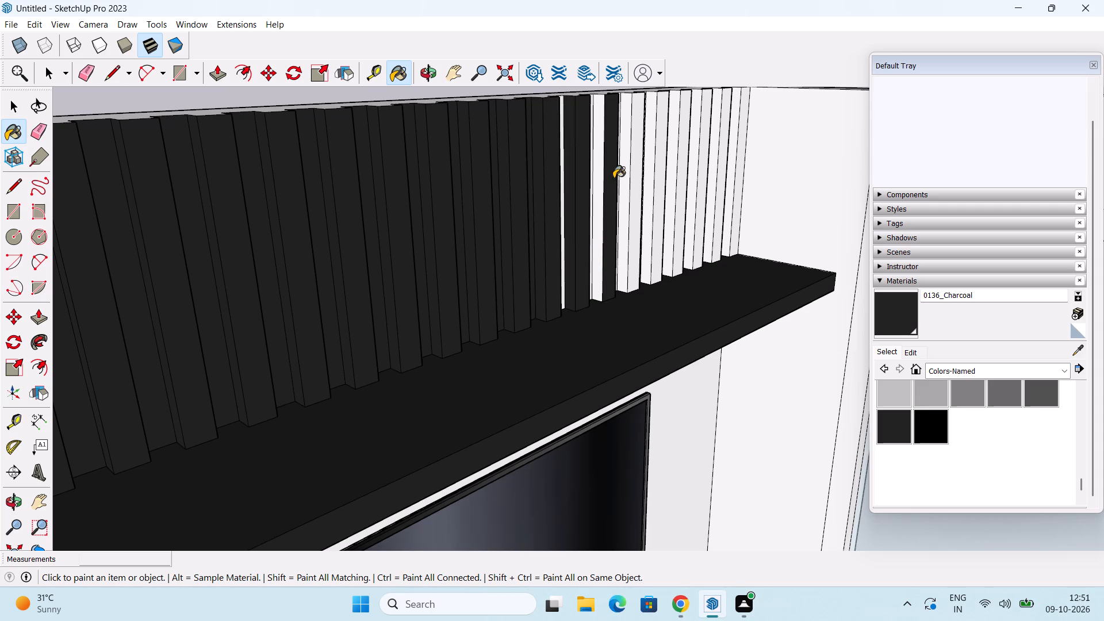
{"action": "left_click", "coordinate": [622, 233]}
{"action": "left_click", "coordinate": [634, 227]}
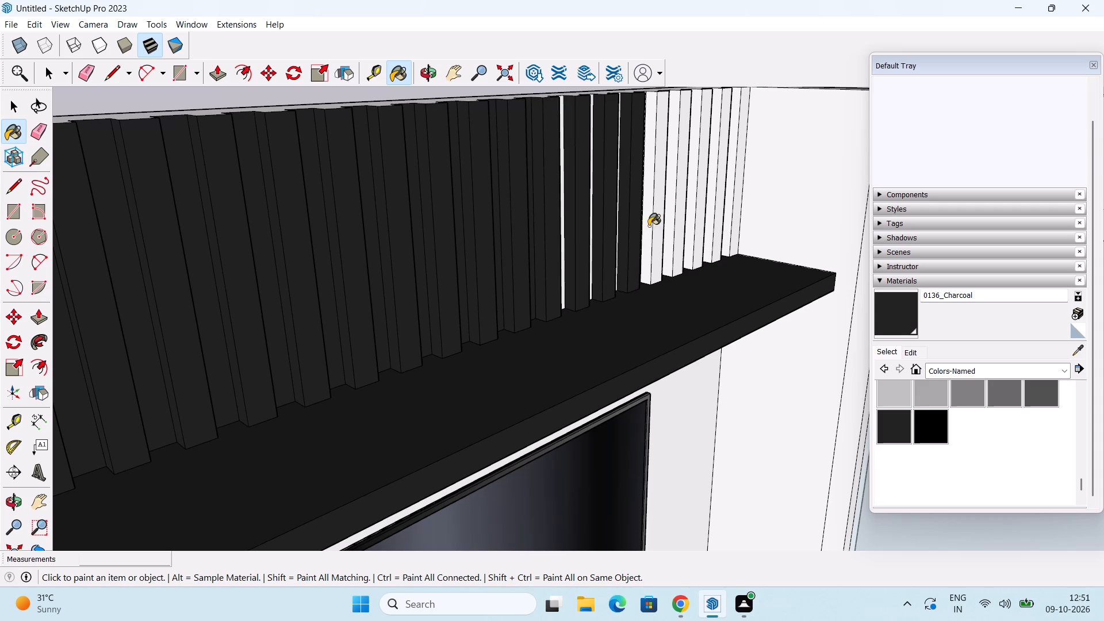
{"action": "left_click", "coordinate": [648, 225]}
{"action": "left_click", "coordinate": [657, 225]}
{"action": "left_click", "coordinate": [667, 221]}
{"action": "left_click", "coordinate": [681, 222]}
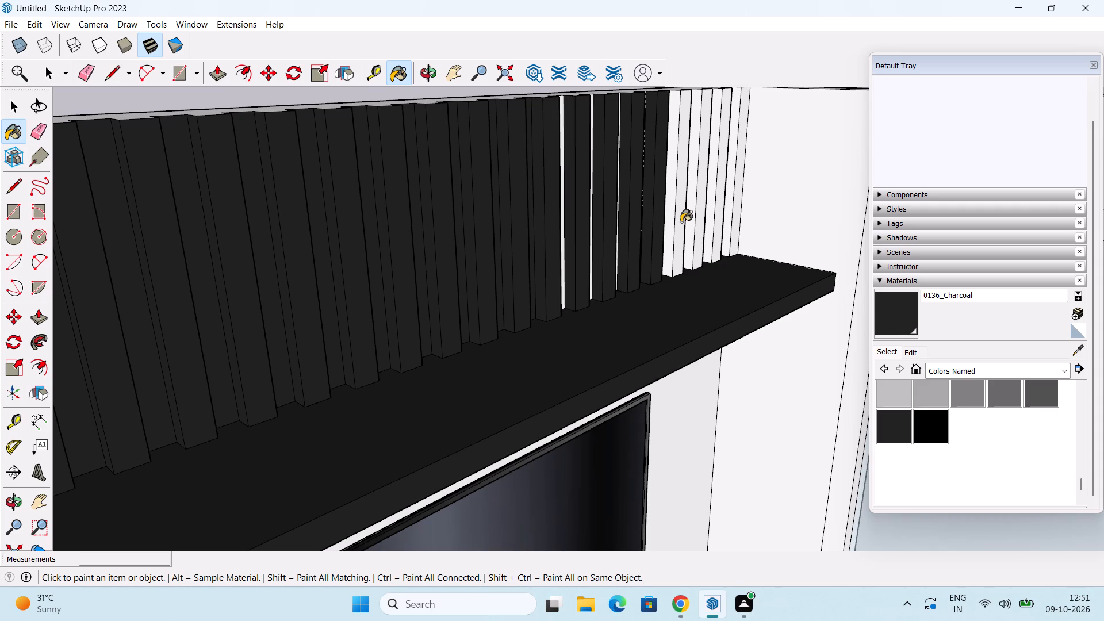
Paint the last slats of the upper row, up to the corner with the window wall, with 0136_Charcoal.
{"action": "left_click", "coordinate": [690, 216]}
{"action": "left_click", "coordinate": [699, 213]}
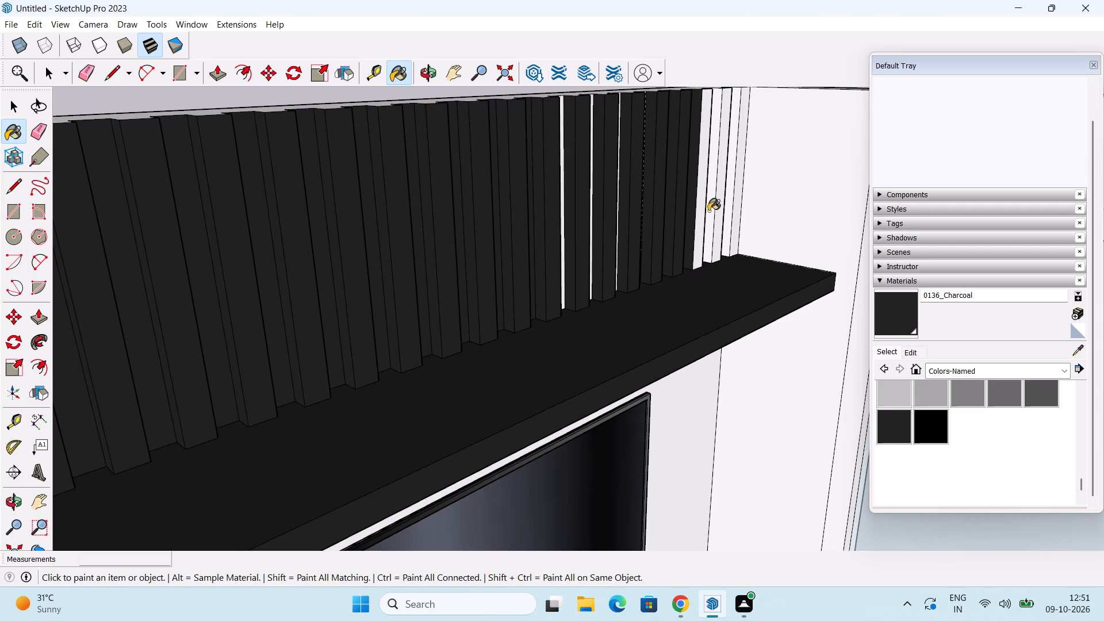
{"action": "left_click_drag", "start_coordinate": [708, 210], "coordinate": [714, 212]}
{"action": "left_click", "coordinate": [719, 215]}
{"action": "left_click", "coordinate": [727, 207]}
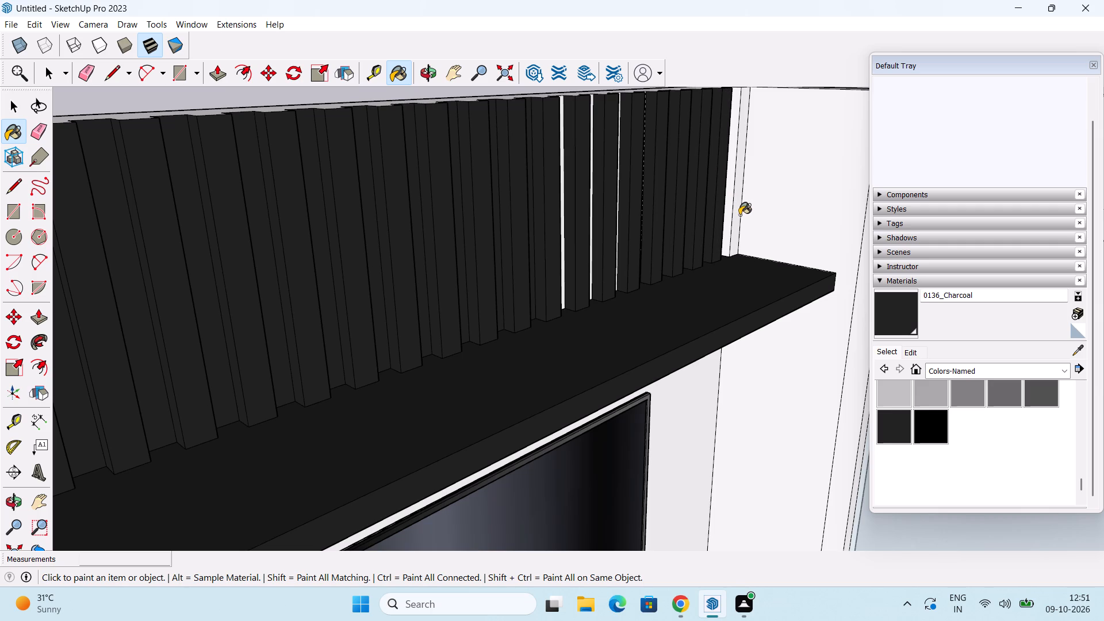
{"action": "left_click", "coordinate": [735, 216]}
From a more frontal view, paint the first white recesses remaining between the slats near the window wall with 0136_Charcoal.
{"action": "middle_click_drag", "start_coordinate": [730, 234], "coordinate": [685, 240]}
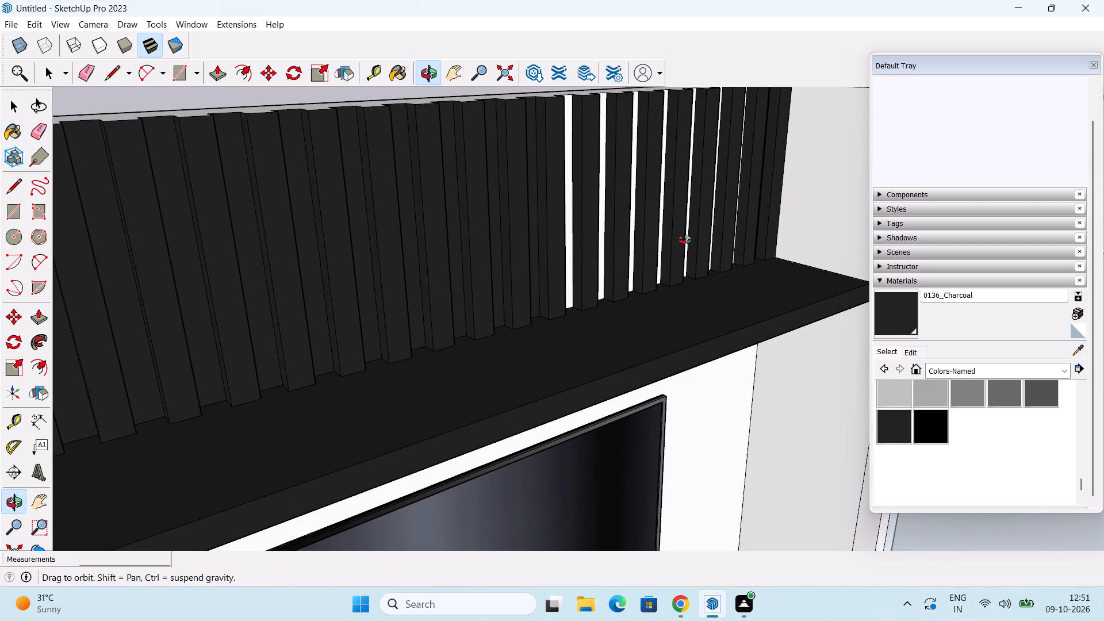
{"action": "middle_click_drag", "start_coordinate": [685, 240], "coordinate": [686, 237]}
{"action": "scroll", "coordinate": [723, 212], "scroll_direction": "up", "scroll_amount": 2}
{"action": "middle_click_drag", "start_coordinate": [771, 223], "coordinate": [680, 237]}
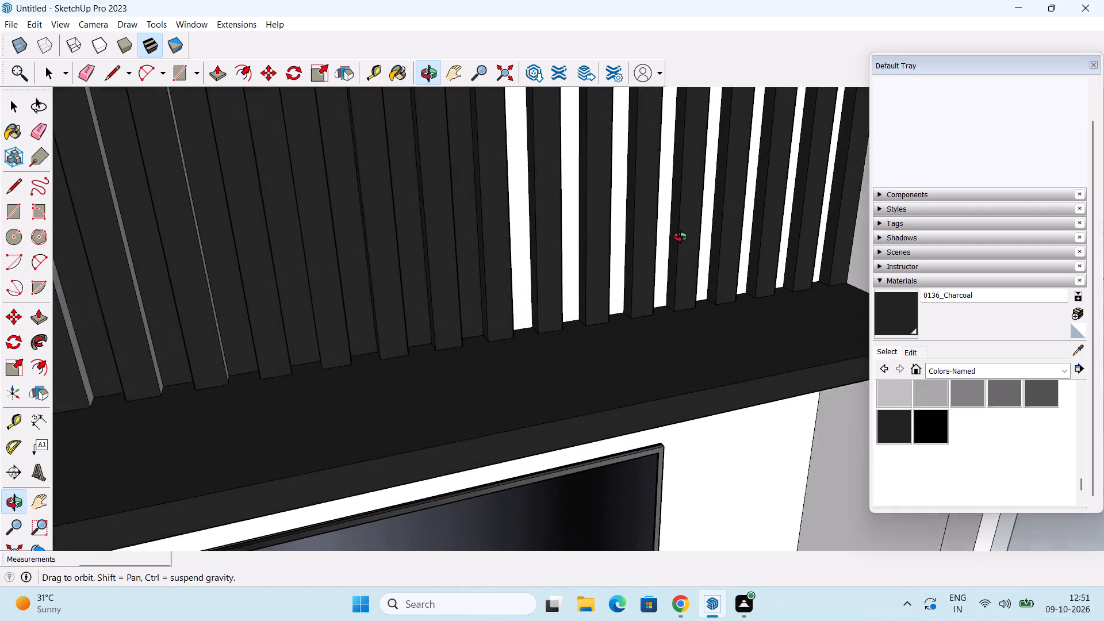
{"action": "middle_click_drag", "start_coordinate": [680, 237], "coordinate": [660, 234]}
{"action": "scroll", "coordinate": [688, 229], "scroll_direction": "down", "scroll_amount": 1}
{"action": "middle_click_drag", "start_coordinate": [693, 228], "coordinate": [616, 279]}
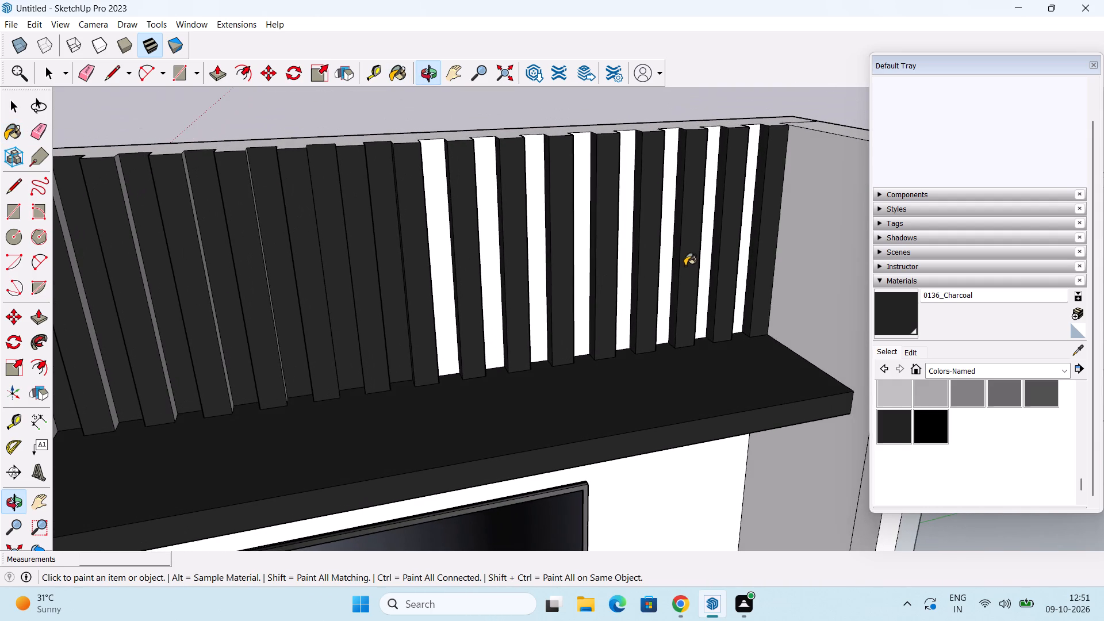
{"action": "left_click", "coordinate": [443, 228]}
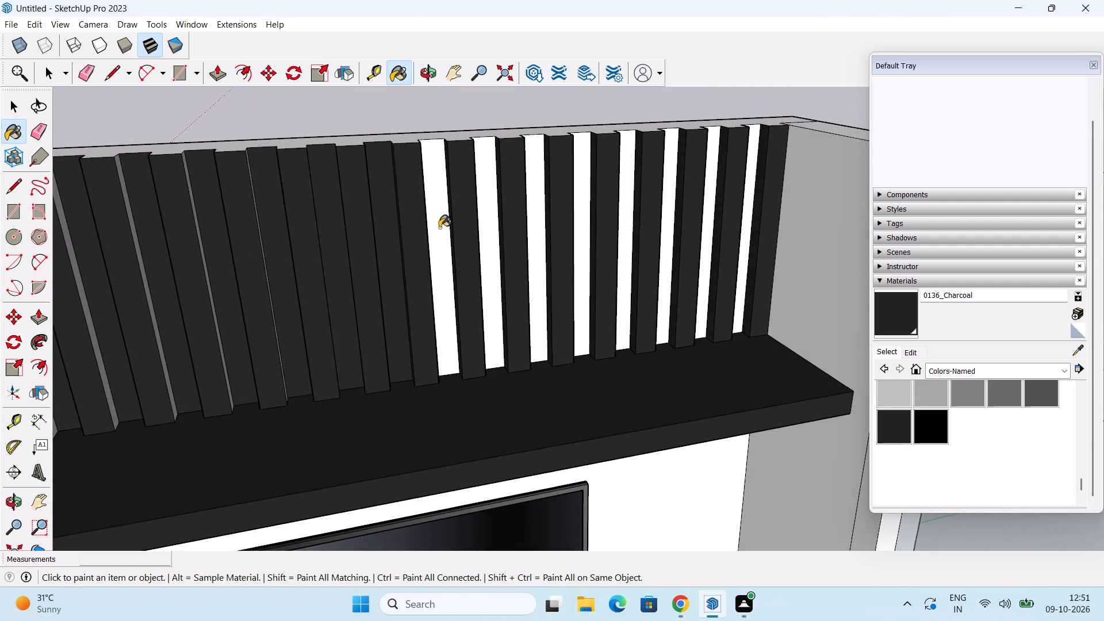
{"action": "left_click", "coordinate": [486, 222]}
{"action": "left_click", "coordinate": [537, 222]}
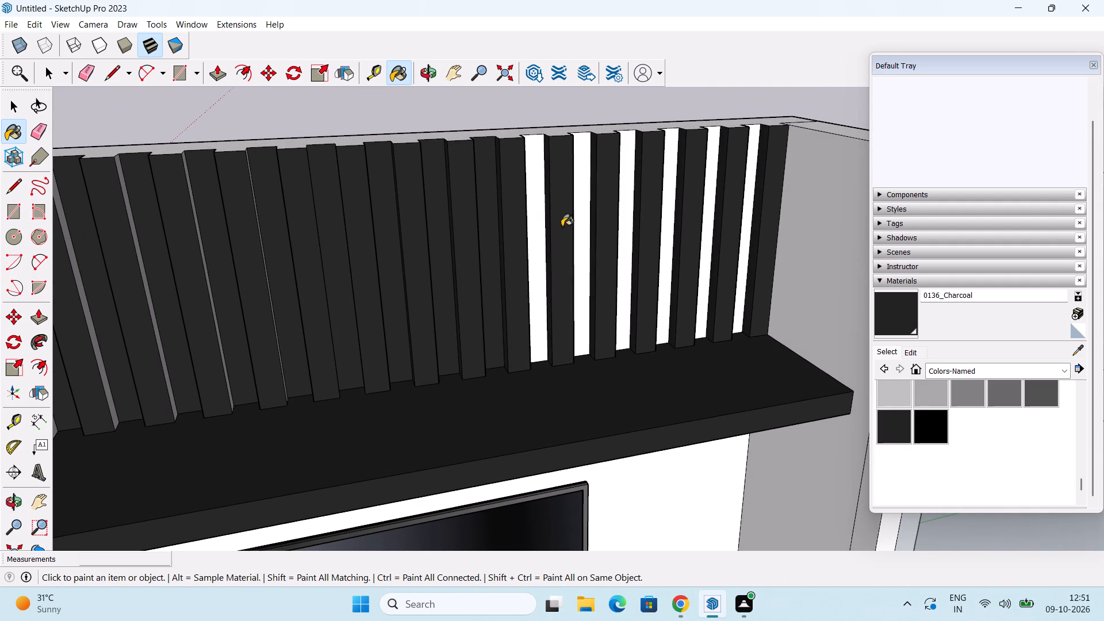
{"action": "left_click_drag", "start_coordinate": [582, 240], "coordinate": [597, 240]}
{"action": "left_click_drag", "start_coordinate": [582, 248], "coordinate": [616, 250]}
Fill the remaining white recesses between the slats, up to the window-wall corner, with 0136_Charcoal.
{"action": "middle_click_drag", "start_coordinate": [660, 305], "coordinate": [609, 262]}
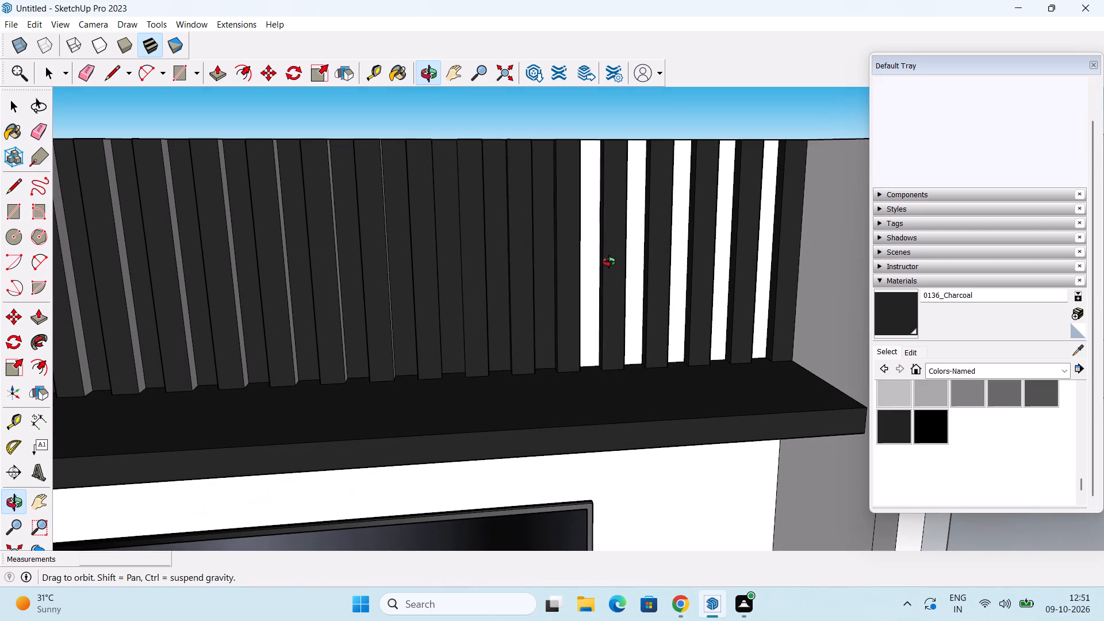
{"action": "middle_click_drag", "start_coordinate": [609, 262], "coordinate": [578, 271]}
{"action": "left_click", "coordinate": [593, 256]}
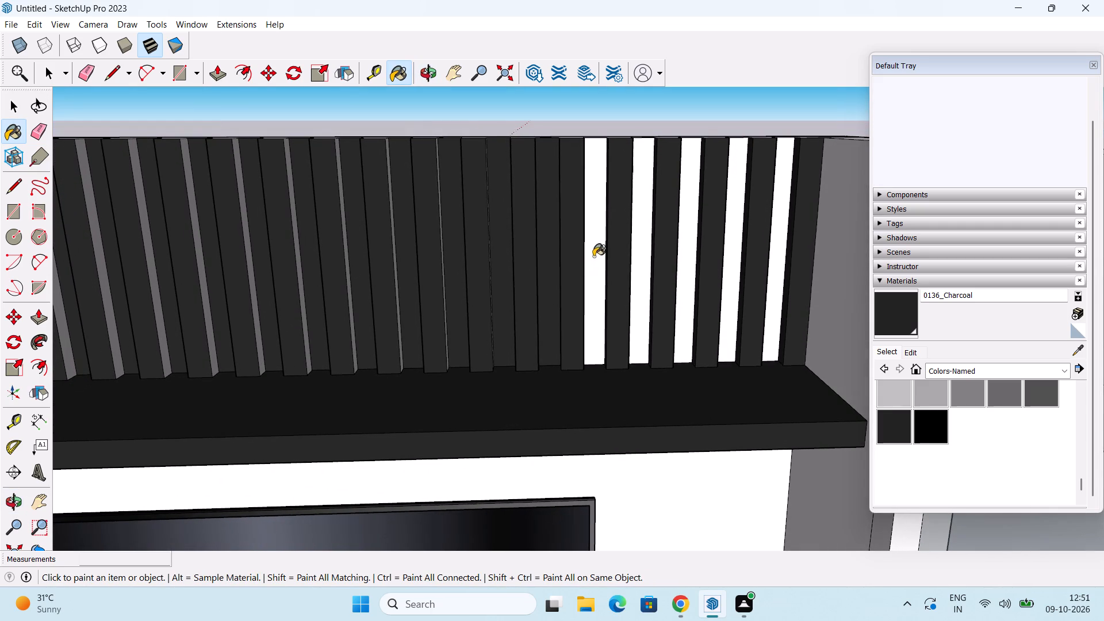
{"action": "left_click", "coordinate": [643, 275]}
{"action": "left_click", "coordinate": [683, 289]}
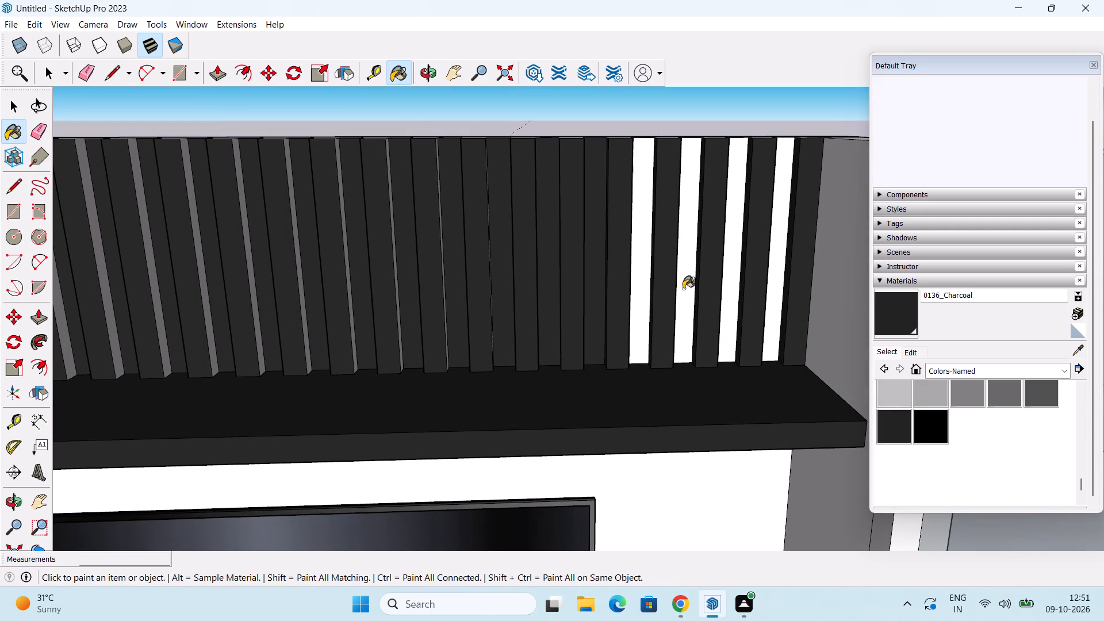
{"action": "left_click_drag", "start_coordinate": [727, 285], "coordinate": [734, 286]}
{"action": "left_click", "coordinate": [777, 292]}
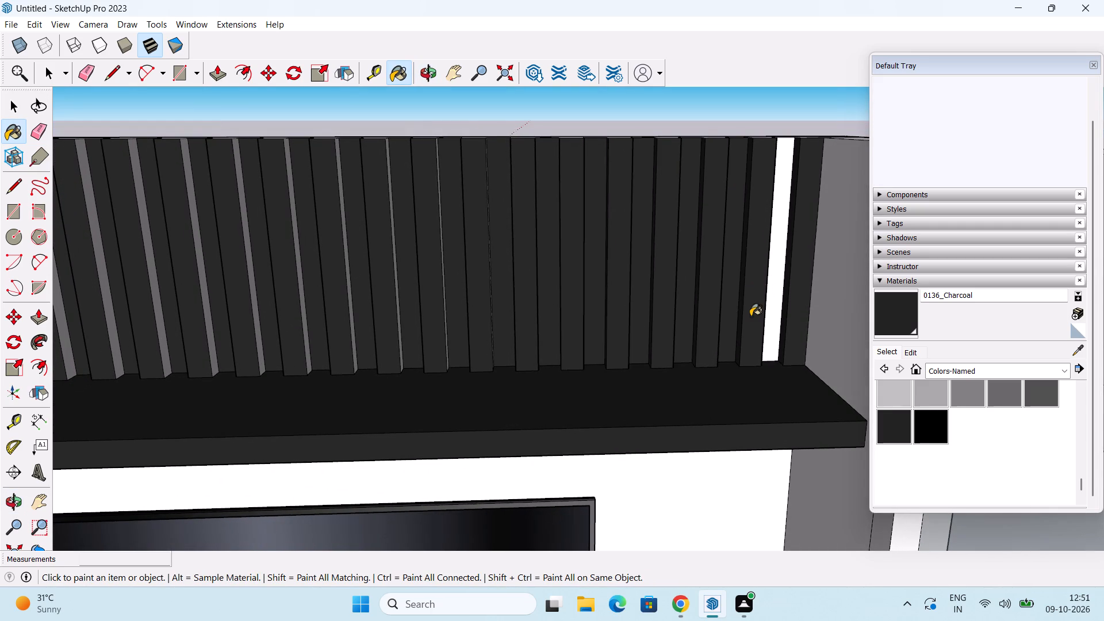
Paint the white side faces of the upper-row slats nearest the window-wall corner with 0136_Charcoal.
{"action": "middle_click_drag", "start_coordinate": [670, 359], "coordinate": [271, 400]}
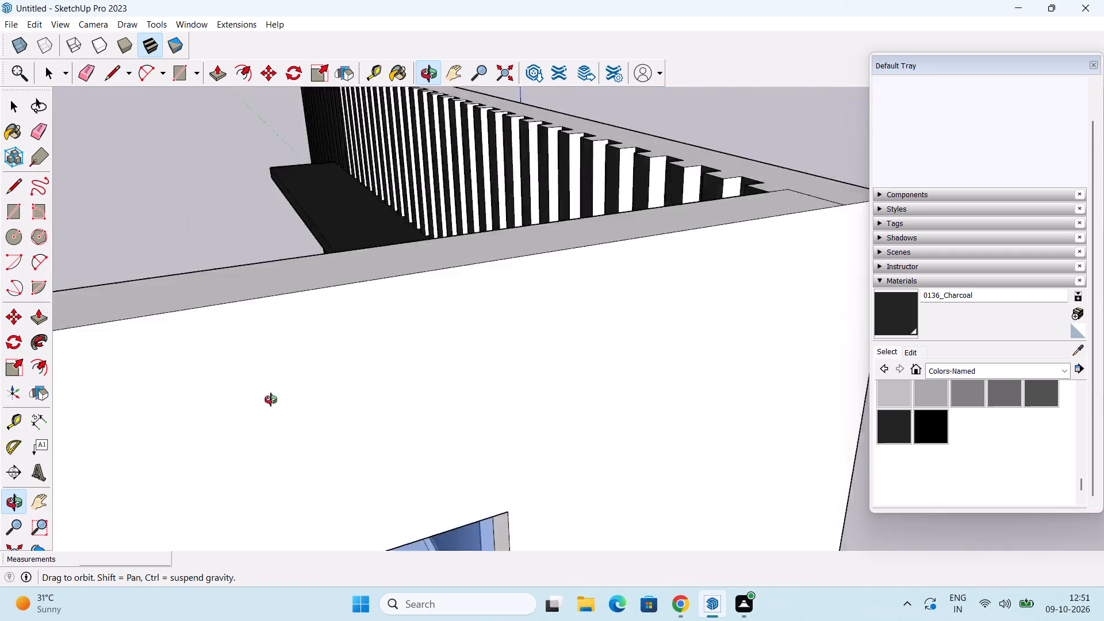
{"action": "middle_click_drag", "start_coordinate": [271, 400], "coordinate": [350, 442]}
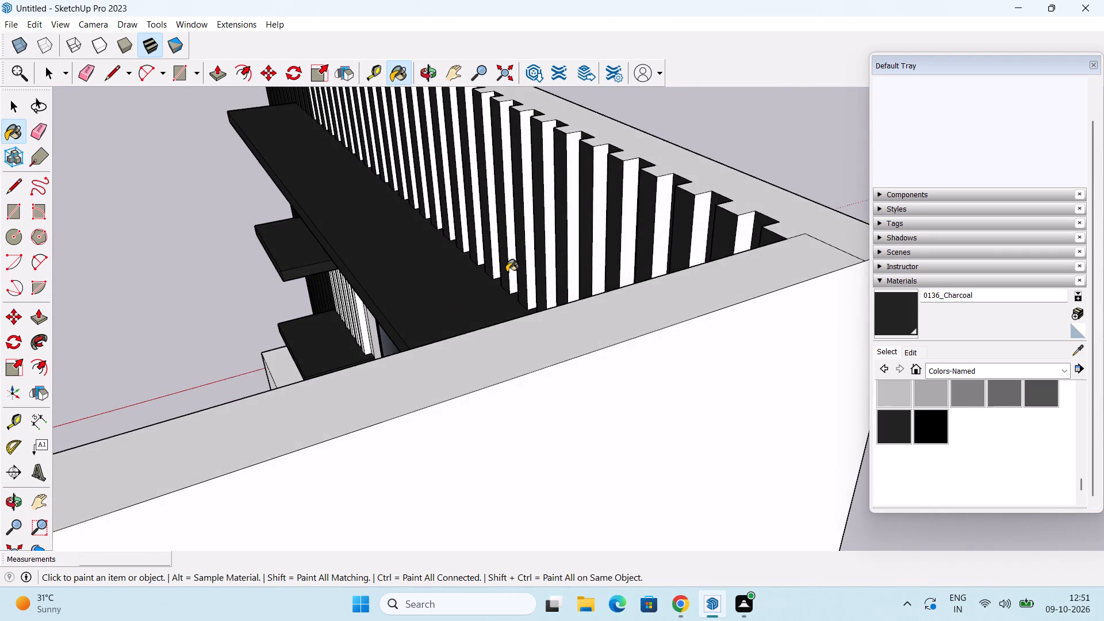
{"action": "middle_click_drag", "start_coordinate": [509, 272], "coordinate": [532, 305]}
{"action": "scroll", "coordinate": [653, 371], "scroll_direction": "up", "scroll_amount": 2}
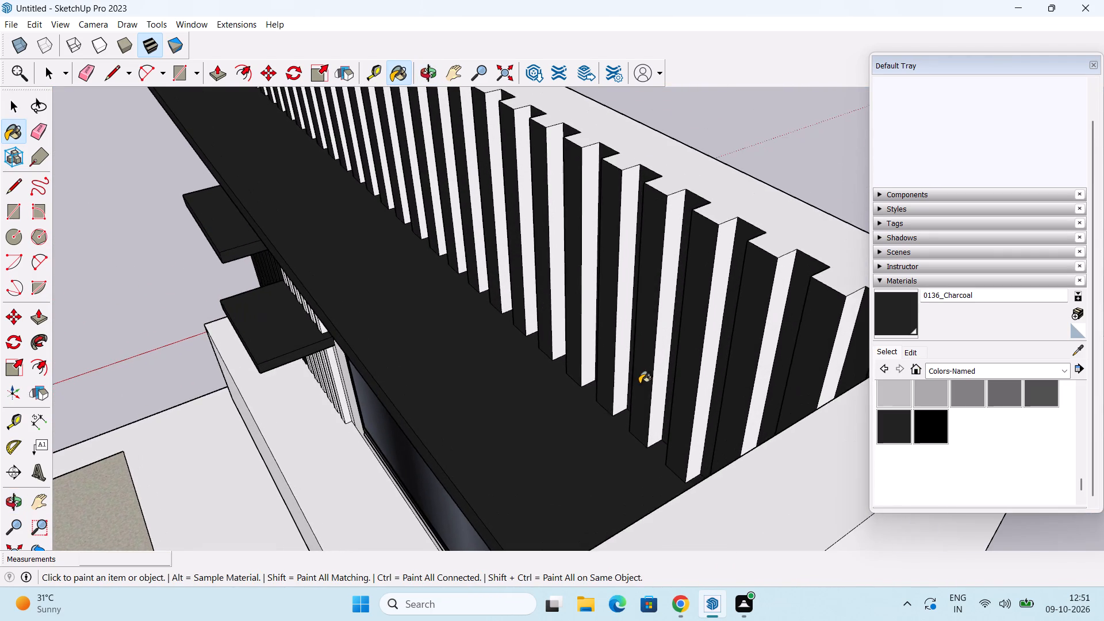
{"action": "middle_click_drag", "start_coordinate": [637, 385], "coordinate": [722, 391]}
{"action": "middle_click_drag", "start_coordinate": [711, 393], "coordinate": [490, 377]}
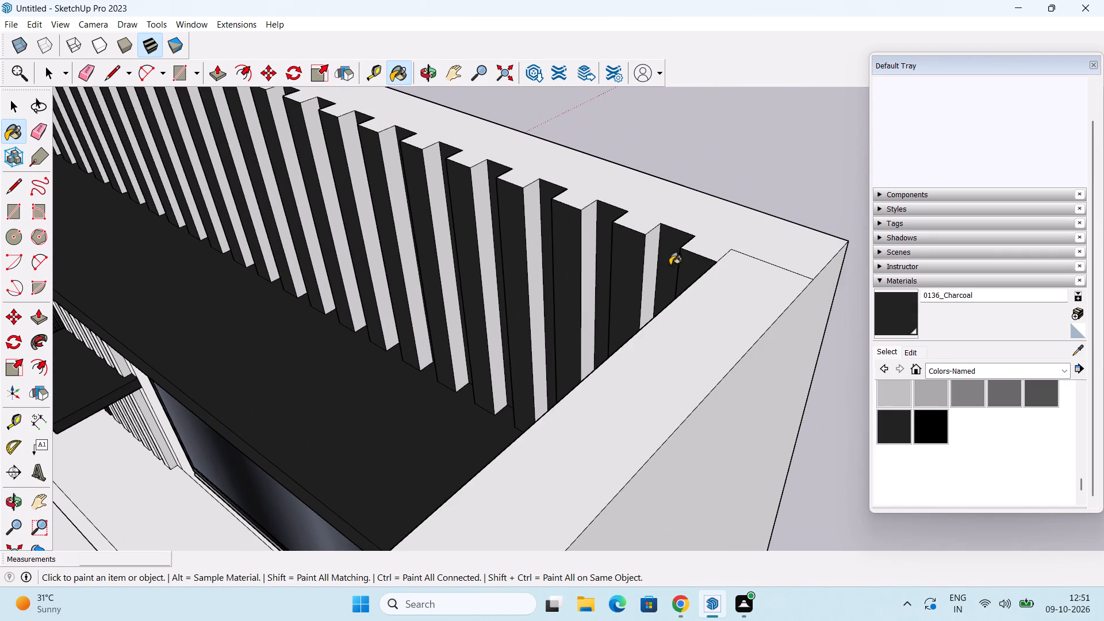
{"action": "scroll", "coordinate": [667, 263], "scroll_direction": "up", "scroll_amount": 1}
{"action": "left_click", "coordinate": [651, 246]}
{"action": "left_click", "coordinate": [584, 215]}
{"action": "left_click", "coordinate": [518, 205]}
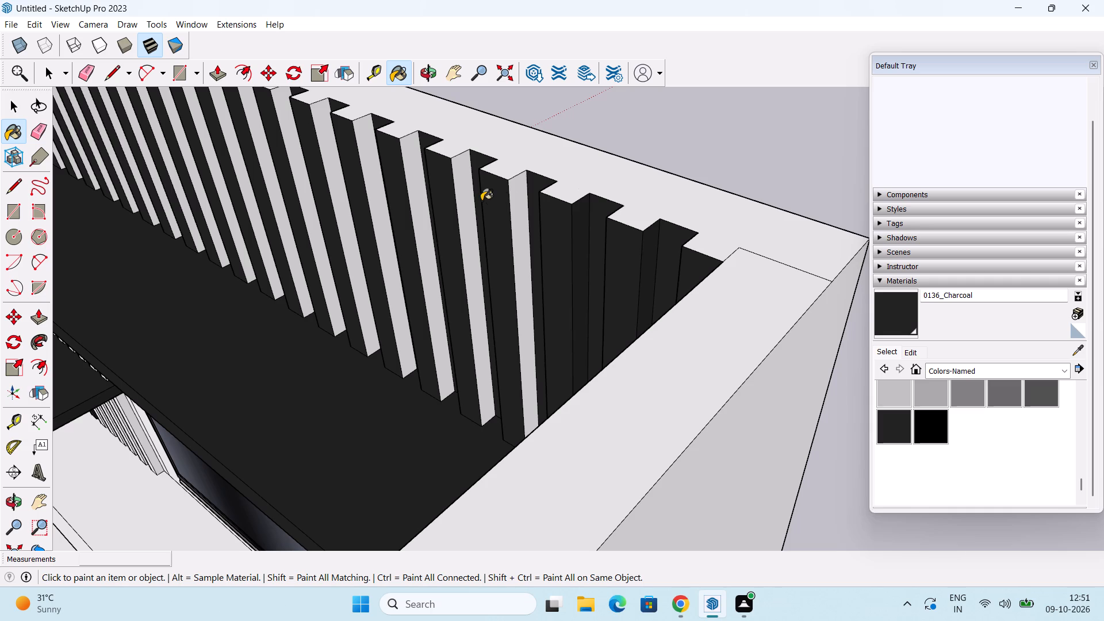
{"action": "left_click_drag", "start_coordinate": [461, 182], "coordinate": [450, 182]}
{"action": "left_click_drag", "start_coordinate": [408, 159], "coordinate": [430, 164]}
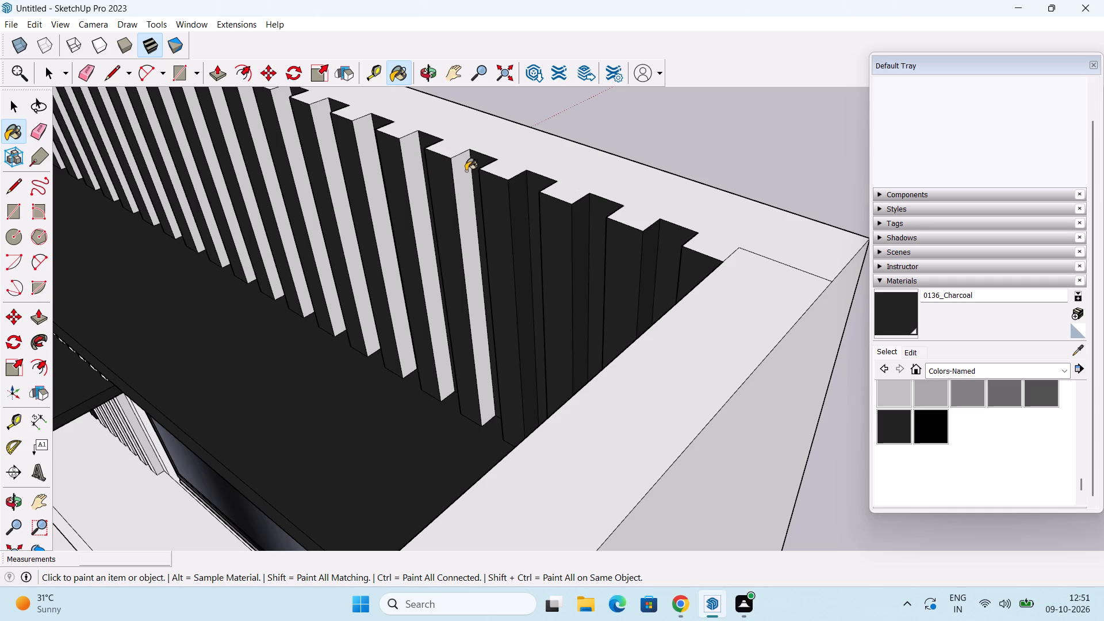
{"action": "left_click", "coordinate": [466, 168]}
{"action": "left_click", "coordinate": [408, 145]}
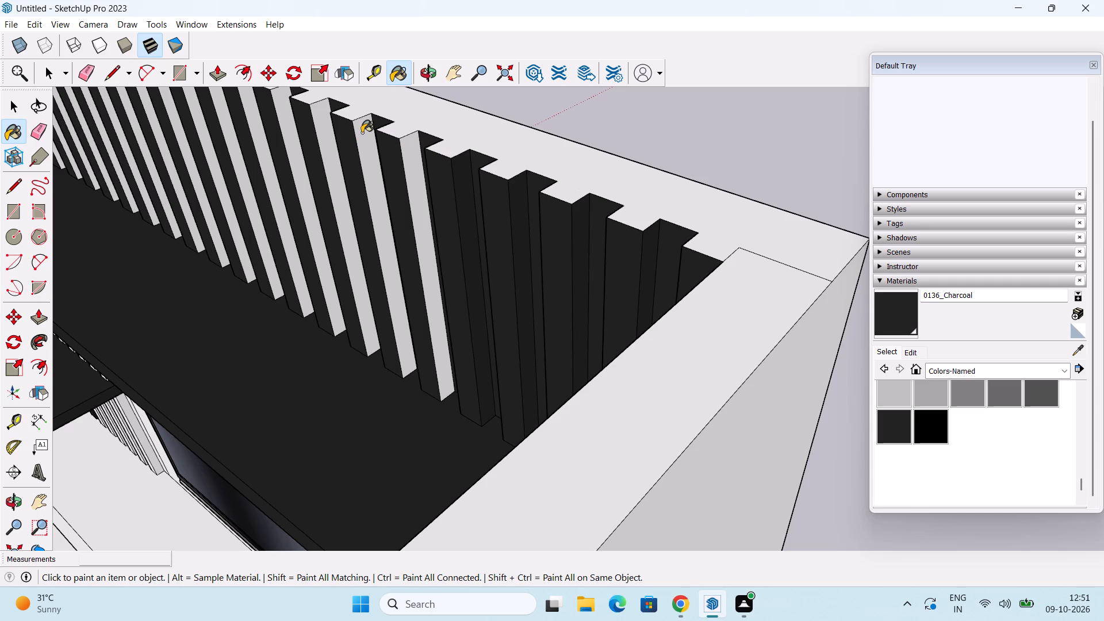
{"action": "left_click", "coordinate": [362, 132]}
{"action": "left_click", "coordinate": [321, 125]}
Continue away from the window-wall corner, painting the next six white slat side faces above the long shelf with 0136_Charcoal.
{"action": "middle_click_drag", "start_coordinate": [385, 194], "coordinate": [490, 225]}
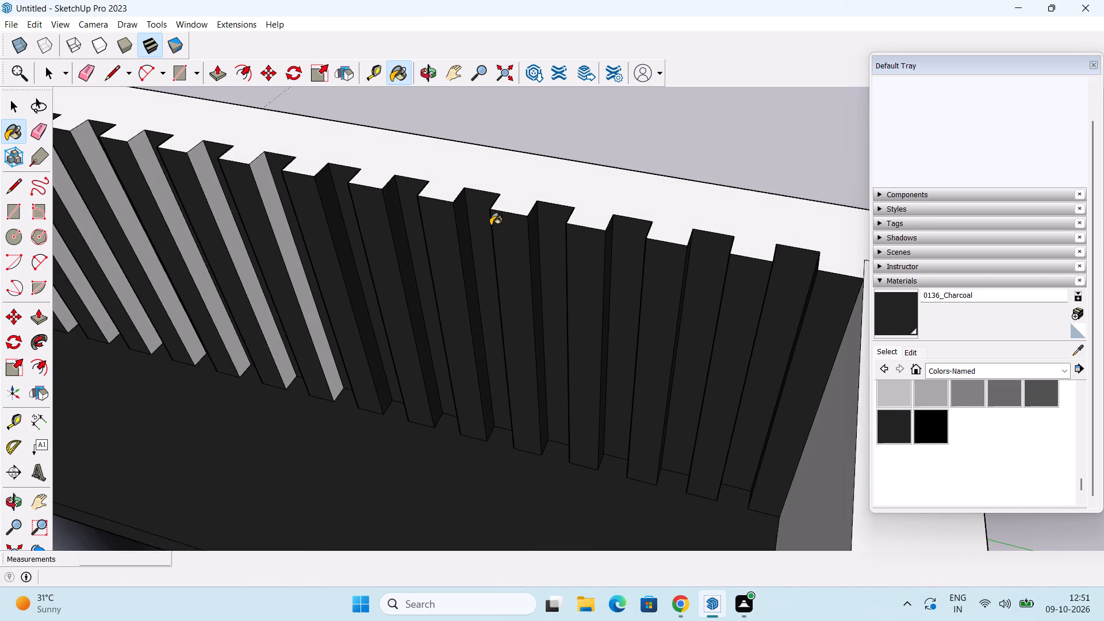
{"action": "scroll", "coordinate": [490, 225], "scroll_direction": "down", "scroll_amount": 2}
{"action": "middle_click_drag", "start_coordinate": [489, 218], "coordinate": [611, 344], "text": "shift"}
{"action": "scroll", "coordinate": [611, 344], "scroll_direction": "down", "scroll_amount": 5}
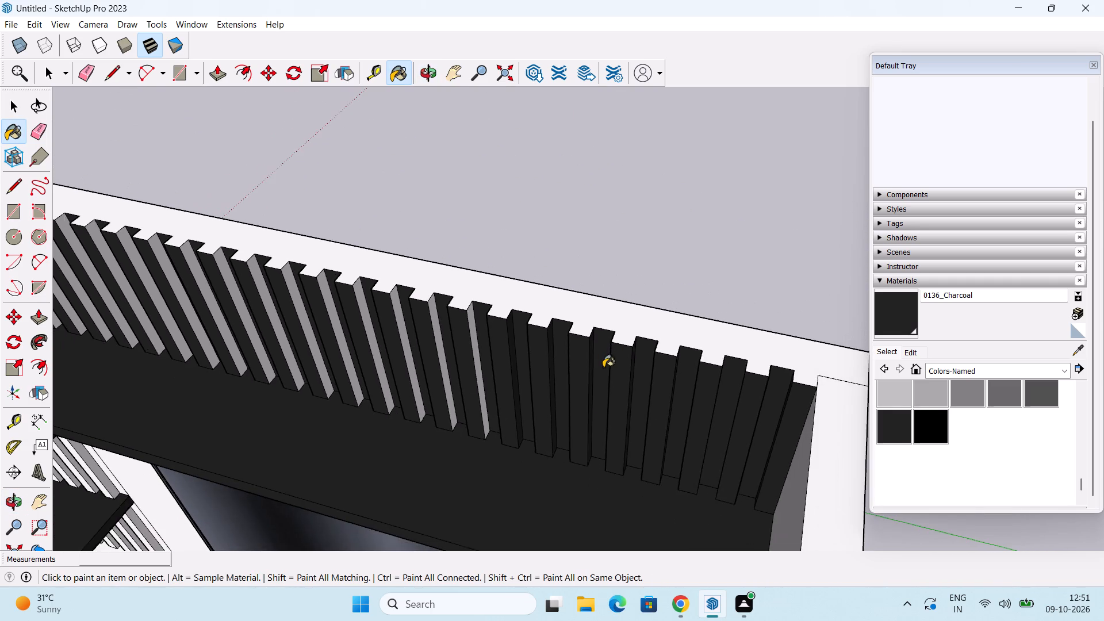
{"action": "middle_click_drag", "start_coordinate": [592, 368], "coordinate": [400, 354]}
{"action": "scroll", "coordinate": [400, 351], "scroll_direction": "down", "scroll_amount": 1}
{"action": "middle_click_drag", "start_coordinate": [361, 267], "coordinate": [400, 346], "text": "shift"}
{"action": "scroll", "coordinate": [447, 389], "scroll_direction": "up", "scroll_amount": 3}
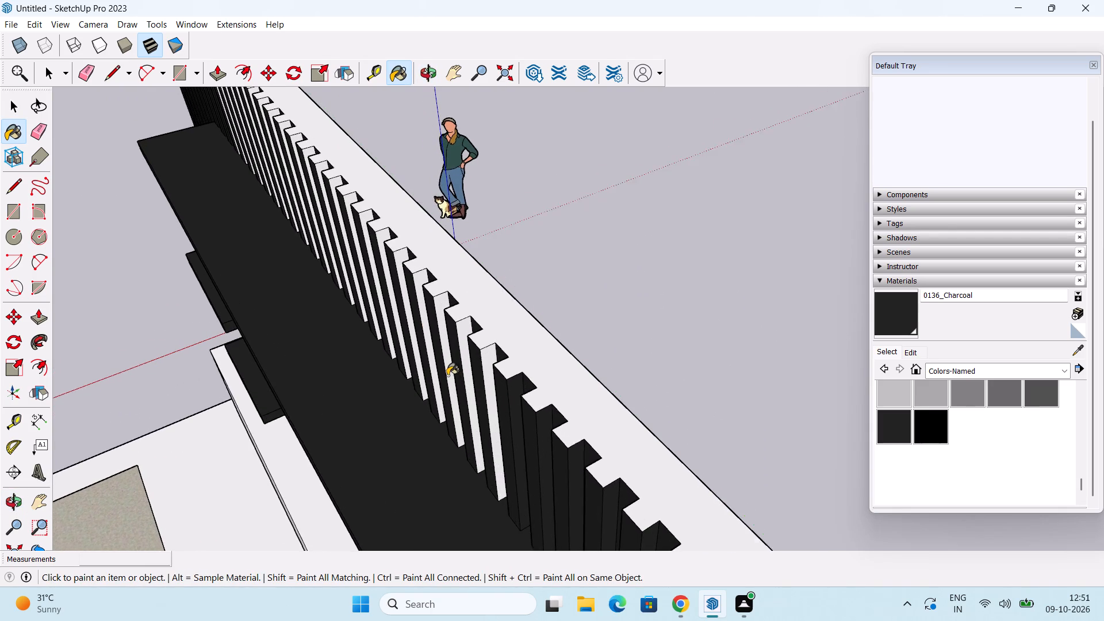
{"action": "scroll", "coordinate": [447, 375], "scroll_direction": "up", "scroll_amount": 2}
{"action": "left_click", "coordinate": [493, 348]}
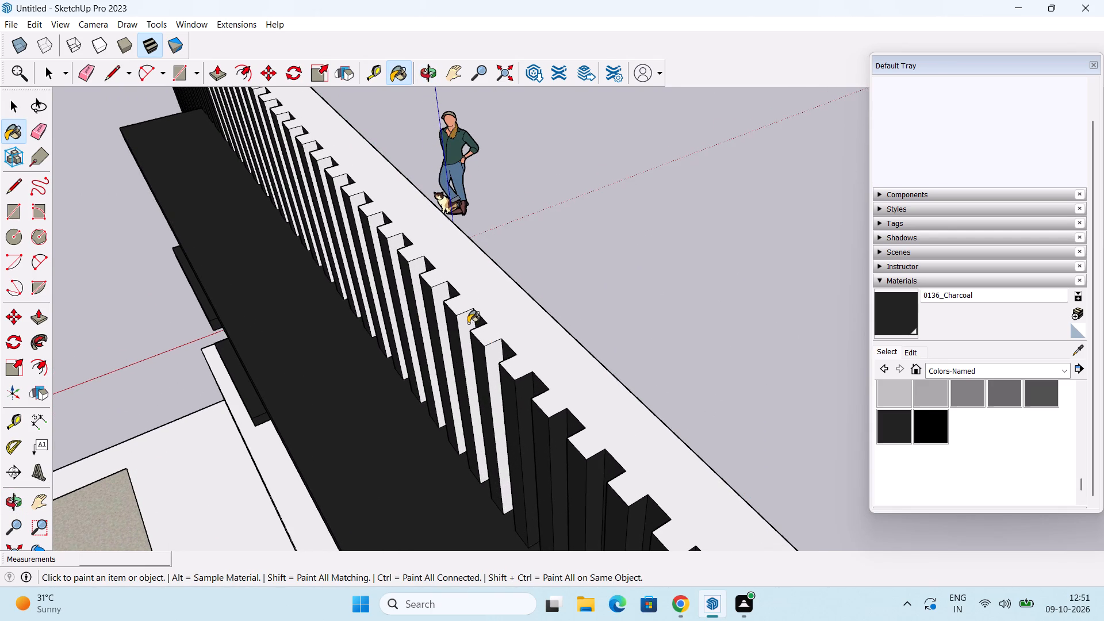
{"action": "left_click", "coordinate": [465, 310]}
{"action": "left_click", "coordinate": [436, 290]}
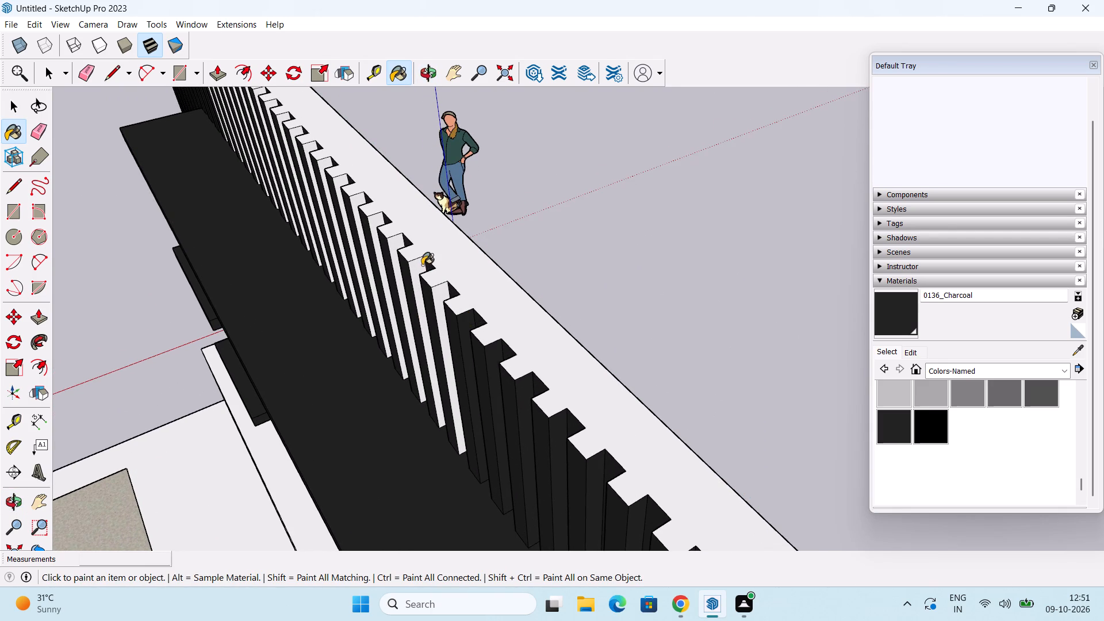
{"action": "left_click", "coordinate": [422, 264]}
{"action": "left_click", "coordinate": [400, 240]}
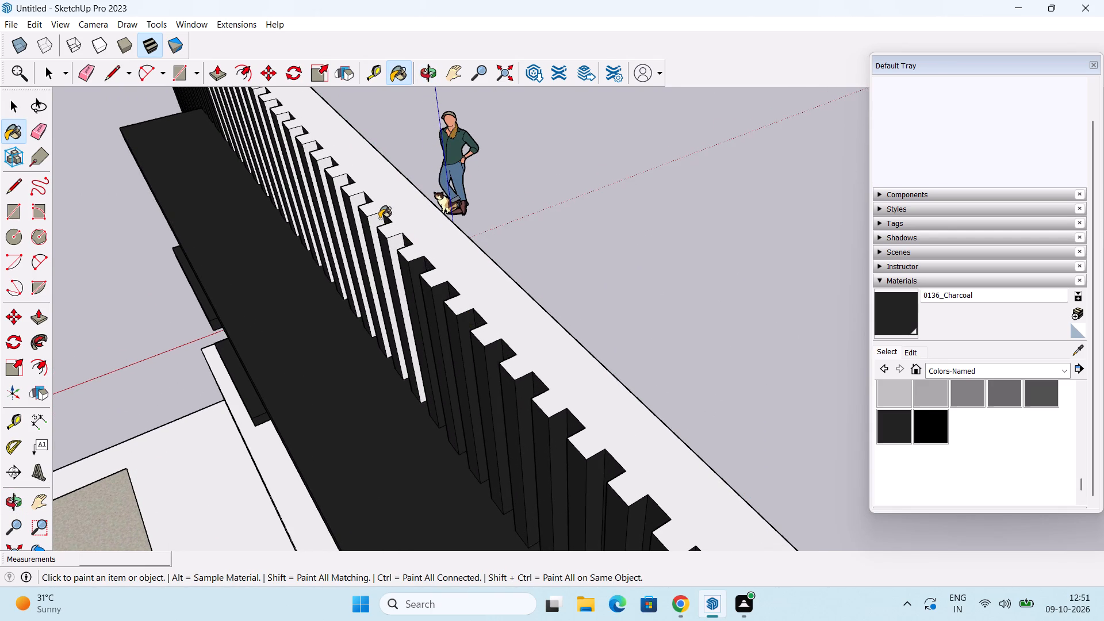
{"action": "left_click", "coordinate": [379, 218]}
Apply 0136_Charcoal to the following white slat side faces along the middle of the long shelf.
{"action": "middle_click_drag", "start_coordinate": [421, 261], "coordinate": [508, 455]}
{"action": "middle_click_drag", "start_coordinate": [492, 430], "coordinate": [485, 358]}
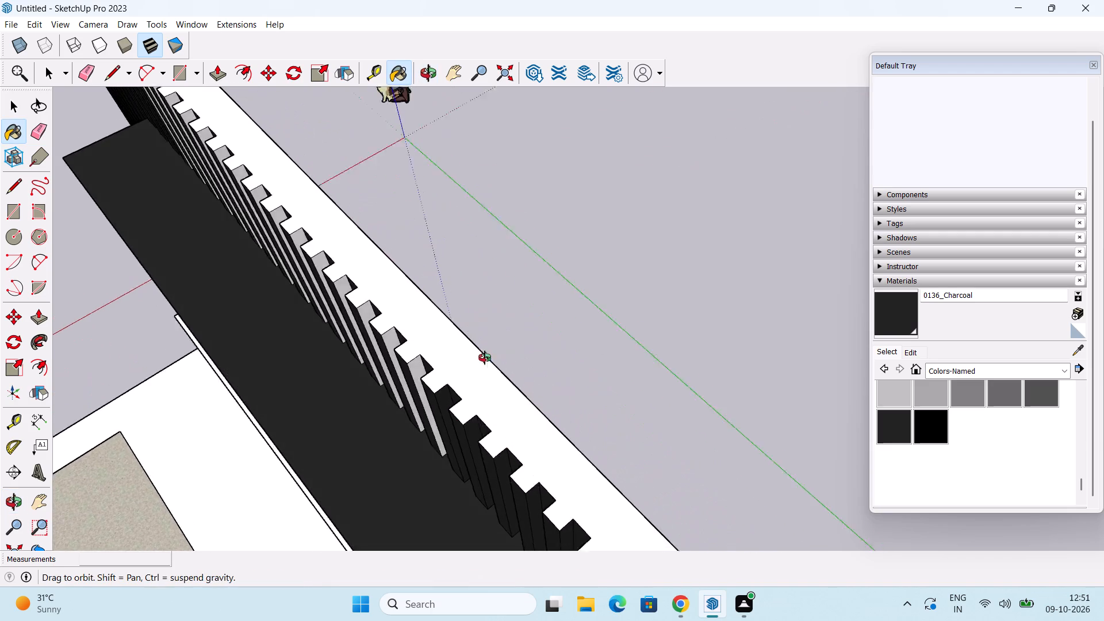
{"action": "middle_click_drag", "start_coordinate": [485, 358], "coordinate": [461, 283]}
{"action": "scroll", "coordinate": [344, 229], "scroll_direction": "up", "scroll_amount": 3}
{"action": "middle_click_drag", "start_coordinate": [358, 221], "coordinate": [377, 344], "text": "shift"}
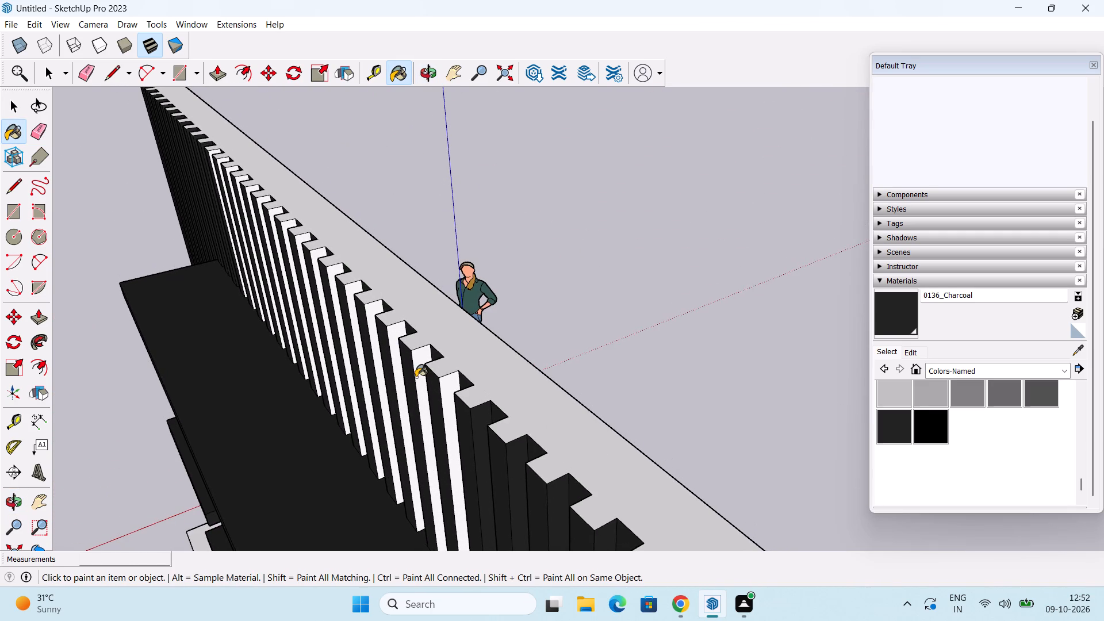
{"action": "scroll", "coordinate": [417, 376], "scroll_direction": "up", "scroll_amount": 1}
{"action": "left_click", "coordinate": [451, 385]}
{"action": "left_click", "coordinate": [421, 352]}
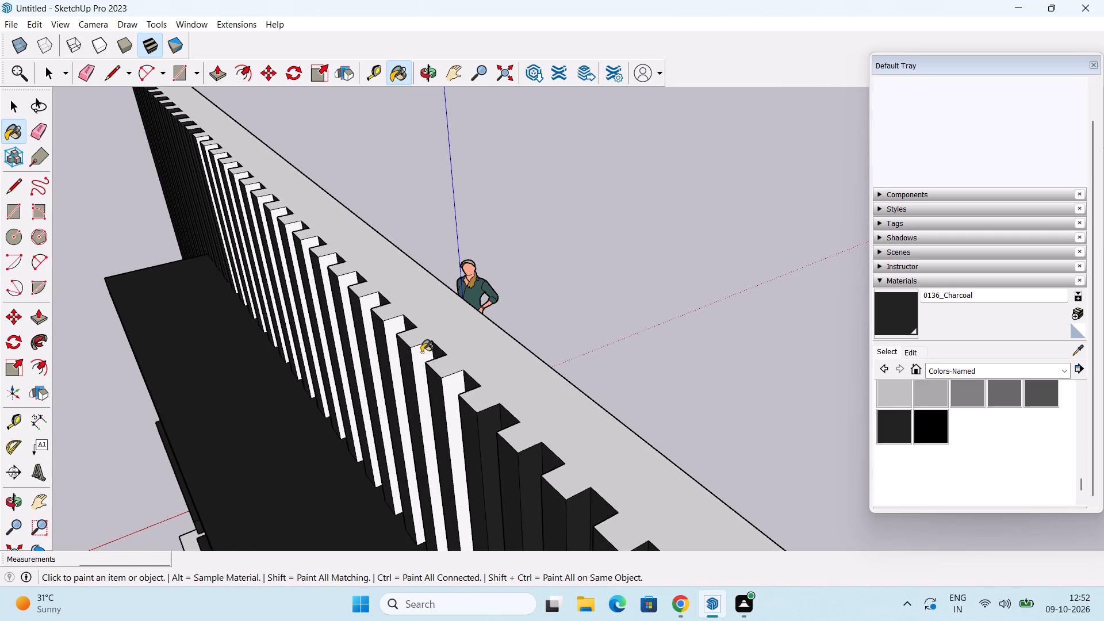
{"action": "left_click", "coordinate": [395, 323]}
{"action": "left_click", "coordinate": [371, 297]}
{"action": "left_click", "coordinate": [350, 278]}
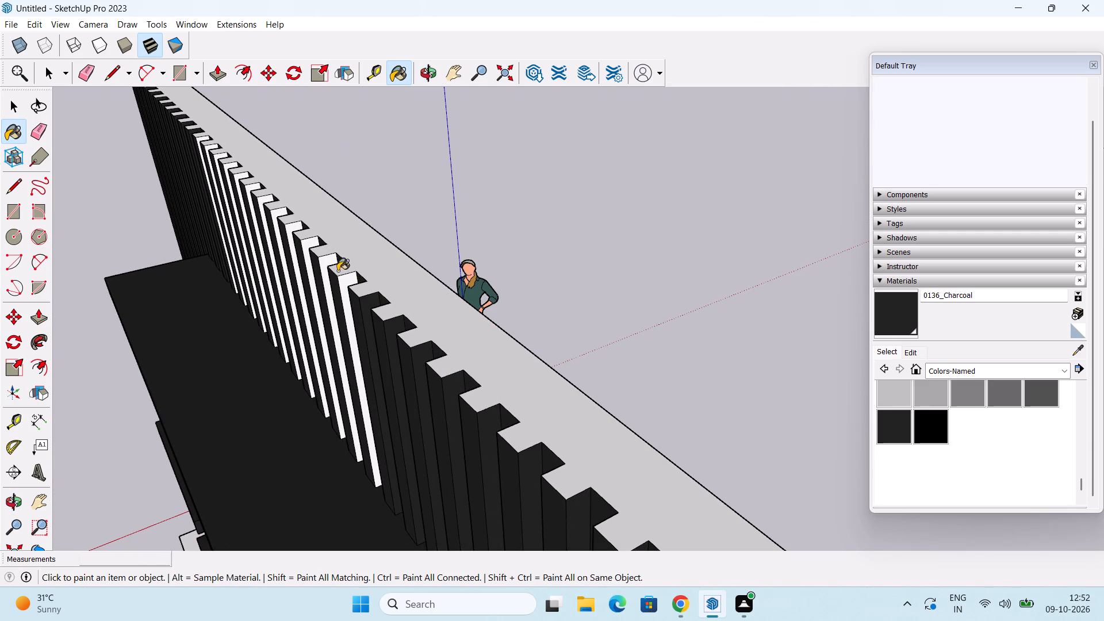
{"action": "left_click", "coordinate": [325, 264]}
{"action": "left_click", "coordinate": [308, 241]}
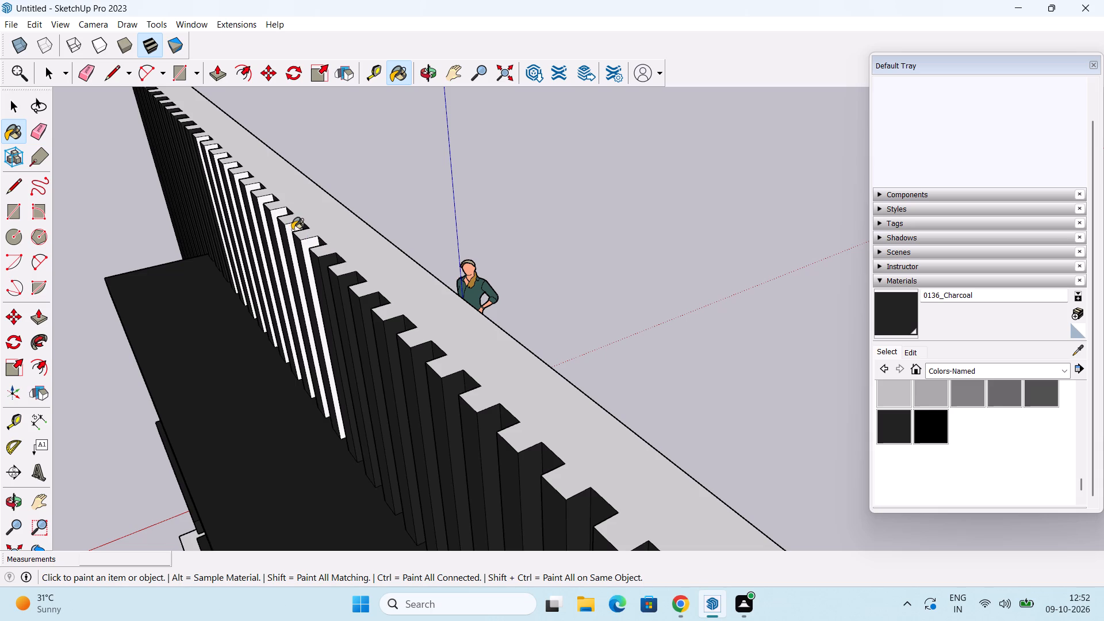
{"action": "left_click", "coordinate": [292, 230]}
{"action": "left_click", "coordinate": [279, 214]}
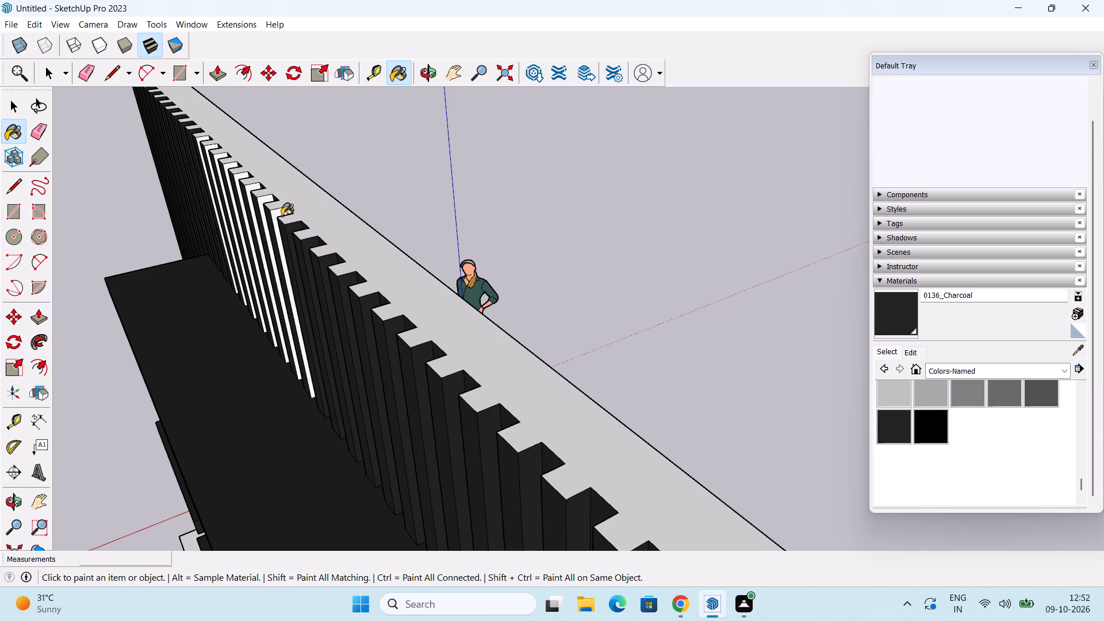
Paint the last white slat side faces remaining in the upper row with 0136_Charcoal.
{"action": "middle_click_drag", "start_coordinate": [294, 247], "coordinate": [400, 440], "text": "shift"}
{"action": "scroll", "coordinate": [369, 392], "scroll_direction": "up", "scroll_amount": 6}
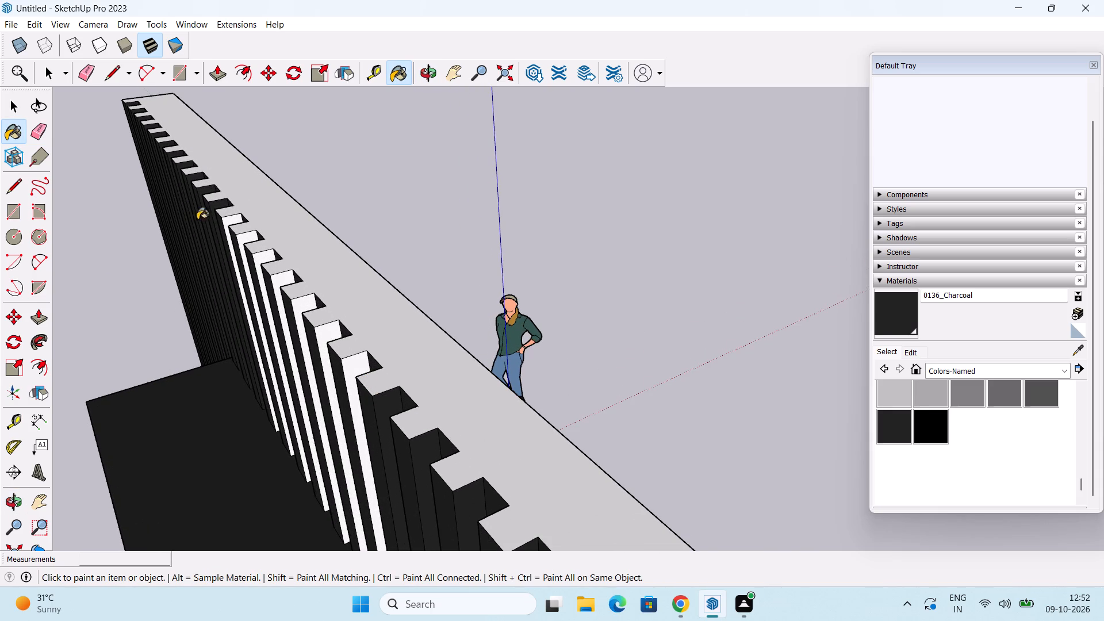
{"action": "left_click", "coordinate": [233, 222]}
{"action": "left_click", "coordinate": [244, 243]}
{"action": "left_click", "coordinate": [257, 258]}
{"action": "left_click", "coordinate": [277, 283]}
{"action": "left_click", "coordinate": [293, 304]}
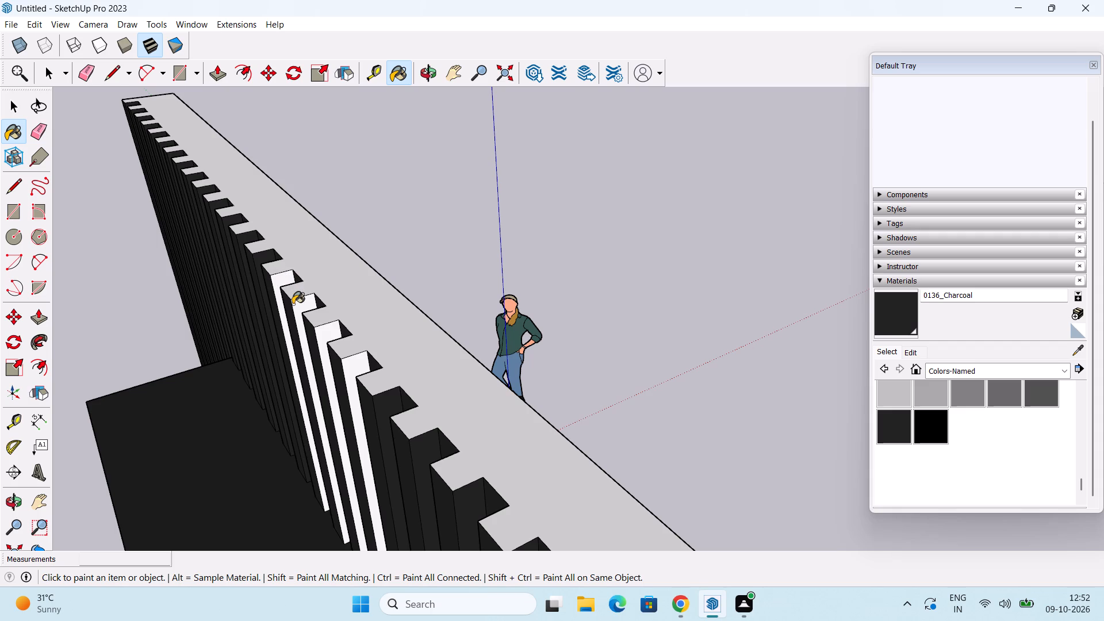
{"action": "left_click", "coordinate": [305, 306]}
{"action": "left_click", "coordinate": [321, 335]}
{"action": "left_click", "coordinate": [356, 363]}
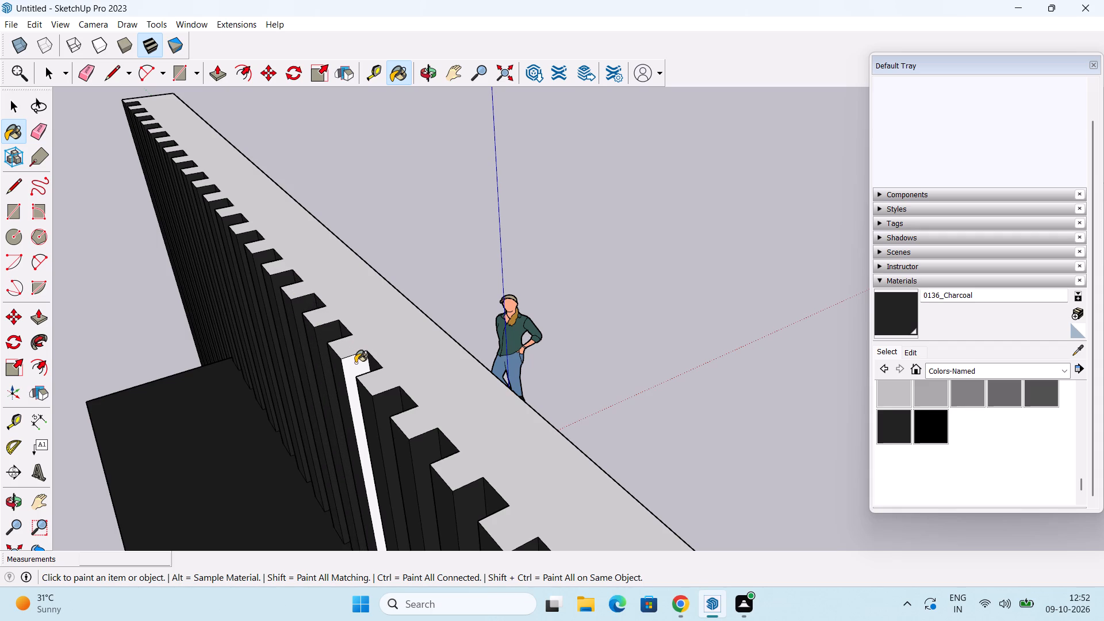
Paint the first white slat fronts and recesses between the two short shelves beside the TV with 0136_Charcoal.
{"action": "scroll", "coordinate": [416, 415], "scroll_direction": "down", "scroll_amount": 11}
{"action": "middle_click_drag", "start_coordinate": [494, 450], "coordinate": [615, 336]}
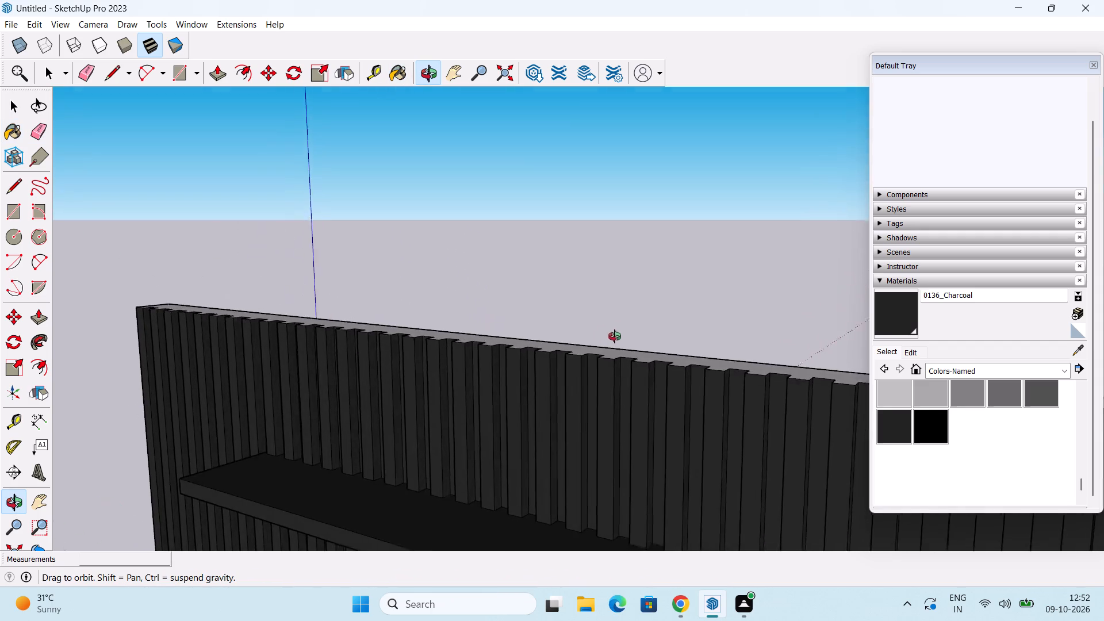
{"action": "middle_click_drag", "start_coordinate": [615, 336], "coordinate": [957, 353]}
{"action": "scroll", "coordinate": [634, 384], "scroll_direction": "down", "scroll_amount": 3}
{"action": "middle_click_drag", "start_coordinate": [635, 451], "coordinate": [613, 416], "text": "shift"}
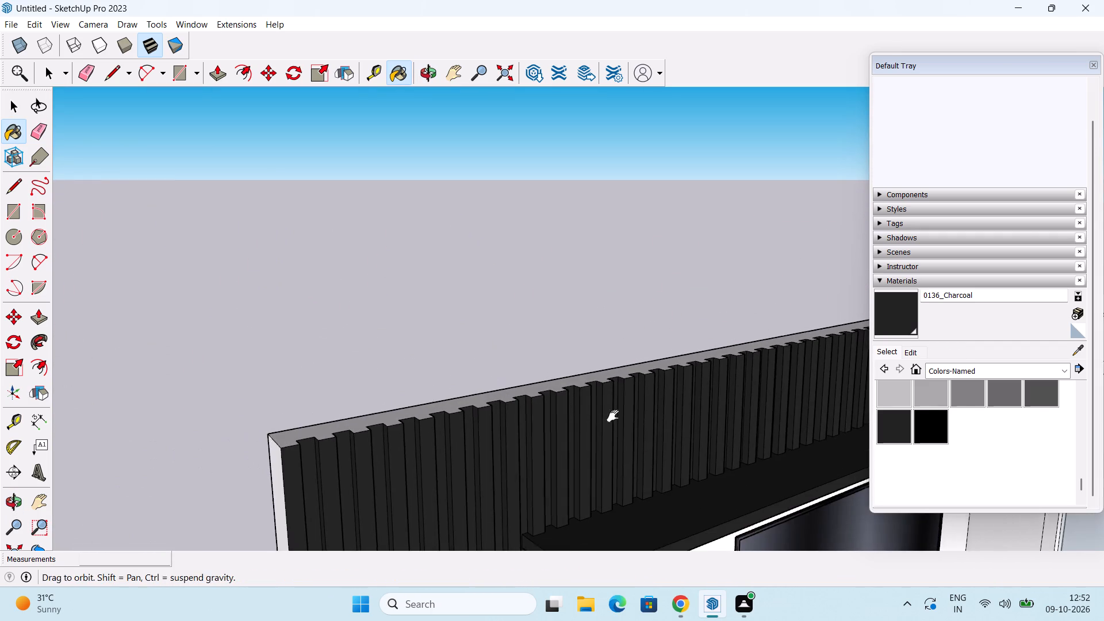
{"action": "middle_click_drag", "start_coordinate": [613, 416], "coordinate": [378, 113], "text": "shift"}
{"action": "scroll", "coordinate": [388, 126], "scroll_direction": "down", "scroll_amount": 8}
{"action": "middle_click_drag", "start_coordinate": [431, 286], "coordinate": [432, 384]}
{"action": "scroll", "coordinate": [424, 394], "scroll_direction": "down", "scroll_amount": 1}
{"action": "scroll", "coordinate": [384, 410], "scroll_direction": "up", "scroll_amount": 3}
{"action": "scroll", "coordinate": [377, 423], "scroll_direction": "down", "scroll_amount": 1}
{"action": "scroll", "coordinate": [368, 435], "scroll_direction": "up", "scroll_amount": 9}
{"action": "middle_click_drag", "start_coordinate": [358, 436], "coordinate": [319, 372]}
{"action": "scroll", "coordinate": [347, 373], "scroll_direction": "up", "scroll_amount": 2}
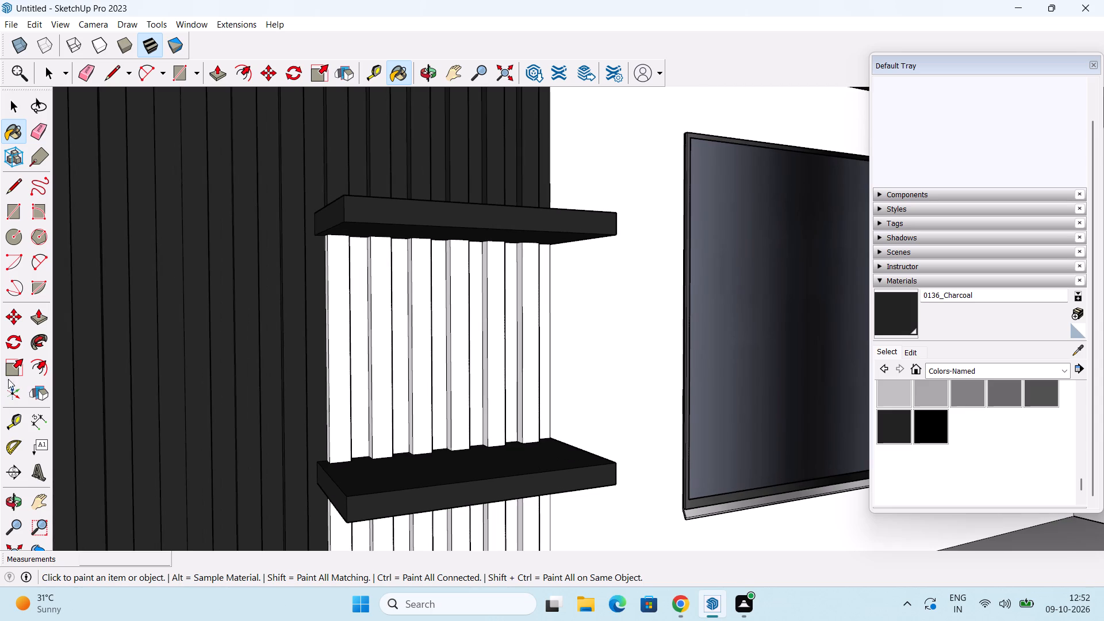
{"action": "scroll", "coordinate": [323, 309], "scroll_direction": "up", "scroll_amount": 1}
{"action": "left_click", "coordinate": [339, 332]}
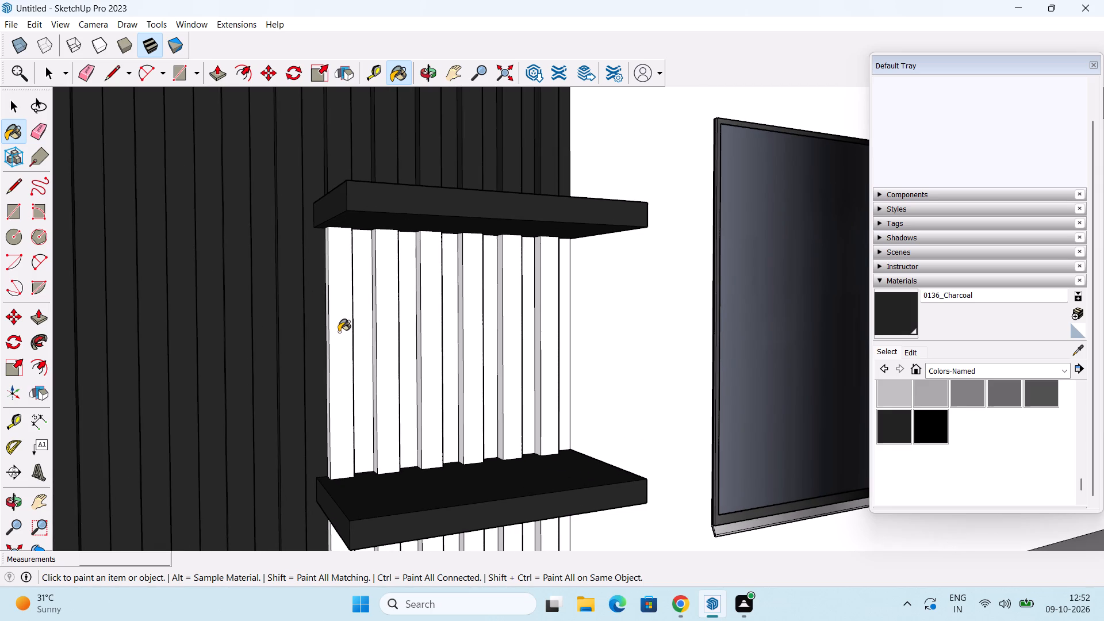
{"action": "left_click", "coordinate": [363, 332]}
{"action": "left_click", "coordinate": [386, 332]}
{"action": "left_click_drag", "start_coordinate": [407, 333], "coordinate": [415, 333]}
{"action": "left_click", "coordinate": [425, 335]}
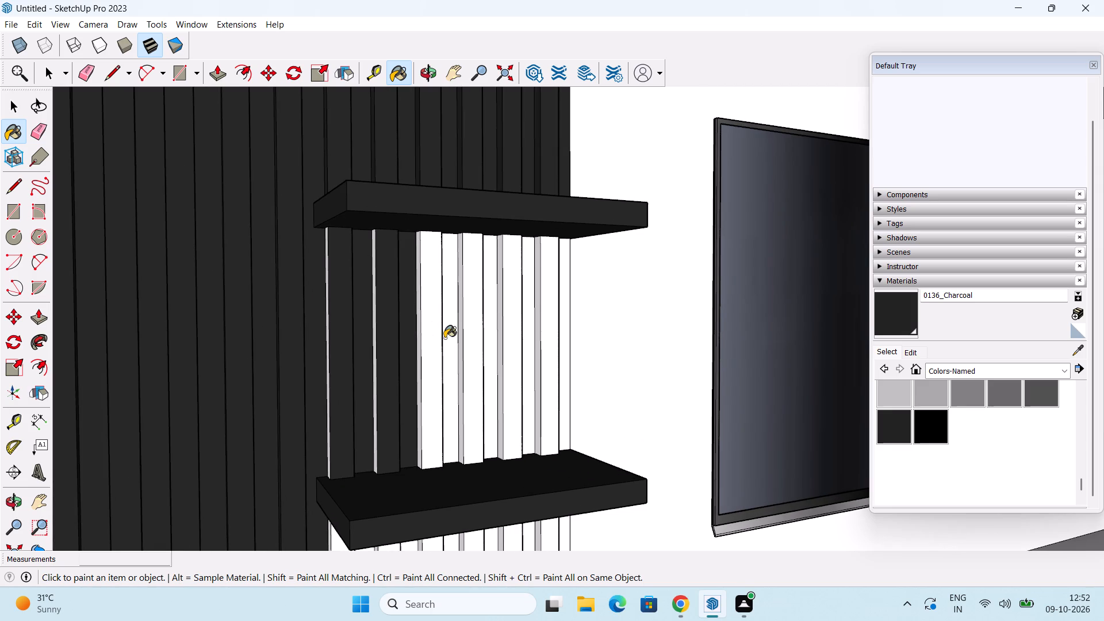
Fill the remaining white slat fronts and recesses between the two short shelves, up to the TV-side edge, with 0136_Charcoal.
{"action": "left_click", "coordinate": [444, 338]}
{"action": "left_click", "coordinate": [466, 339]}
{"action": "left_click", "coordinate": [490, 340]}
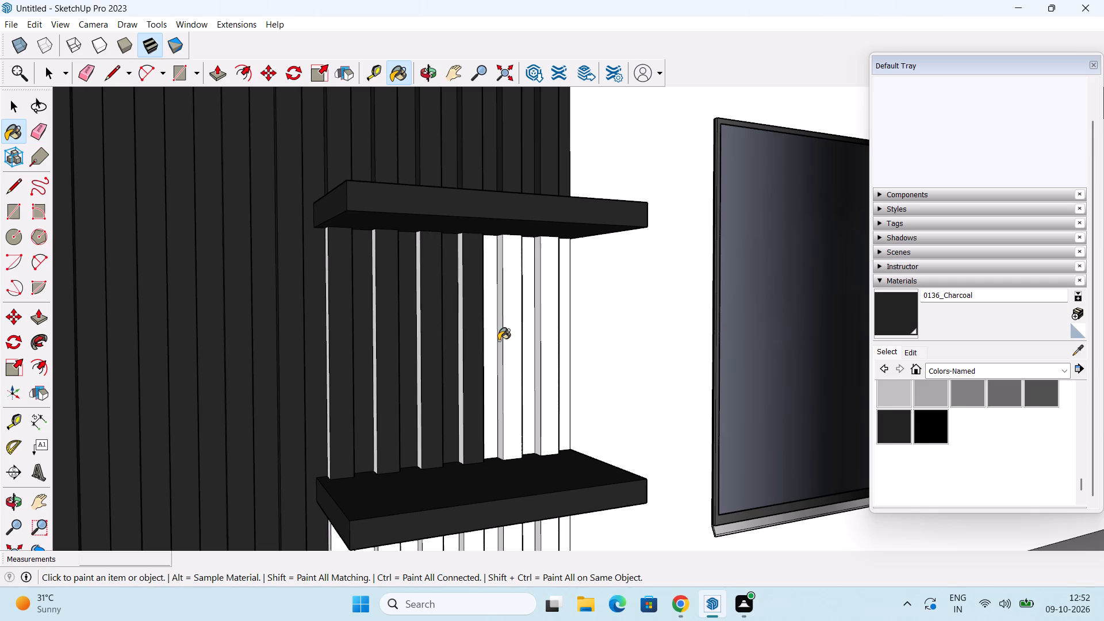
{"action": "left_click", "coordinate": [508, 343]}
{"action": "left_click", "coordinate": [525, 344]}
{"action": "left_click", "coordinate": [535, 344]}
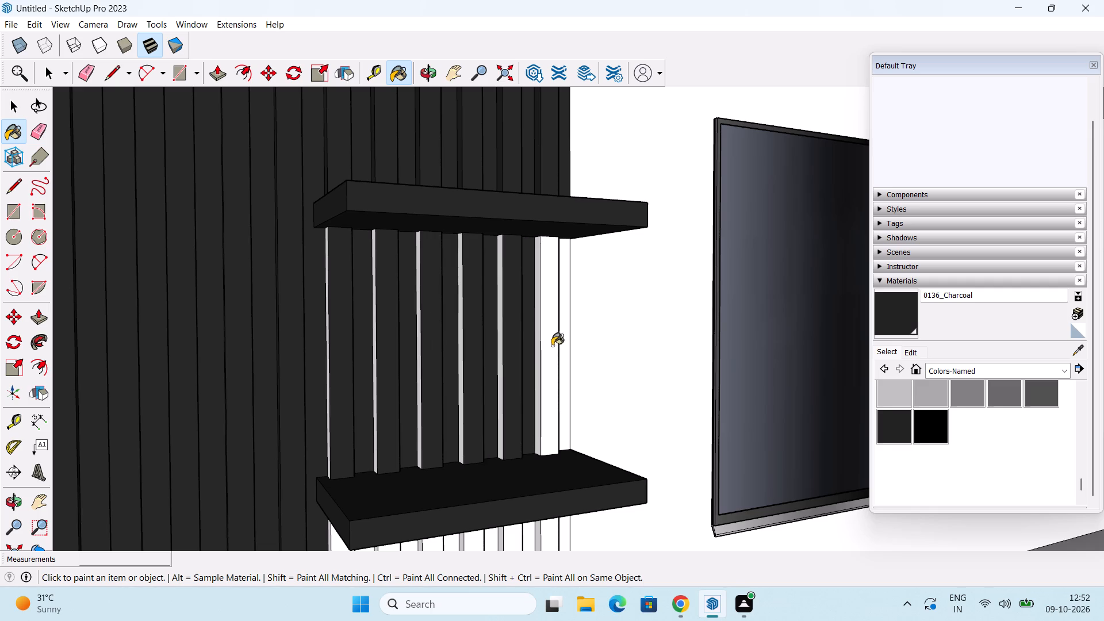
{"action": "left_click", "coordinate": [550, 346]}
{"action": "left_click", "coordinate": [563, 344]}
Paint the six white slat side faces facing away from the TV, between the two short shelves, with 0136_Charcoal.
{"action": "middle_click_drag", "start_coordinate": [526, 379], "coordinate": [618, 395]}
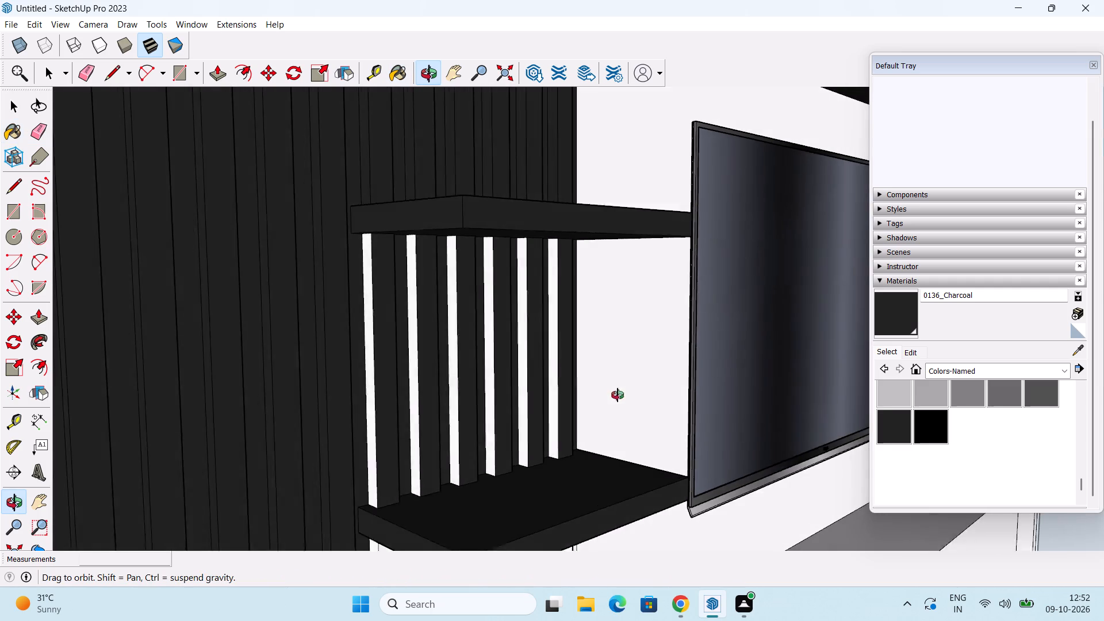
{"action": "middle_click_drag", "start_coordinate": [618, 395], "coordinate": [622, 407]}
{"action": "left_click", "coordinate": [375, 375]}
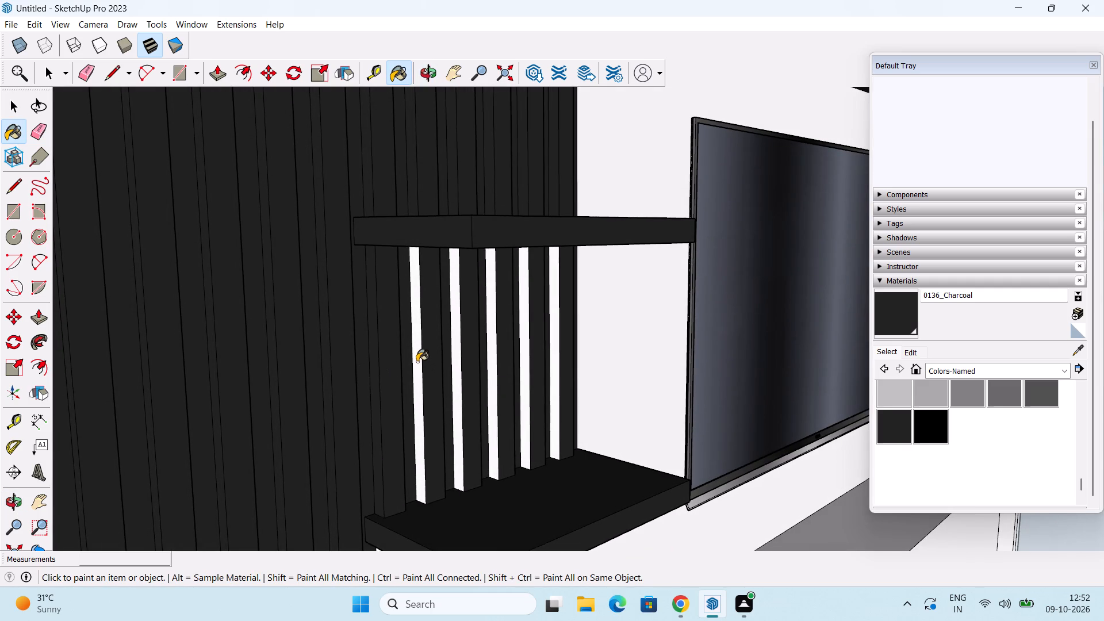
{"action": "left_click", "coordinate": [417, 362]}
{"action": "left_click", "coordinate": [455, 360]}
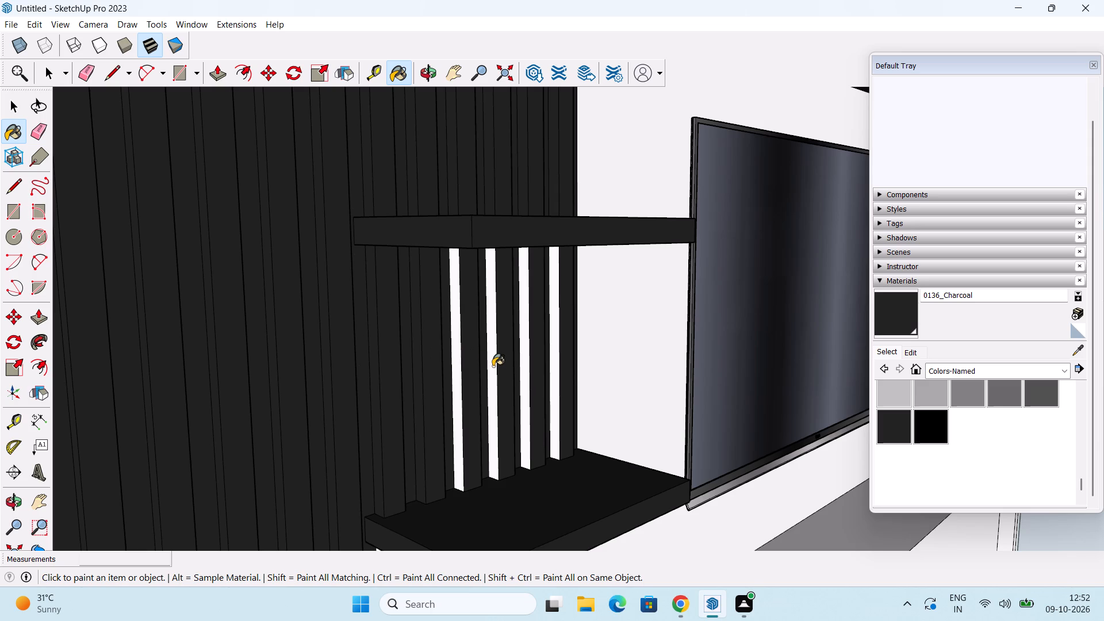
{"action": "left_click", "coordinate": [493, 366]}
{"action": "left_click", "coordinate": [525, 370]}
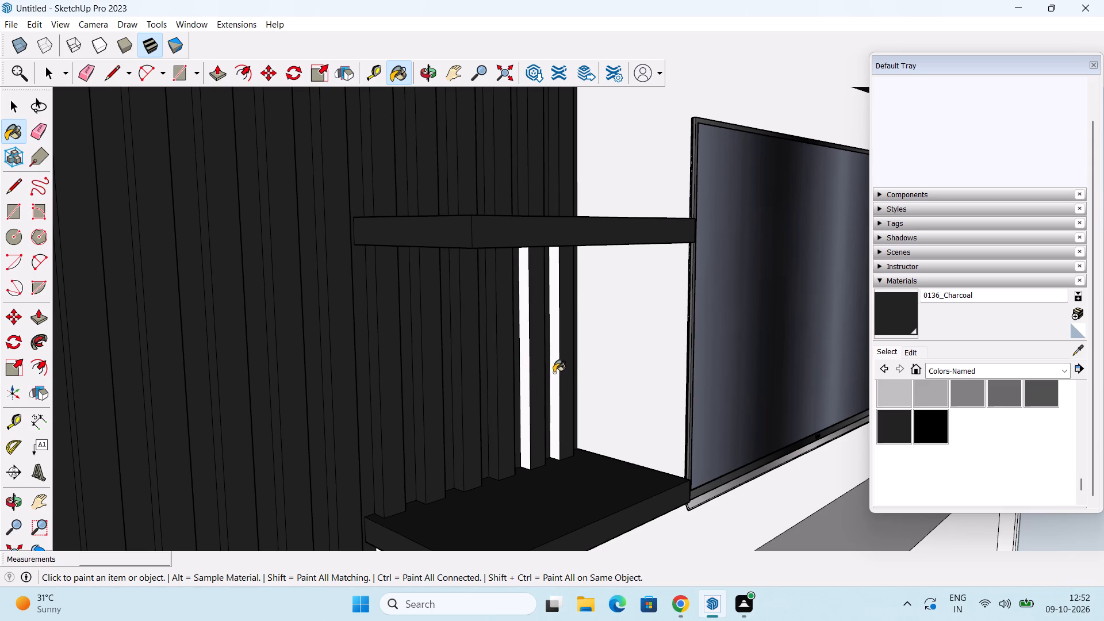
{"action": "left_click", "coordinate": [555, 373]}
Paint the six slat side faces facing the TV, between the two short shelves, with 0136_Charcoal.
{"action": "middle_click_drag", "start_coordinate": [582, 389], "coordinate": [175, 388]}
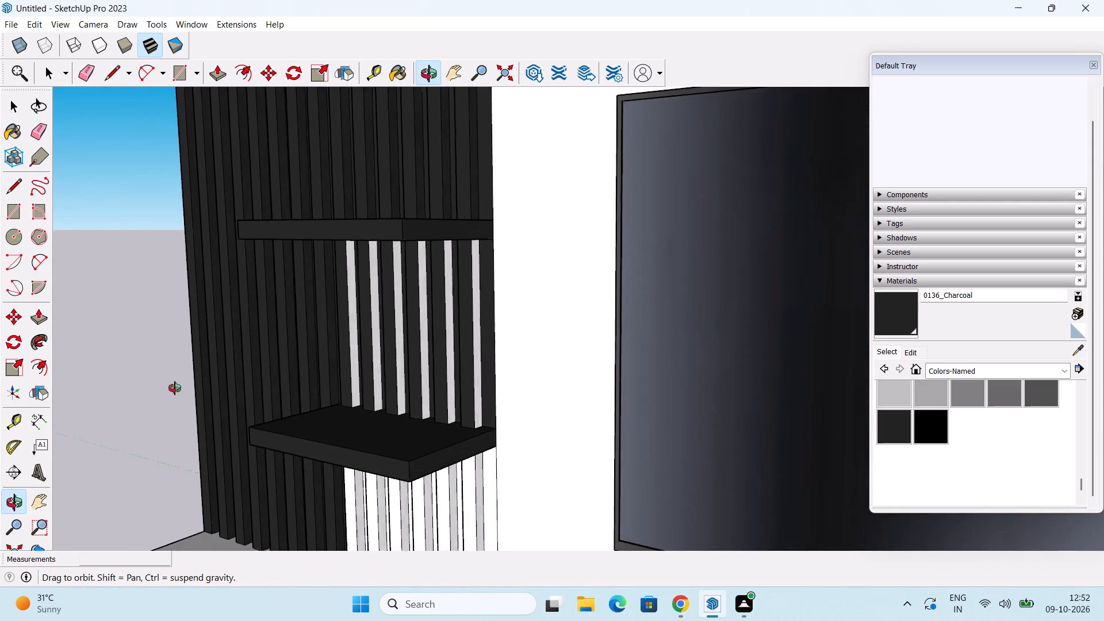
{"action": "middle_click_drag", "start_coordinate": [175, 388], "coordinate": [174, 388]}
{"action": "scroll", "coordinate": [522, 363], "scroll_direction": "up", "scroll_amount": 2}
{"action": "scroll", "coordinate": [482, 339], "scroll_direction": "up", "scroll_amount": 3}
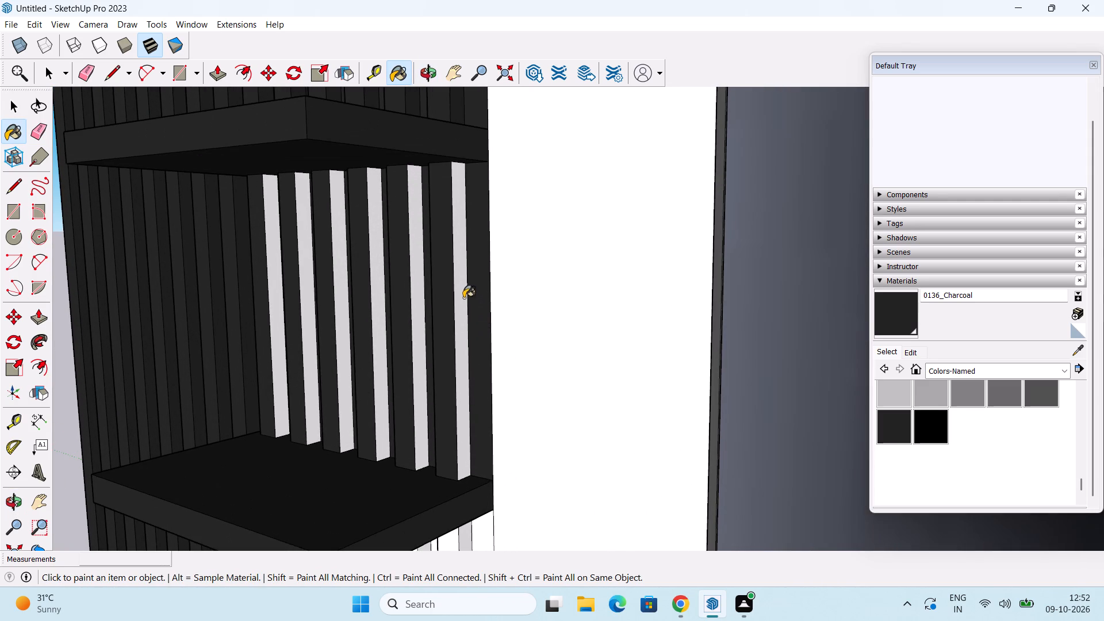
{"action": "left_click", "coordinate": [462, 294]}
{"action": "left_click", "coordinate": [419, 300]}
{"action": "left_click", "coordinate": [373, 300]}
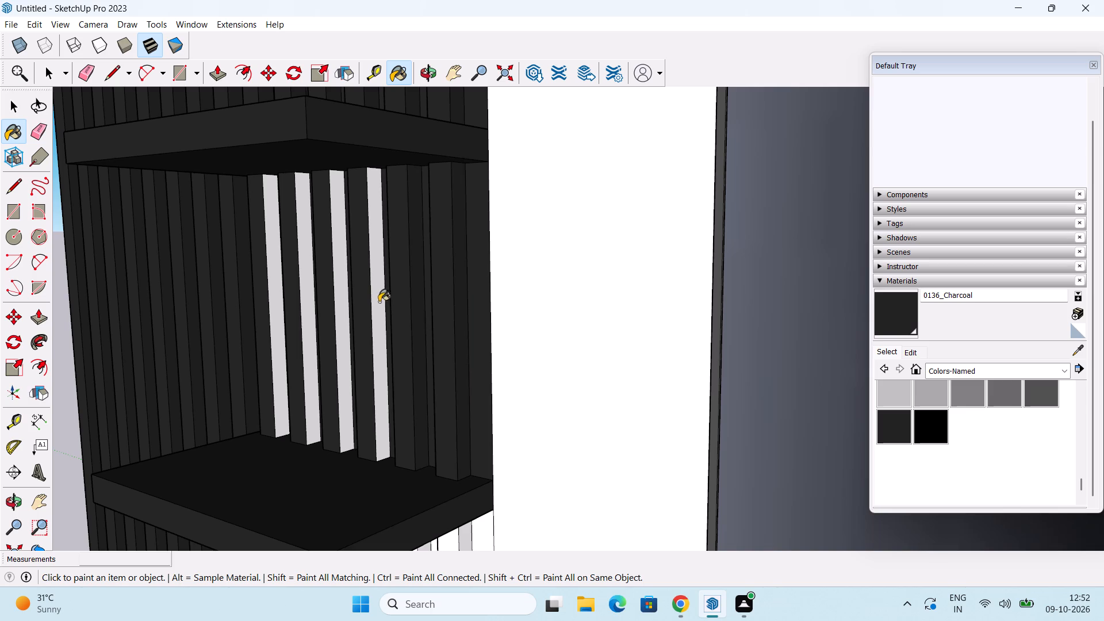
{"action": "left_click", "coordinate": [340, 303]}
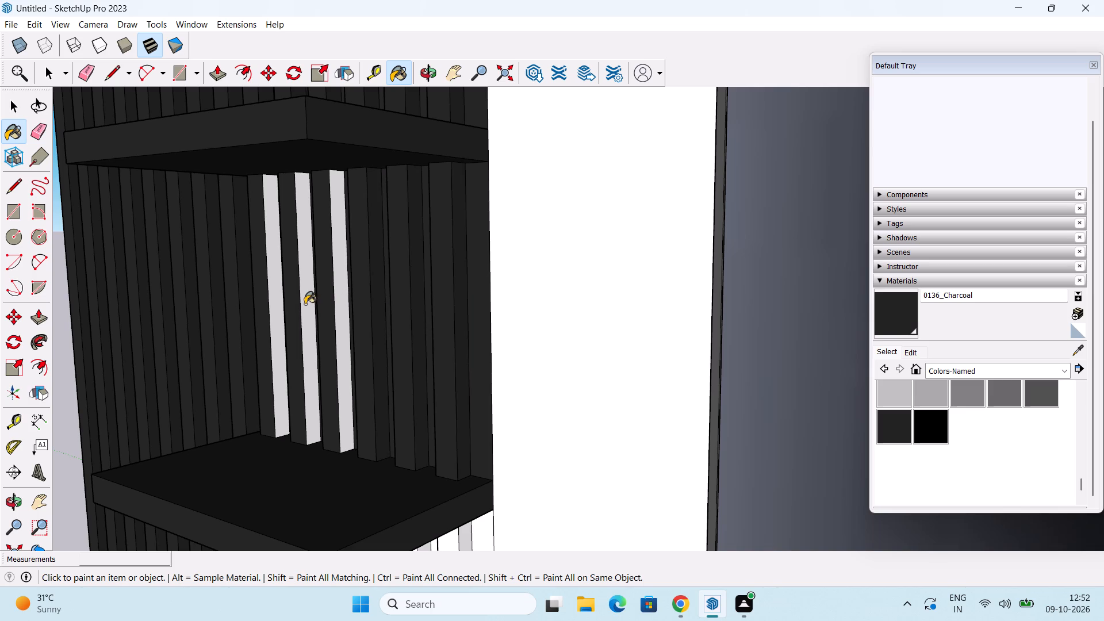
{"action": "left_click", "coordinate": [306, 304]}
{"action": "left_click", "coordinate": [274, 309]}
Paint the fronts of the first four slats below the lower short shelf, counting toward the TV, with 0136_Charcoal.
{"action": "scroll", "coordinate": [345, 323], "scroll_direction": "down", "scroll_amount": 6}
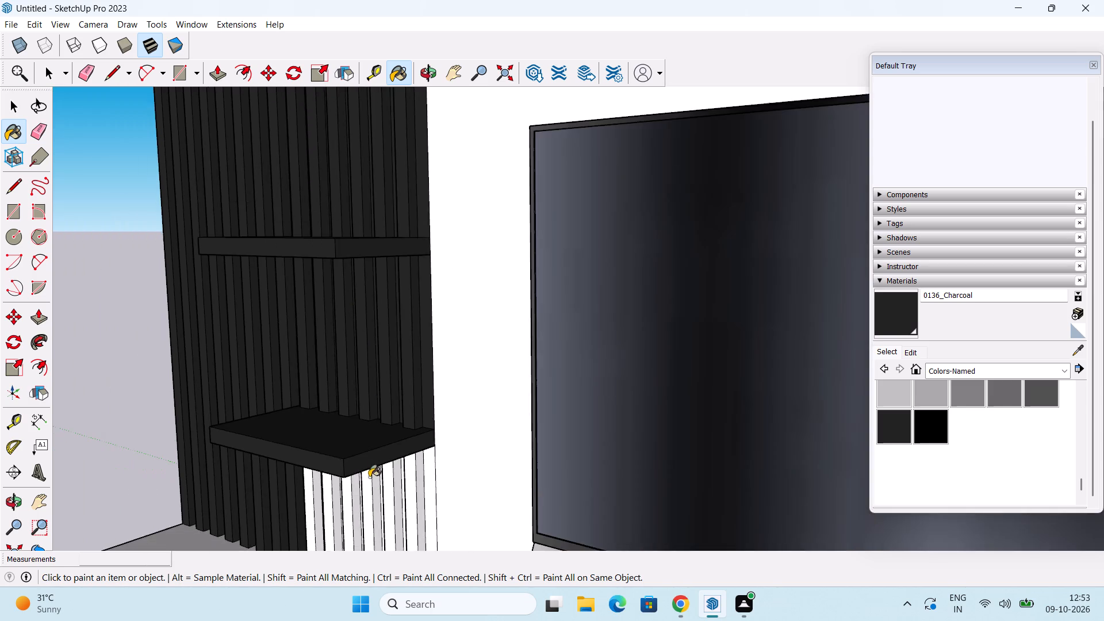
{"action": "middle_click_drag", "start_coordinate": [369, 477], "coordinate": [417, 358]}
{"action": "middle_click_drag", "start_coordinate": [343, 493], "coordinate": [655, 490]}
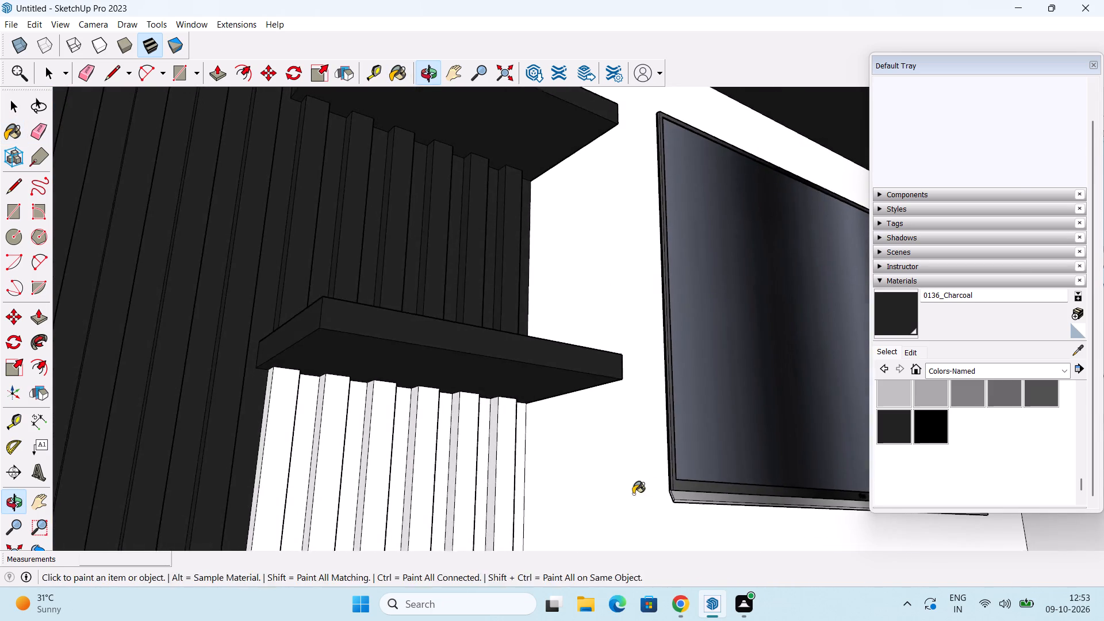
{"action": "middle_click_drag", "start_coordinate": [633, 493], "coordinate": [707, 504]}
{"action": "middle_click_drag", "start_coordinate": [704, 500], "coordinate": [619, 415]}
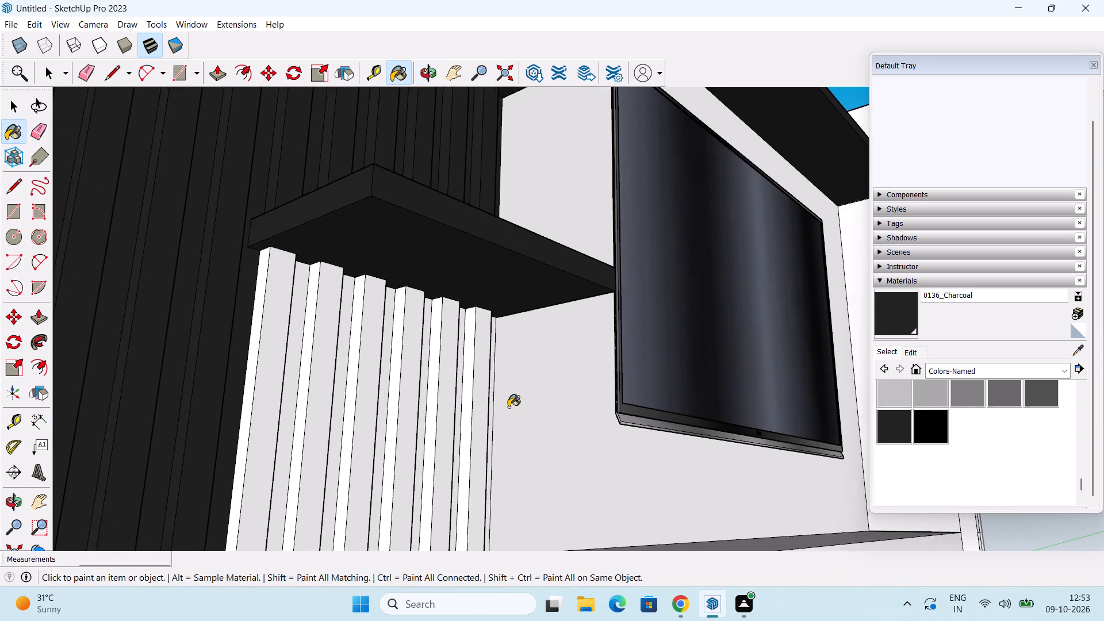
{"action": "middle_click_drag", "start_coordinate": [508, 407], "coordinate": [590, 447]}
{"action": "middle_click_drag", "start_coordinate": [587, 447], "coordinate": [531, 384]}
{"action": "left_click_drag", "start_coordinate": [319, 381], "coordinate": [342, 381]}
{"action": "left_click", "coordinate": [367, 379]}
{"action": "left_click", "coordinate": [329, 382]}
{"action": "left_click_drag", "start_coordinate": [303, 388], "coordinate": [335, 392]}
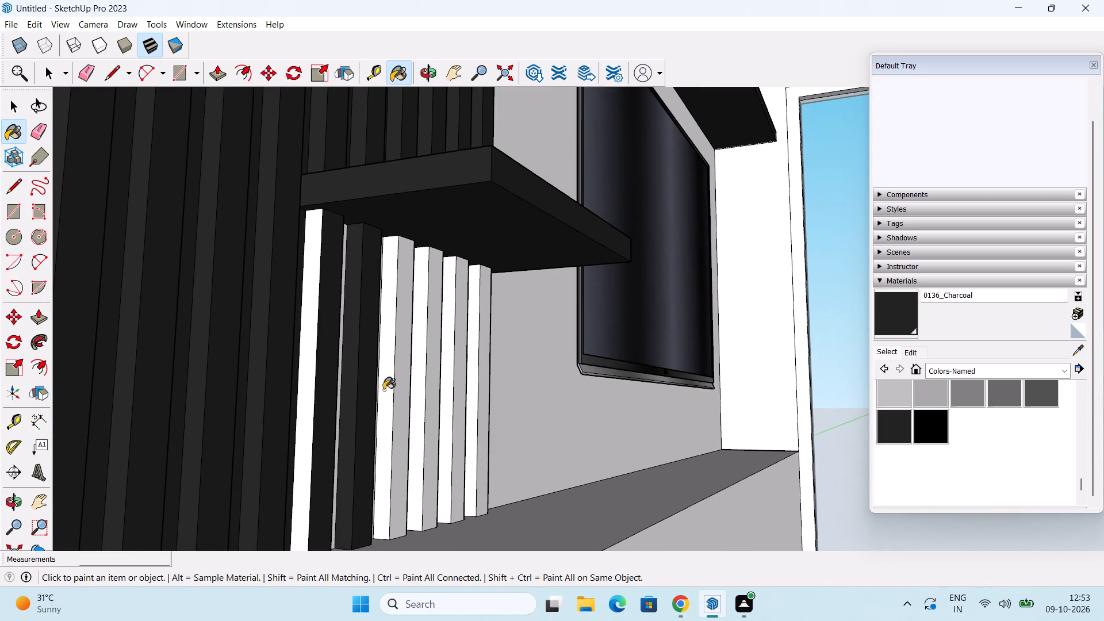
{"action": "left_click", "coordinate": [404, 388]}
{"action": "left_click_drag", "start_coordinate": [431, 389], "coordinate": [437, 389]}
Paint the last two slat fronts and the white side faces facing away from the TV, below the lower short shelf, with 0136_Charcoal.
{"action": "left_click", "coordinate": [450, 391]}
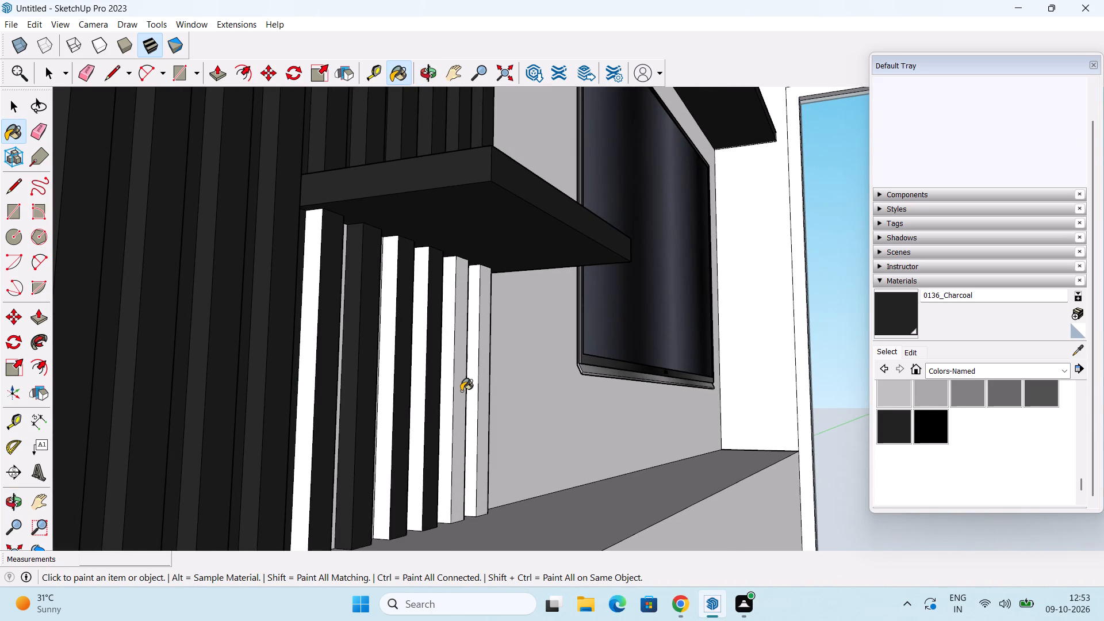
{"action": "left_click", "coordinate": [460, 390]}
{"action": "left_click", "coordinate": [475, 389]}
{"action": "left_click", "coordinate": [485, 392]}
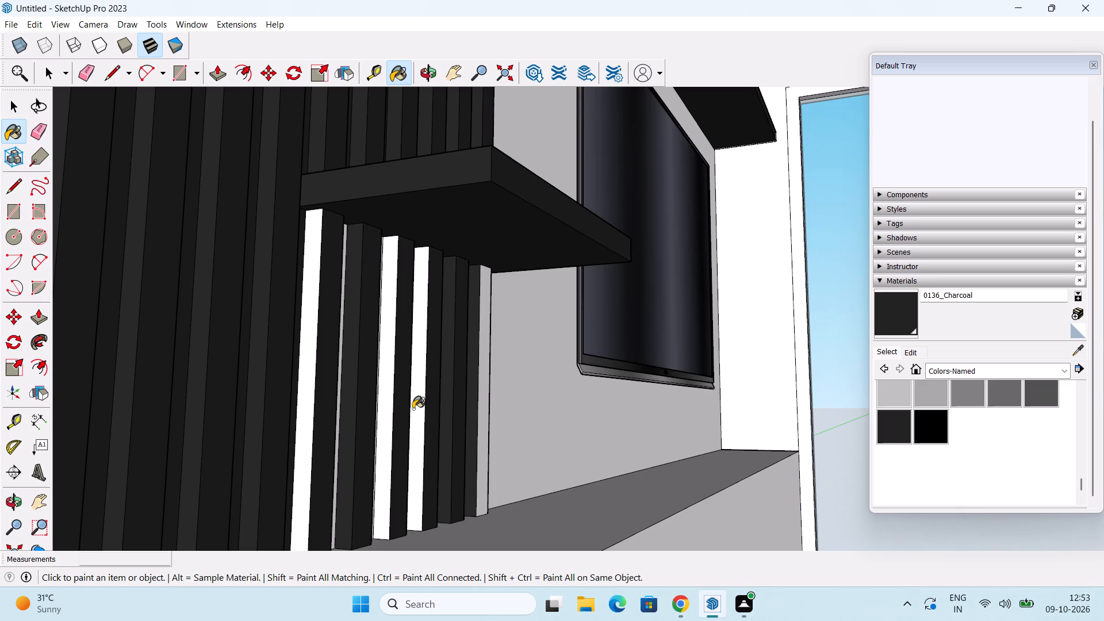
{"action": "left_click", "coordinate": [418, 410]}
{"action": "left_click", "coordinate": [385, 407]}
{"action": "left_click", "coordinate": [302, 411]}
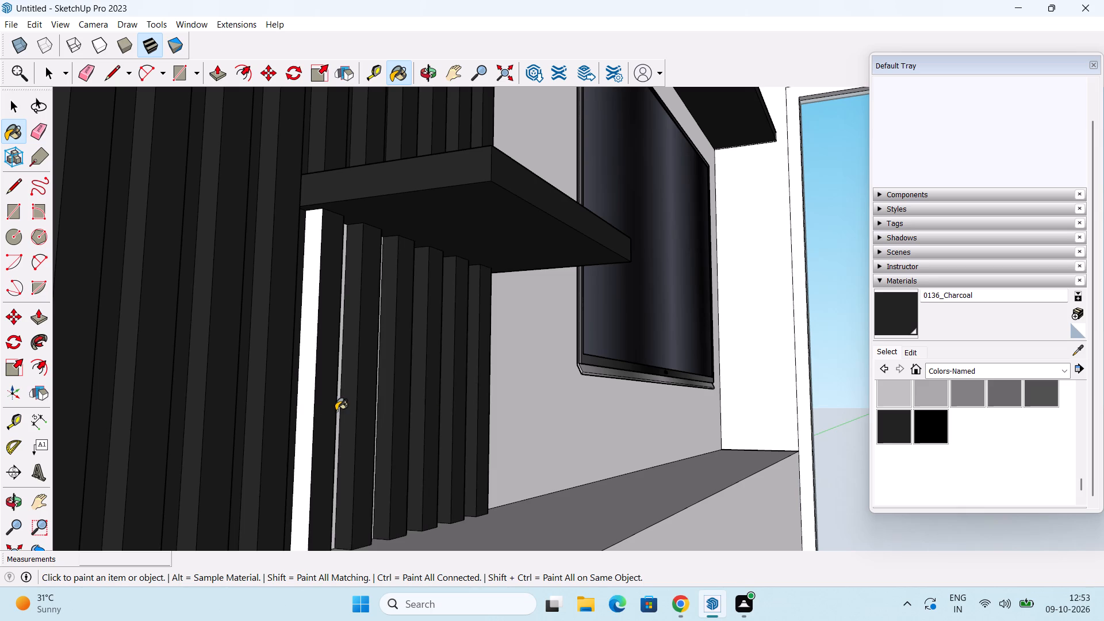
{"action": "left_click", "coordinate": [339, 402]}
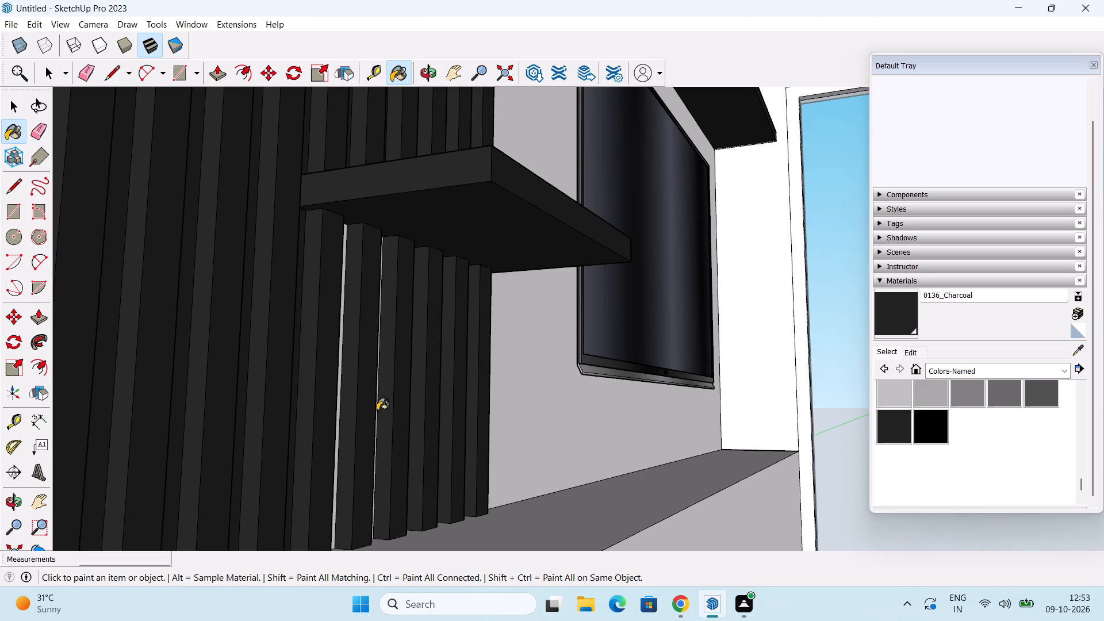
{"action": "left_click", "coordinate": [377, 411]}
{"action": "left_click", "coordinate": [377, 409]}
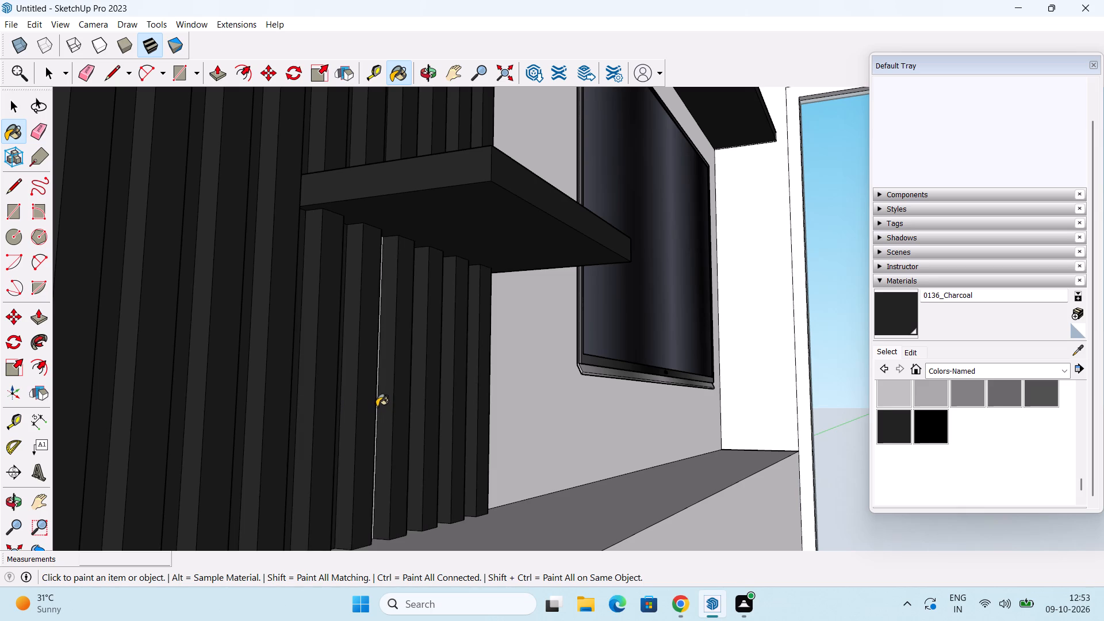
Fill the white recesses between the slats below the lower short shelf, up to the TV-side edge, with 0136_Charcoal.
{"action": "middle_click_drag", "start_coordinate": [455, 418], "coordinate": [211, 430]}
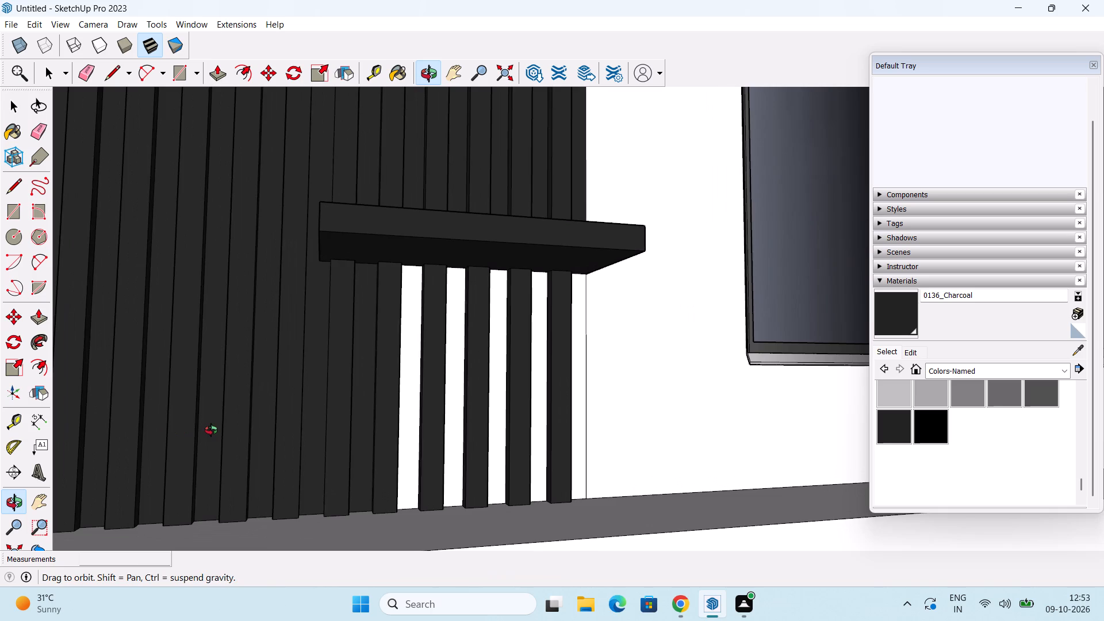
{"action": "middle_click_drag", "start_coordinate": [211, 430], "coordinate": [218, 430]}
{"action": "scroll", "coordinate": [620, 423], "scroll_direction": "up", "scroll_amount": 3}
{"action": "left_click", "coordinate": [553, 410]}
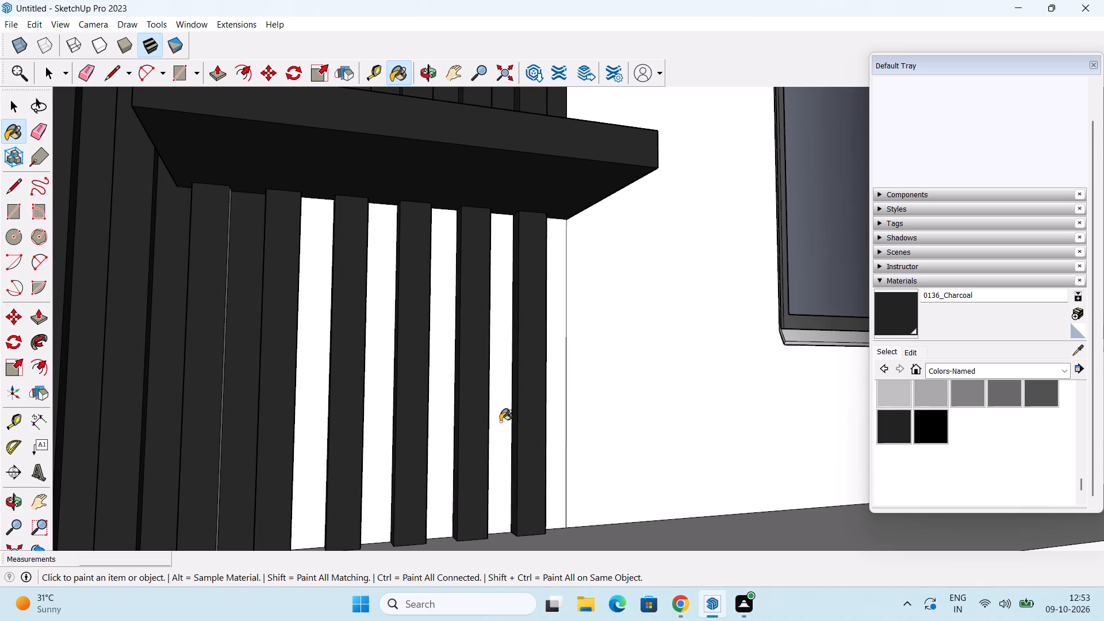
{"action": "left_click", "coordinate": [488, 421]}
{"action": "left_click", "coordinate": [455, 424]}
{"action": "left_click_drag", "start_coordinate": [392, 414], "coordinate": [382, 417]}
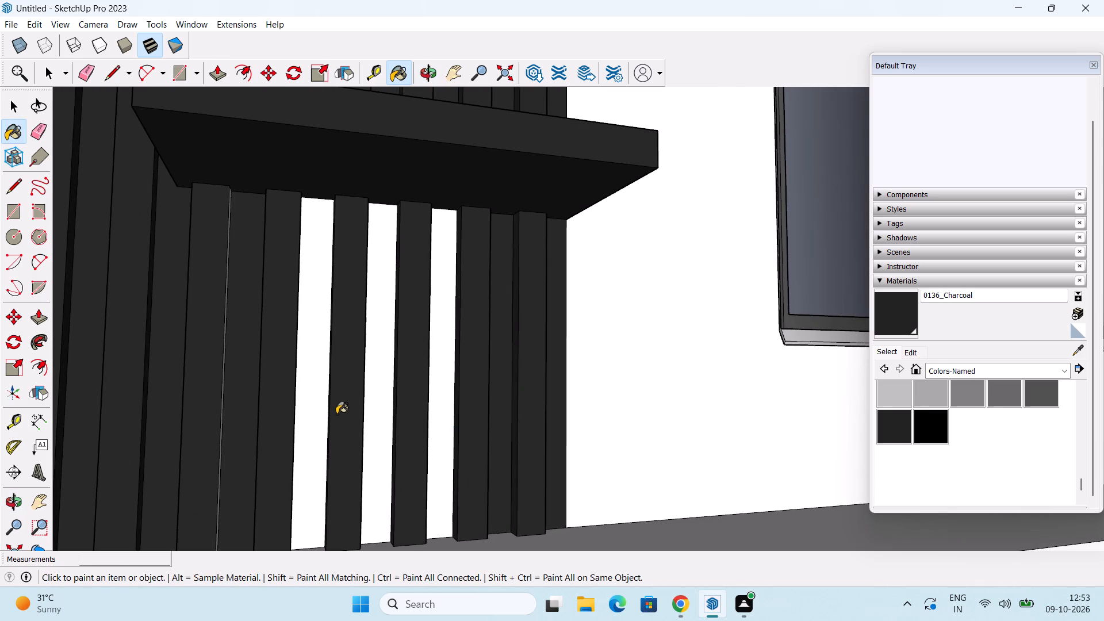
{"action": "left_click_drag", "start_coordinate": [321, 409], "coordinate": [327, 404]}
{"action": "left_click", "coordinate": [446, 405]}
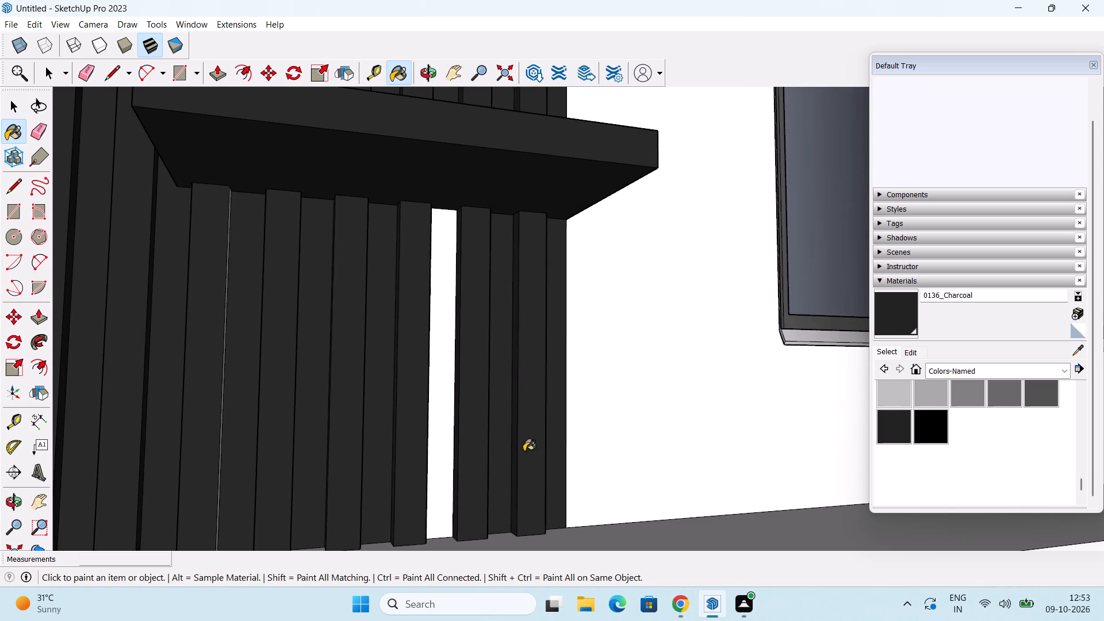
Paint the six slat side faces facing the TV, below the lower short shelf, with 0136_Charcoal.
{"action": "middle_click_drag", "start_coordinate": [511, 451], "coordinate": [229, 444]}
{"action": "scroll", "coordinate": [661, 422], "scroll_direction": "up", "scroll_amount": 2}
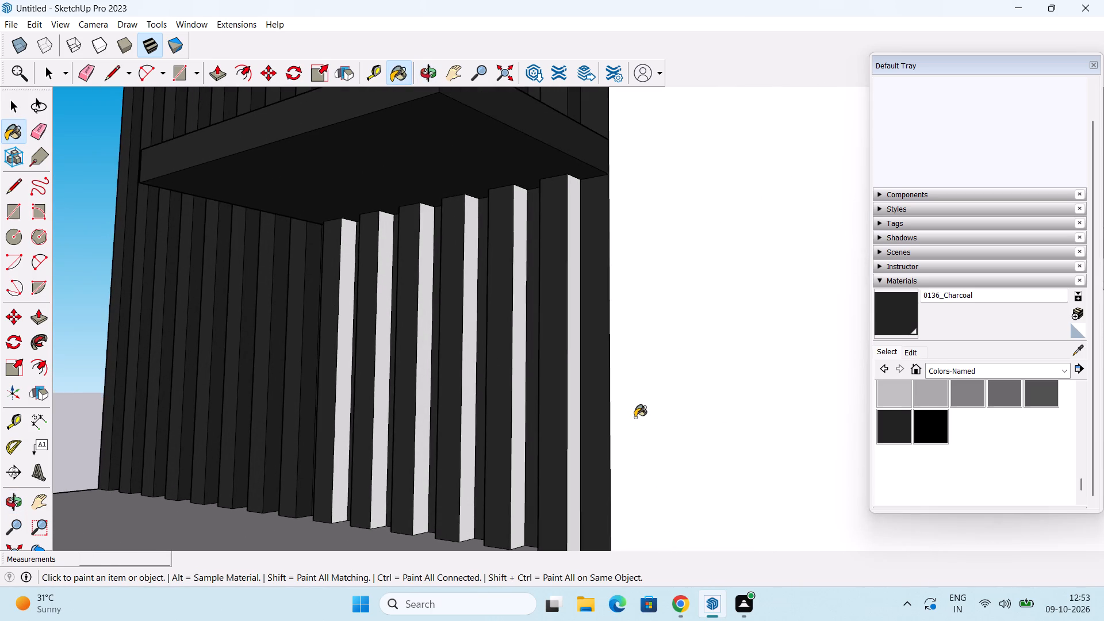
{"action": "scroll", "coordinate": [617, 407], "scroll_direction": "up", "scroll_amount": 2}
{"action": "left_click", "coordinate": [563, 391]}
{"action": "left_click", "coordinate": [493, 387]}
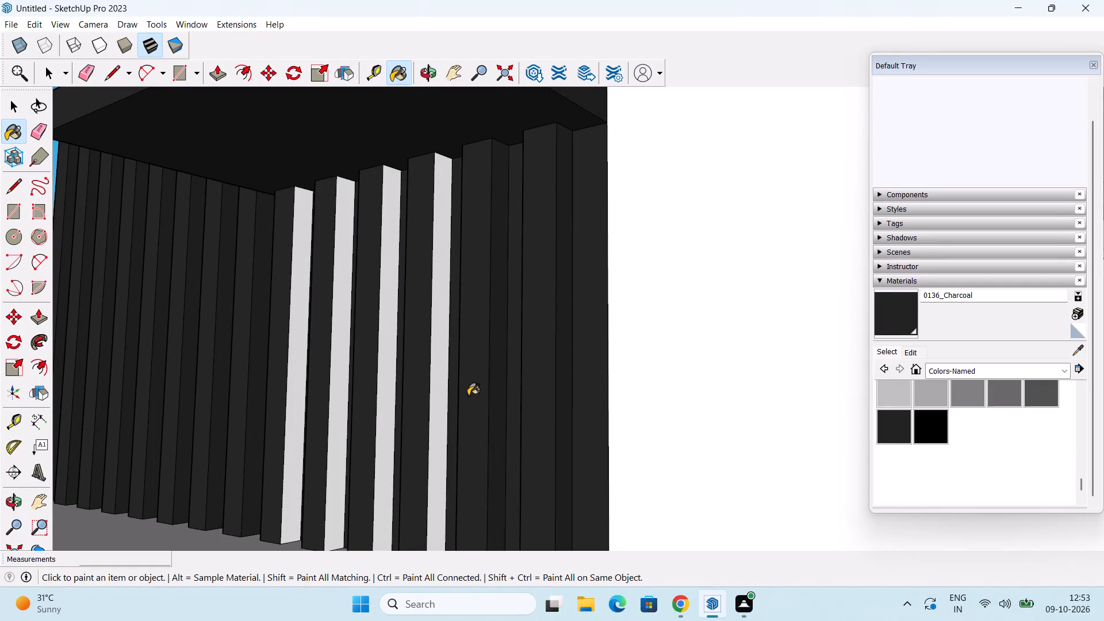
{"action": "left_click", "coordinate": [448, 389]}
{"action": "left_click", "coordinate": [439, 375]}
{"action": "left_click", "coordinate": [394, 381]}
{"action": "left_click", "coordinate": [343, 379]}
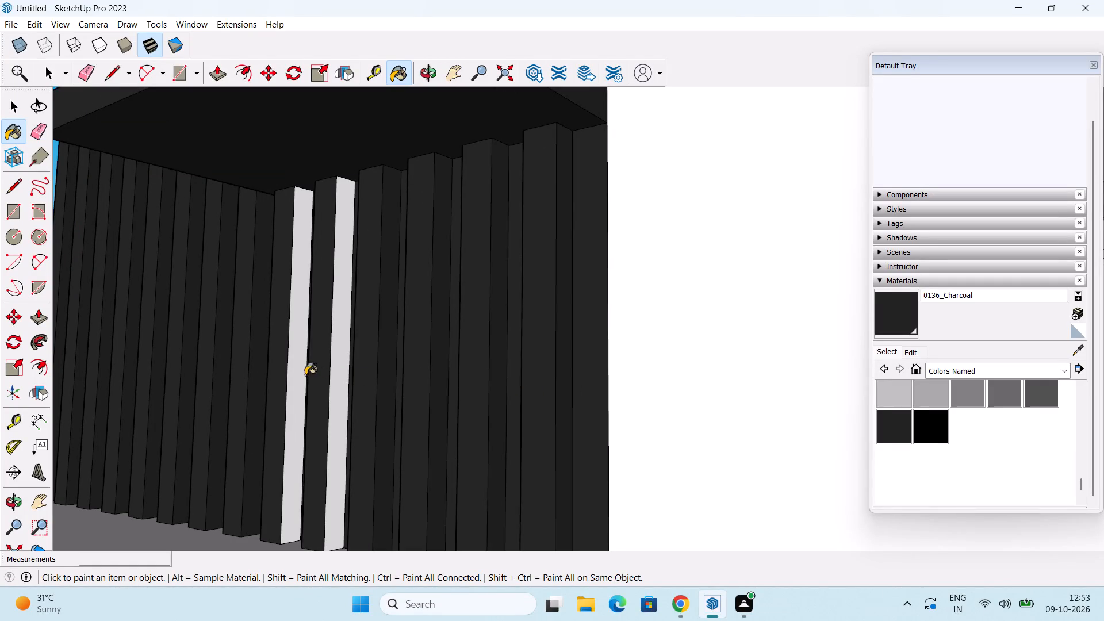
{"action": "left_click", "coordinate": [300, 372]}
Examine the slatted panel and shelves from the front and the side for any unpainted faces.
{"action": "scroll", "coordinate": [540, 389], "scroll_direction": "down", "scroll_amount": 7}
{"action": "scroll", "coordinate": [533, 445], "scroll_direction": "down", "scroll_amount": 6}
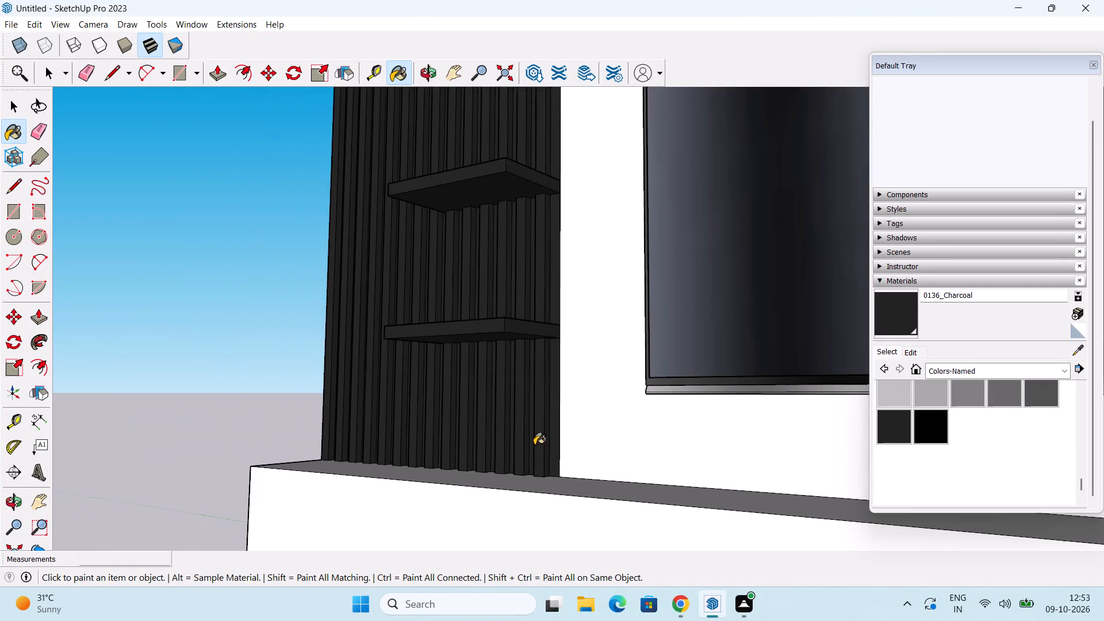
{"action": "middle_click_drag", "start_coordinate": [589, 454], "coordinate": [1103, 416]}
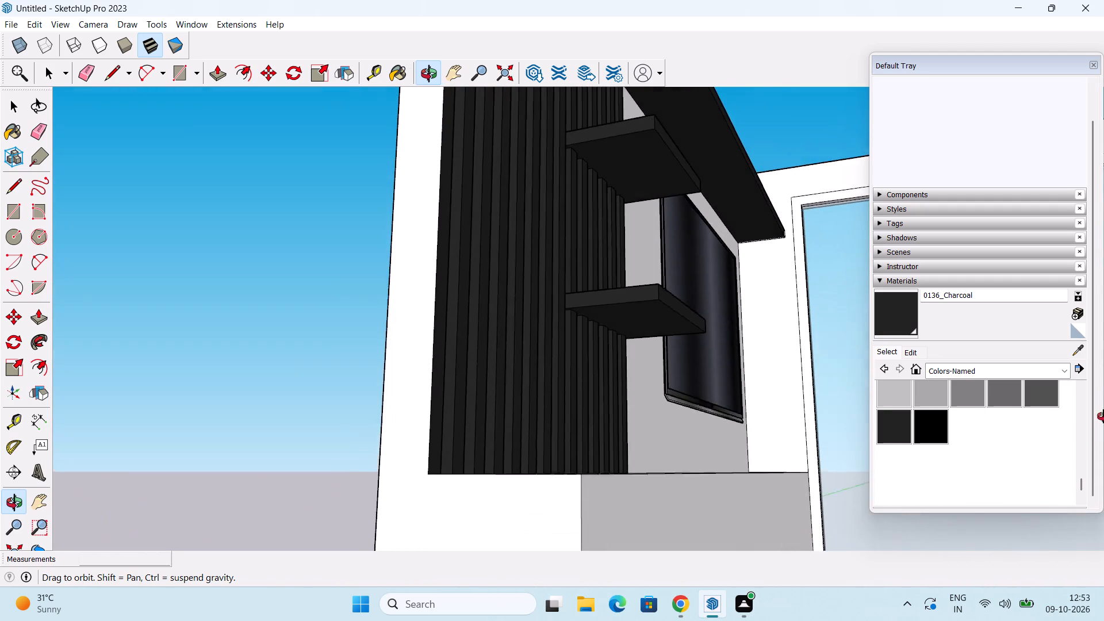
{"action": "middle_click_drag", "start_coordinate": [1103, 416], "coordinate": [1041, 441]}
{"action": "middle_click_drag", "start_coordinate": [566, 408], "coordinate": [692, 440]}
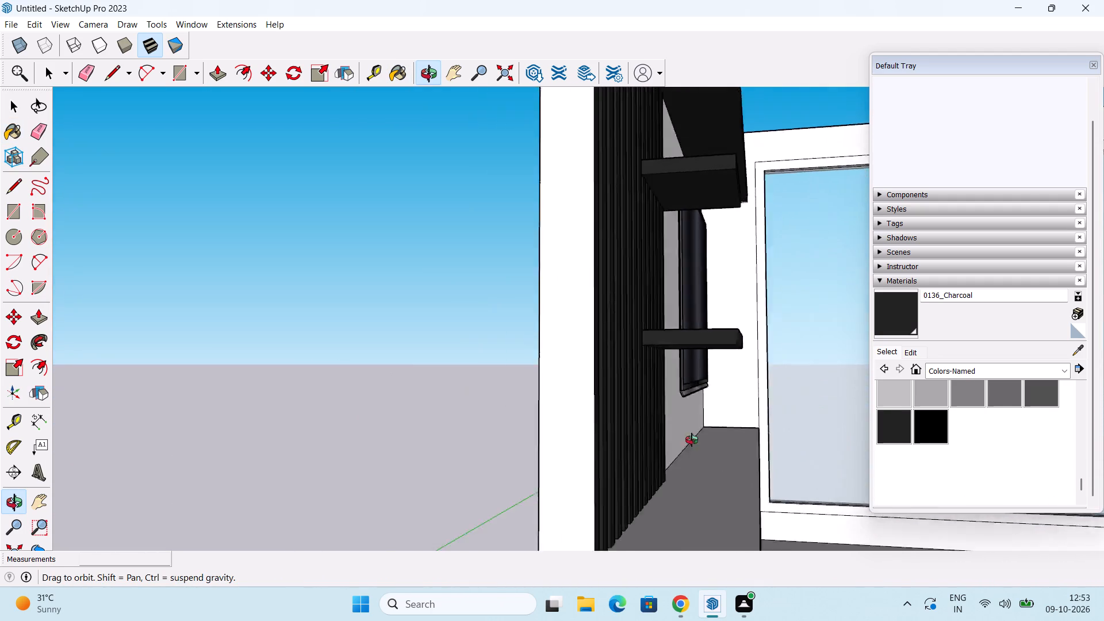
{"action": "middle_click_drag", "start_coordinate": [692, 440], "coordinate": [444, 424]}
{"action": "scroll", "coordinate": [455, 411], "scroll_direction": "down", "scroll_amount": 7}
{"action": "scroll", "coordinate": [490, 443], "scroll_direction": "down", "scroll_amount": 2}
{"action": "middle_click_drag", "start_coordinate": [488, 443], "coordinate": [493, 446]}
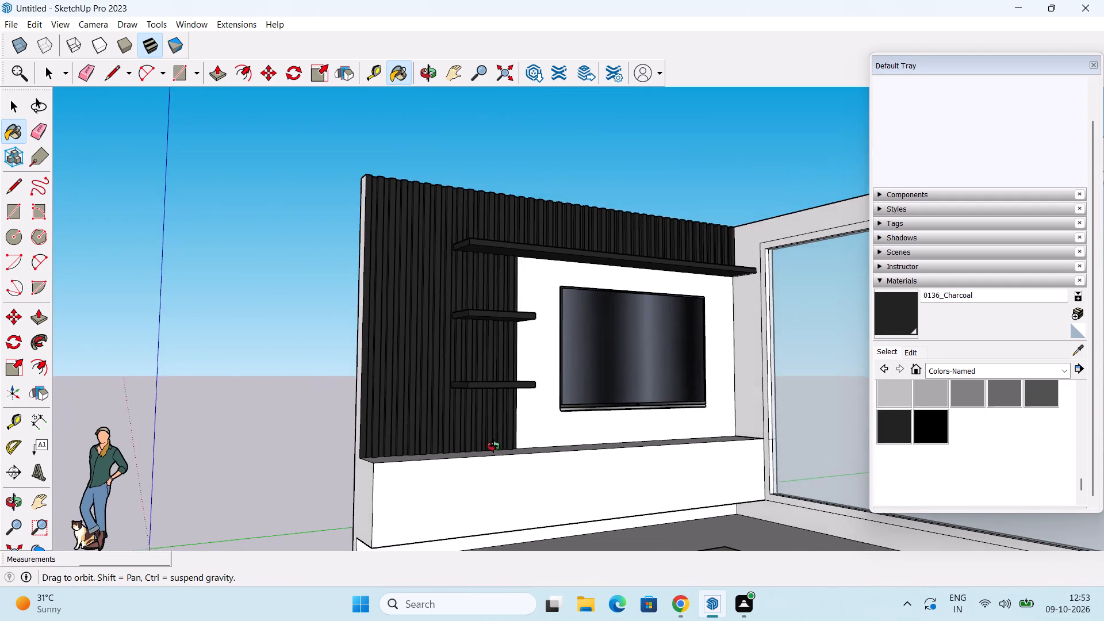
{"action": "middle_click_drag", "start_coordinate": [493, 446], "coordinate": [469, 428]}
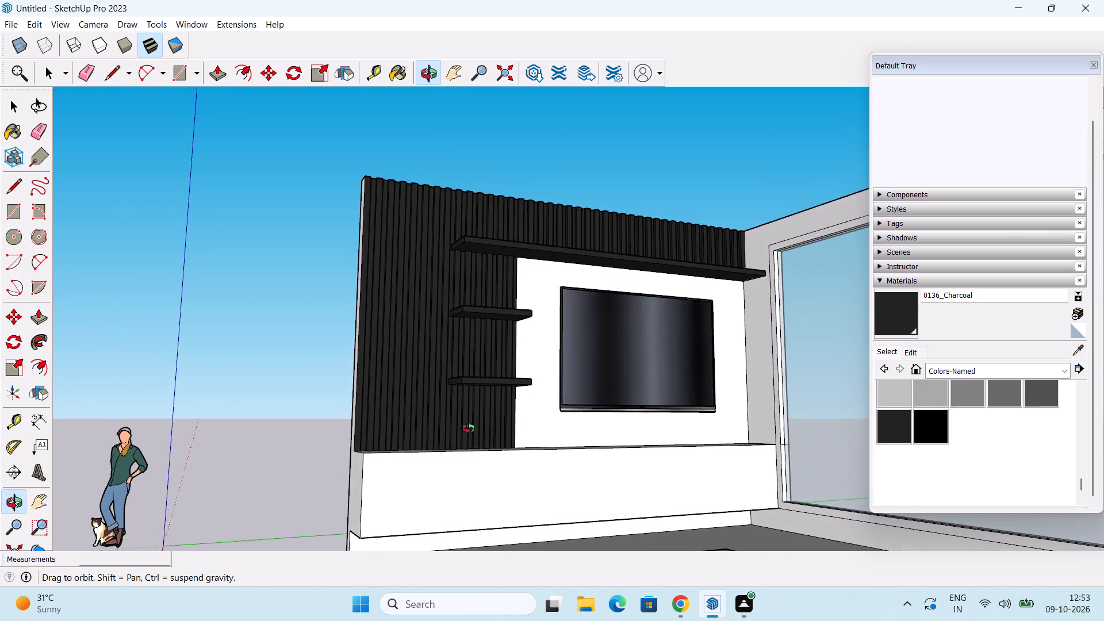
{"action": "middle_click_drag", "start_coordinate": [469, 428], "coordinate": [709, 455]}
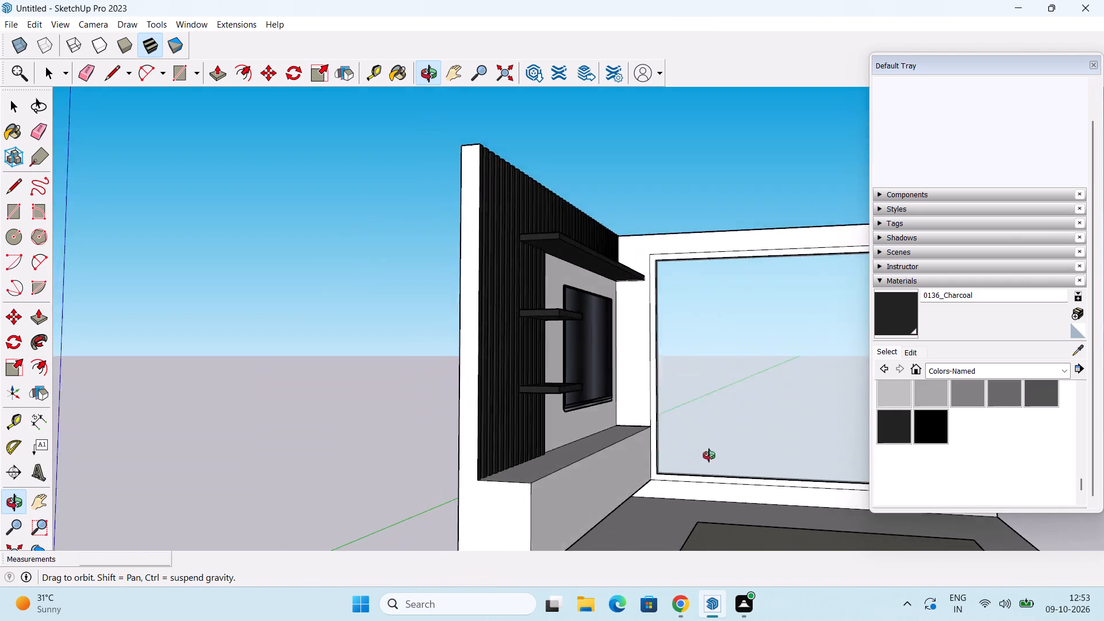
{"action": "middle_click_drag", "start_coordinate": [709, 455], "coordinate": [711, 467]}
{"action": "middle_click_drag", "start_coordinate": [711, 470], "coordinate": [661, 424], "text": "shift"}
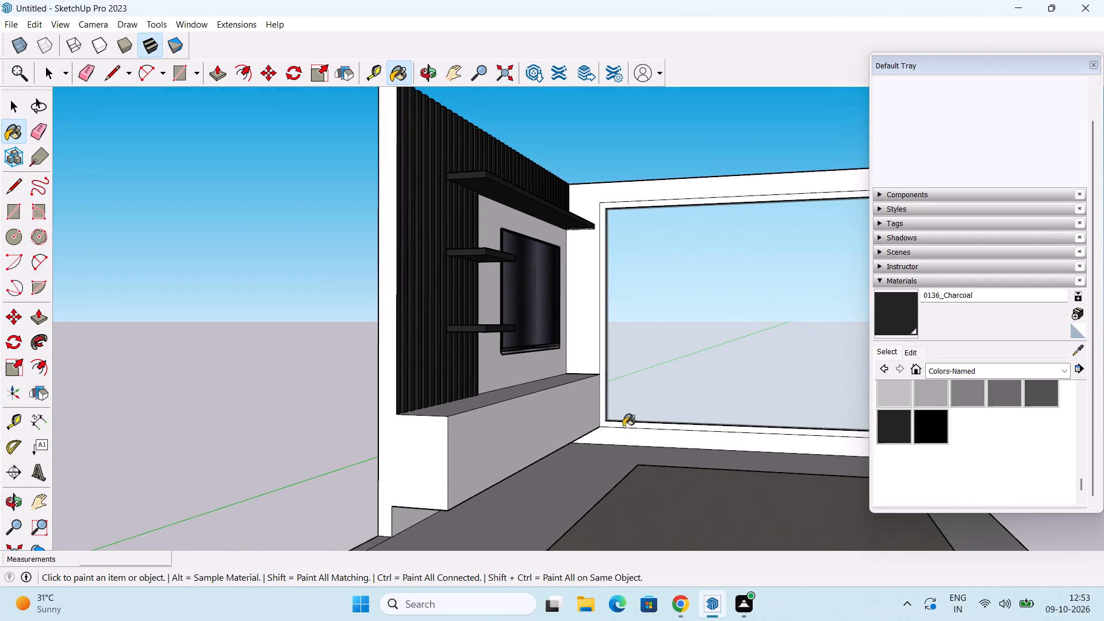
Offset the edges of the low TV cabinet's long front face inward, first by 6", revised to 3".
{"action": "key", "text": "space"}
{"action": "middle_click_drag", "start_coordinate": [594, 432], "coordinate": [431, 424]}
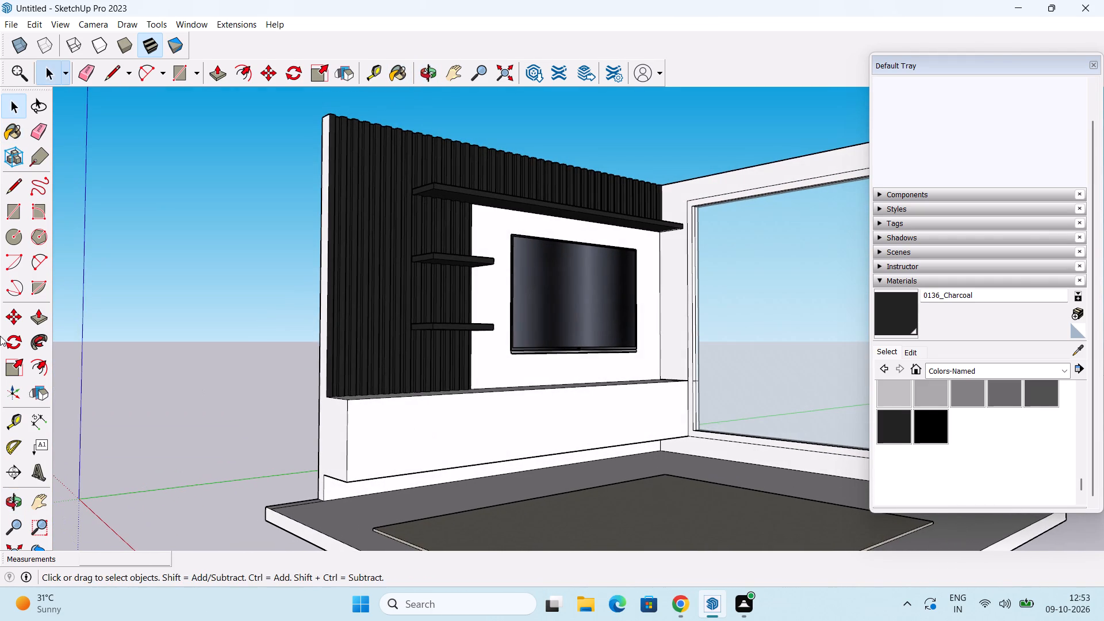
{"action": "left_click", "coordinate": [40, 362]}
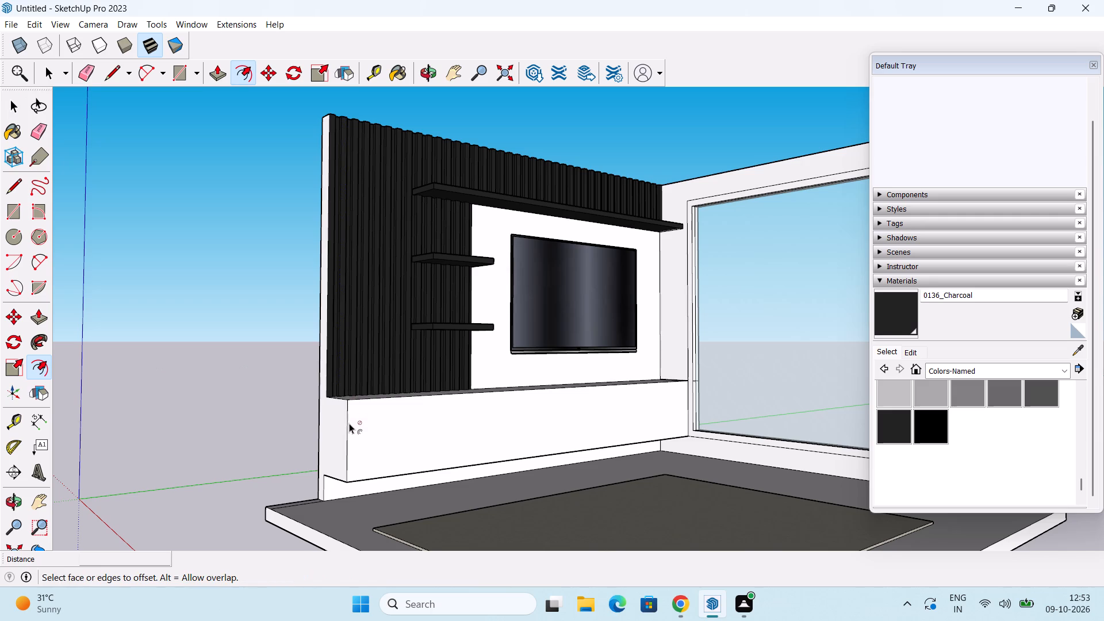
{"action": "left_click", "coordinate": [355, 423]}
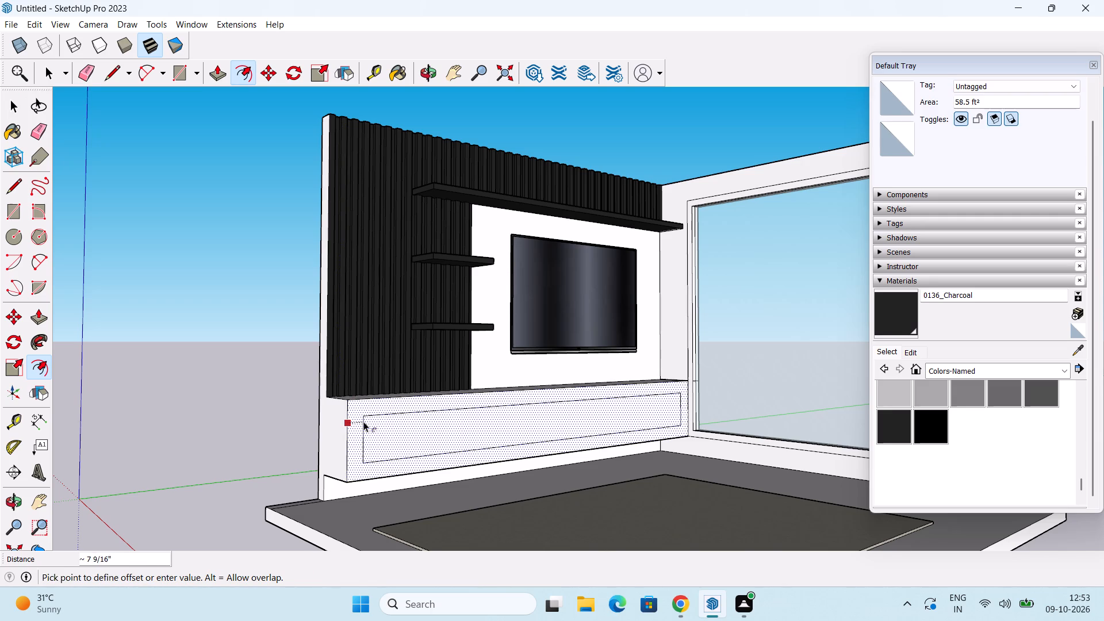
{"action": "type", "text": "6\""}
{"action": "key", "text": "Return"}
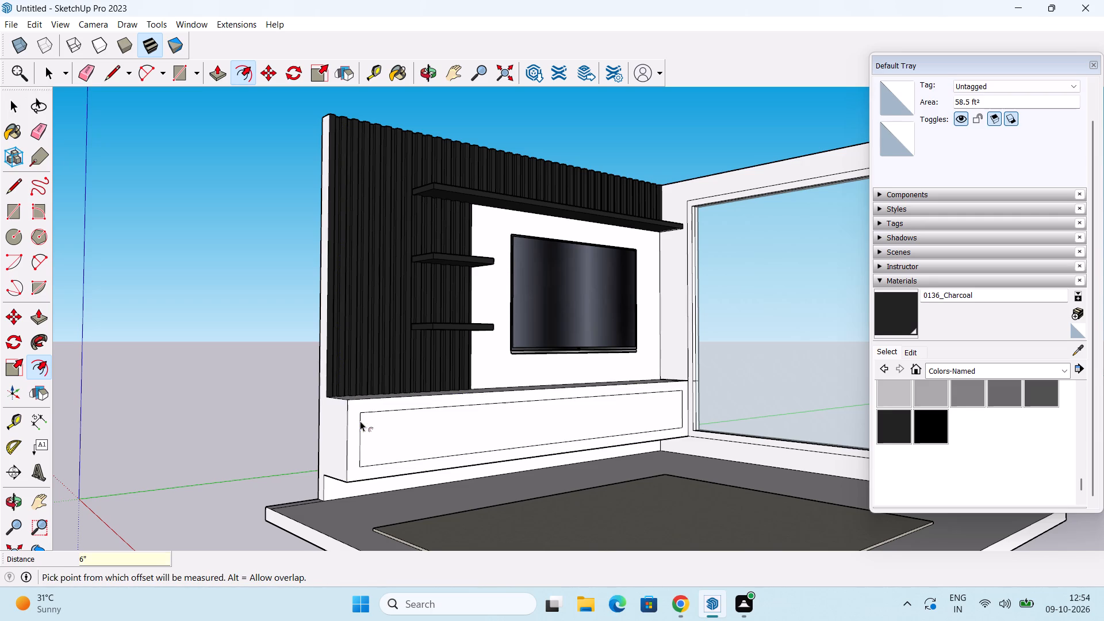
{"action": "type", "text": "3\""}
{"action": "key", "text": "Return"}
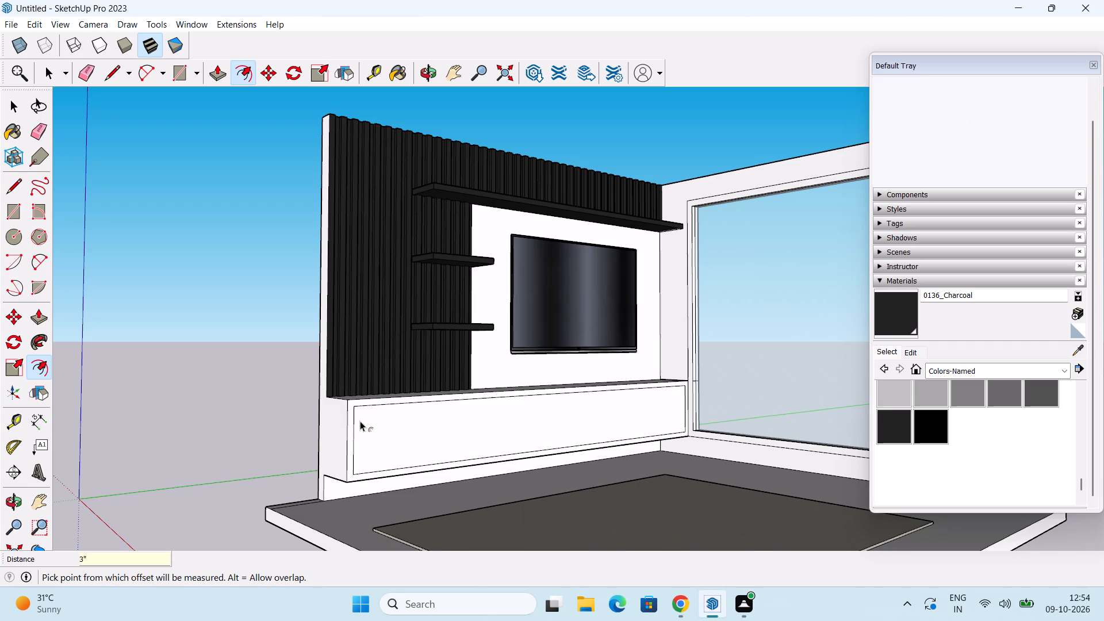
{"action": "left_click_drag", "start_coordinate": [282, 415], "coordinate": [354, 458]}
{"action": "key", "text": "space"}
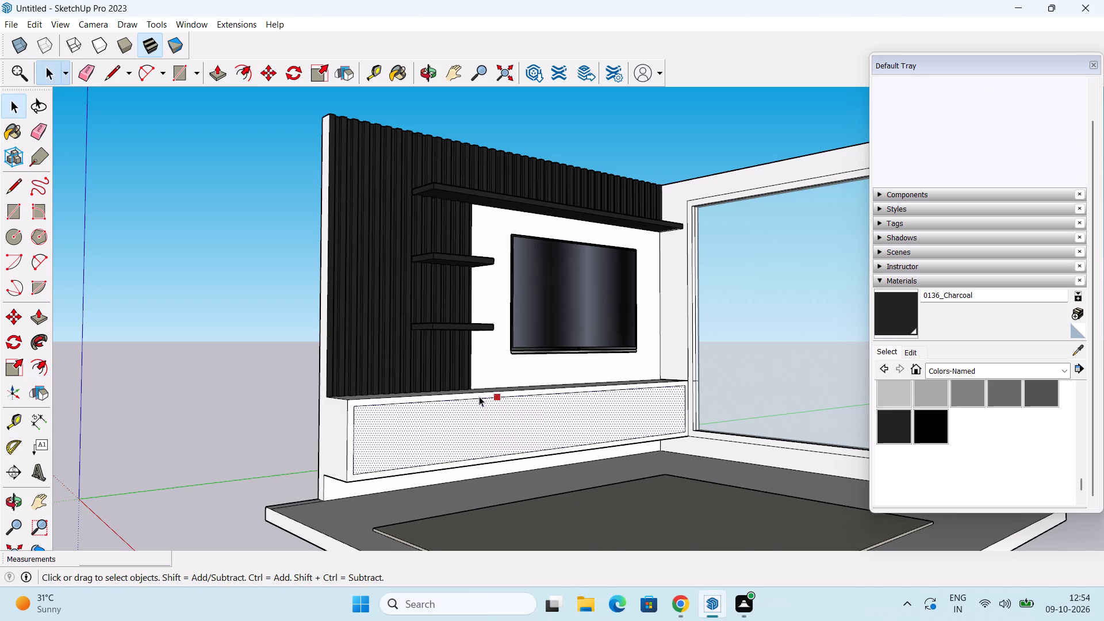
{"action": "left_click", "coordinate": [103, 374]}
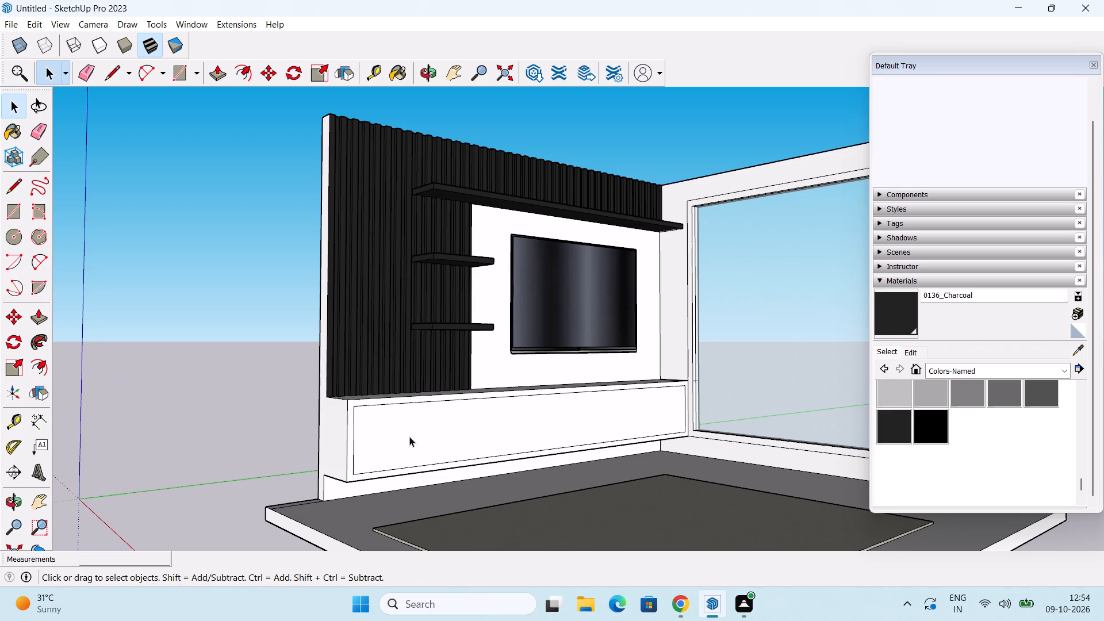
Push the inset face on the low TV cabinet's front inward by 3" to form a recess.
{"action": "key", "text": "p"}
{"action": "scroll", "coordinate": [458, 457], "scroll_direction": "up", "scroll_amount": 2}
{"action": "left_click", "coordinate": [450, 438]}
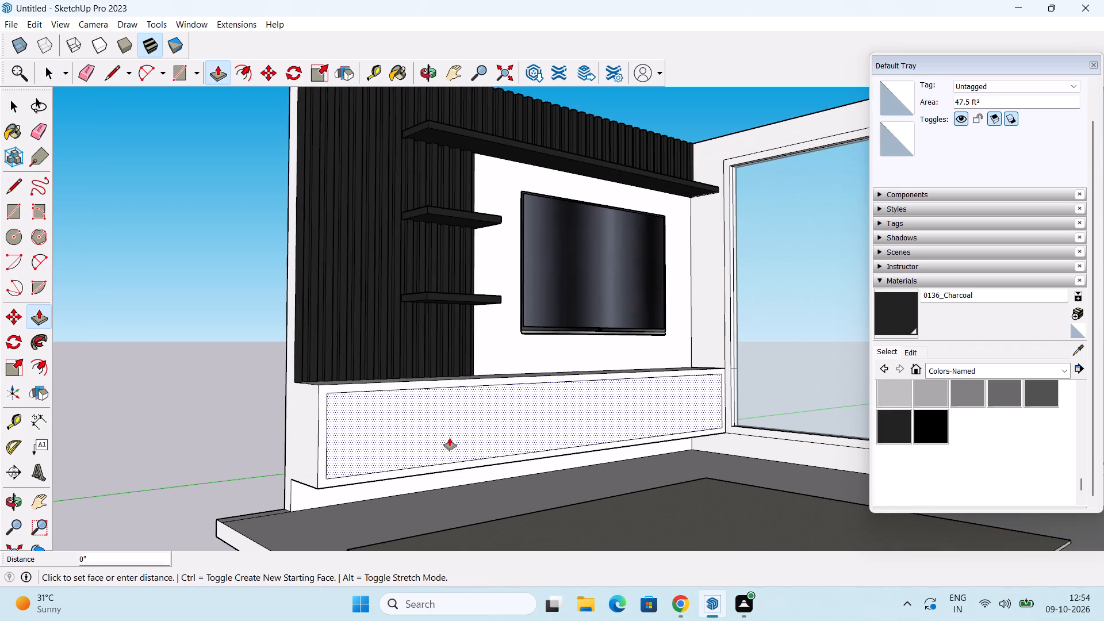
{"action": "type", "text": "3\""}
{"action": "key", "text": "Return"}
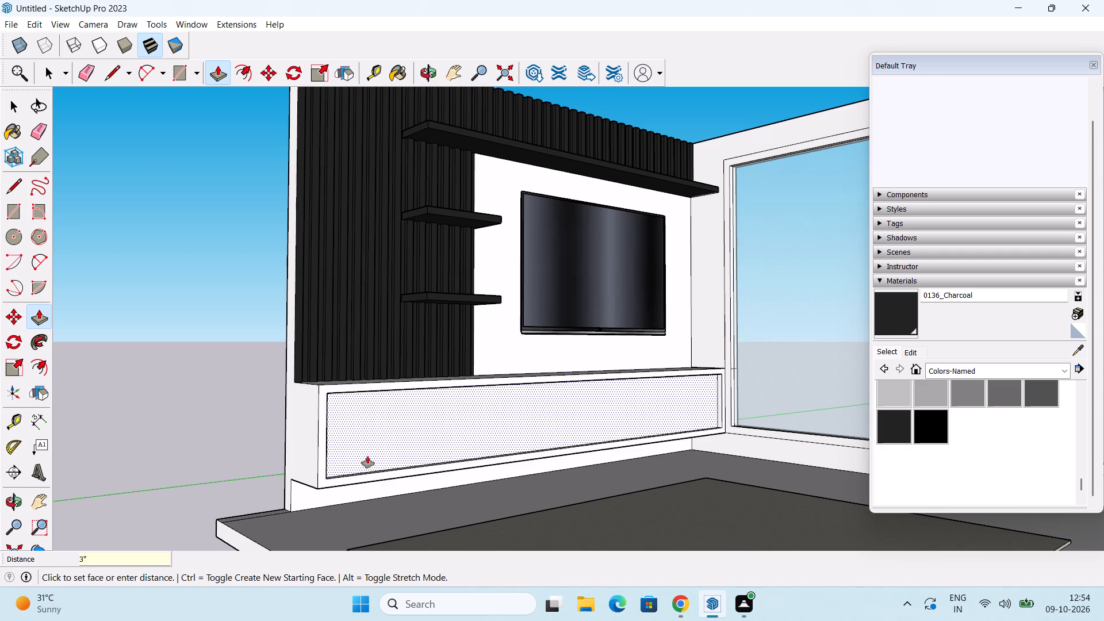
{"action": "middle_click_drag", "start_coordinate": [377, 451], "coordinate": [377, 557]}
{"action": "key", "text": "space"}
Copy the recessed face's short vertical edge 19' to its opposite end, dividing the distance by 6 into equal front panels.
{"action": "scroll", "coordinate": [394, 523], "scroll_direction": "up", "scroll_amount": 2}
{"action": "middle_click_drag", "start_coordinate": [380, 520], "coordinate": [292, 503]}
{"action": "scroll", "coordinate": [339, 512], "scroll_direction": "up", "scroll_amount": 1}
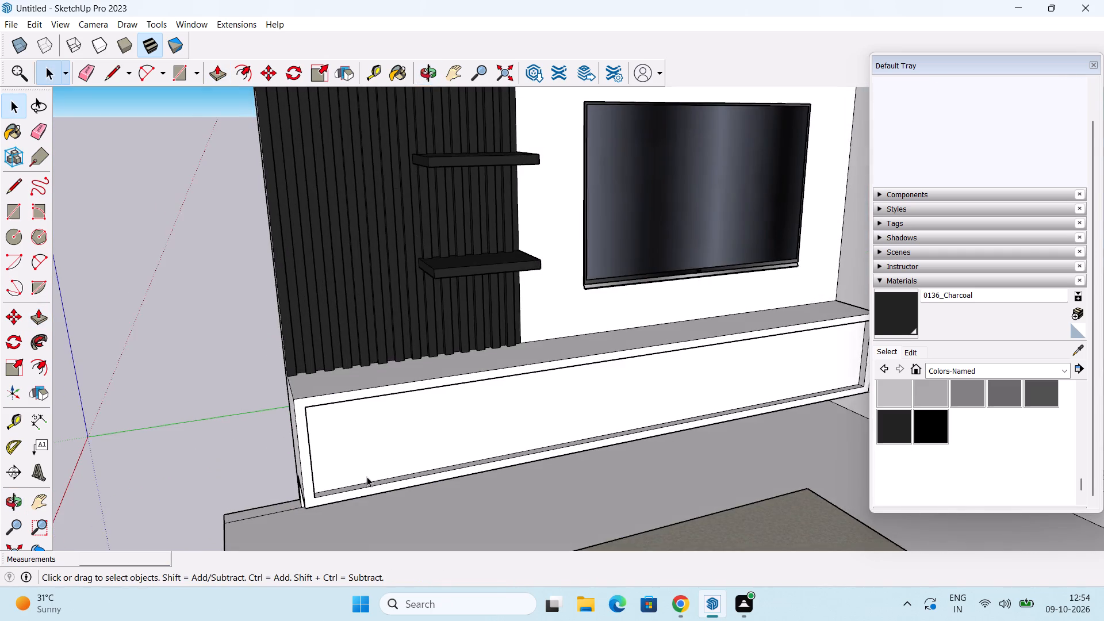
{"action": "scroll", "coordinate": [366, 474], "scroll_direction": "up", "scroll_amount": 4}
{"action": "middle_click_drag", "start_coordinate": [347, 473], "coordinate": [243, 448]}
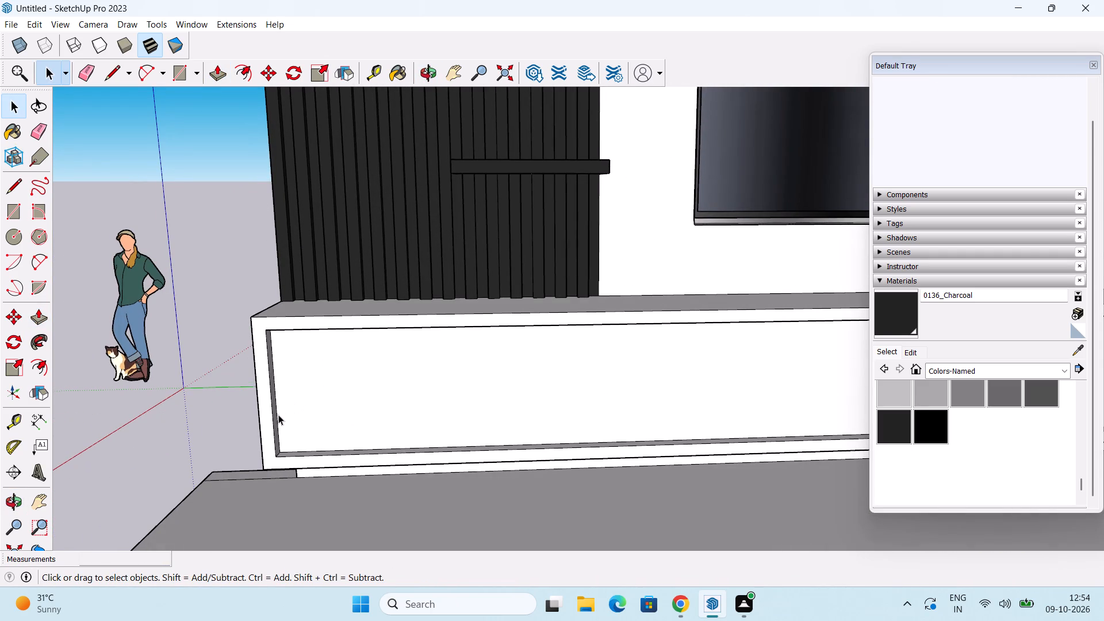
{"action": "left_click", "coordinate": [278, 415]}
{"action": "key", "text": "m"}
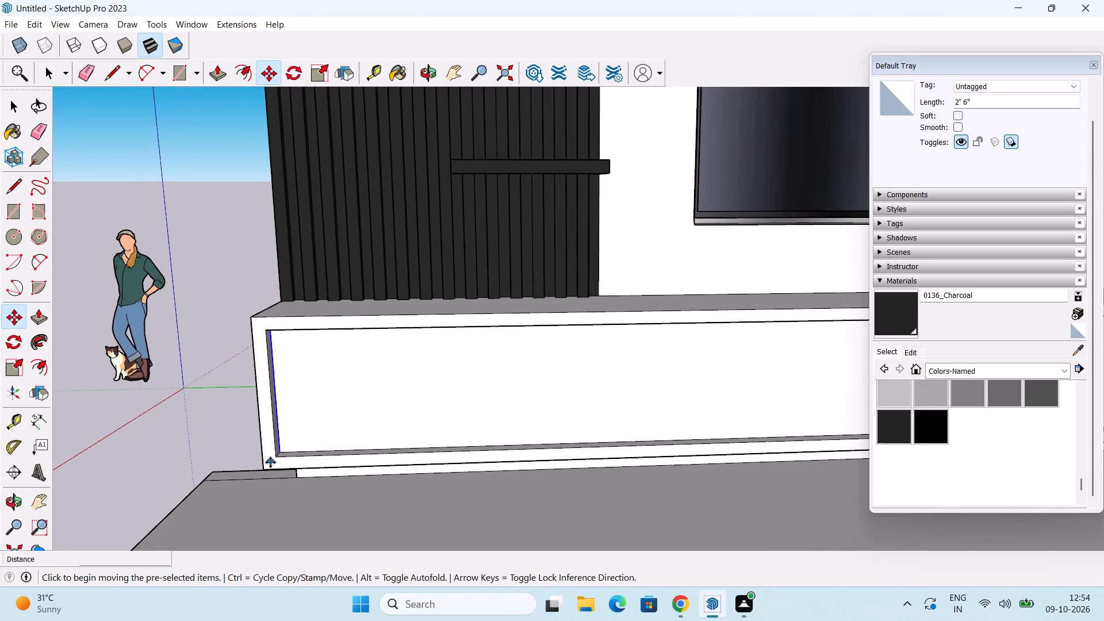
{"action": "left_click_drag", "start_coordinate": [283, 448], "coordinate": [313, 433]}
{"action": "scroll", "coordinate": [460, 448], "scroll_direction": "down", "scroll_amount": 1}
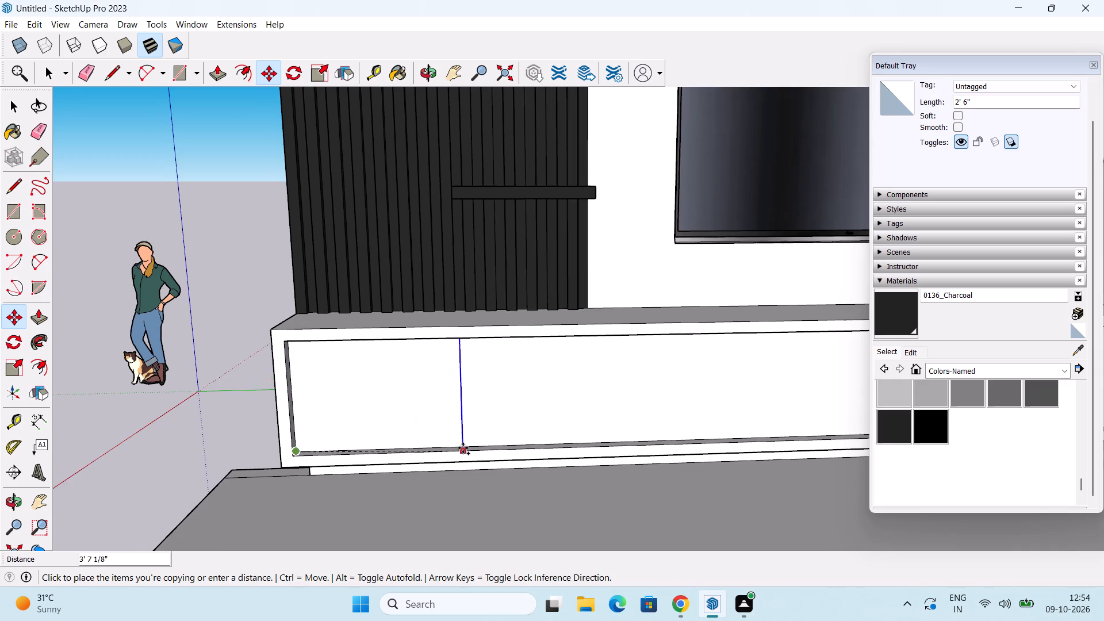
{"action": "middle_click_drag", "start_coordinate": [468, 446], "coordinate": [578, 420]}
{"action": "middle_click_drag", "start_coordinate": [561, 410], "coordinate": [234, 415]}
{"action": "middle_click_drag", "start_coordinate": [367, 428], "coordinate": [427, 429]}
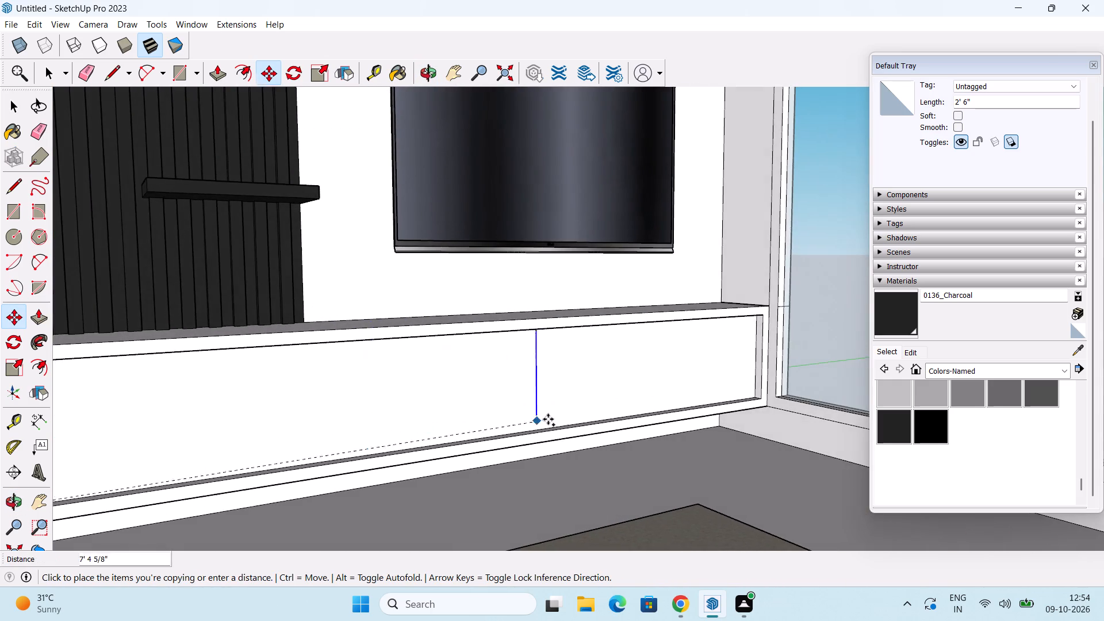
{"action": "scroll", "coordinate": [677, 395], "scroll_direction": "up", "scroll_amount": 7}
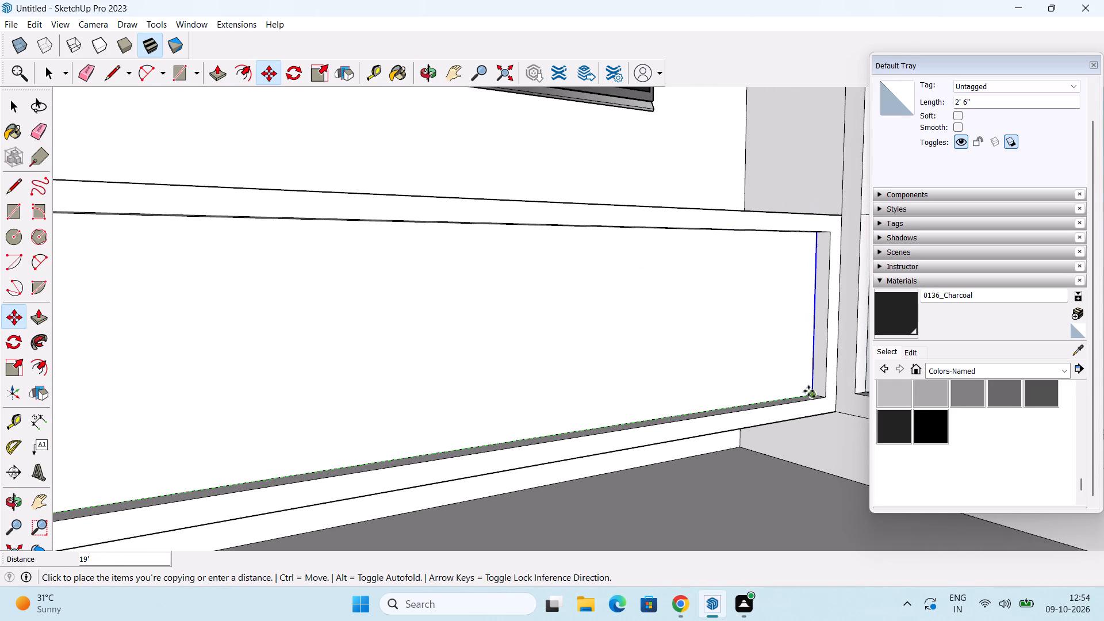
{"action": "left_click", "coordinate": [811, 390]}
{"action": "type", "text": "/6"}
{"action": "key", "text": "Return"}
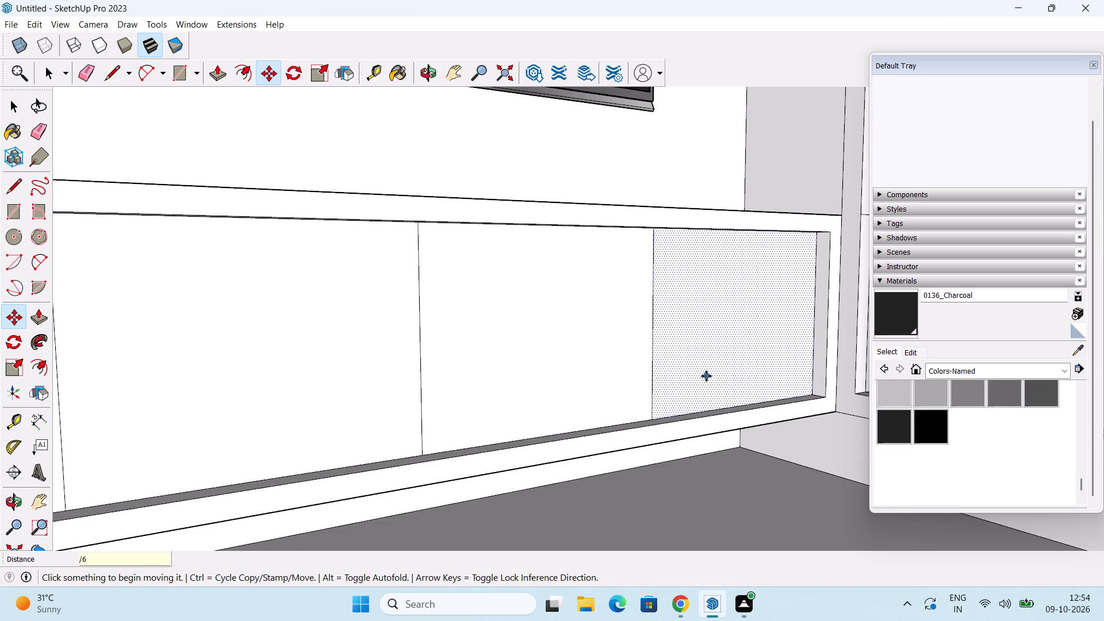
{"action": "scroll", "coordinate": [706, 376], "scroll_direction": "down", "scroll_amount": 3}
{"action": "scroll", "coordinate": [699, 331], "scroll_direction": "down", "scroll_amount": 8}
{"action": "middle_click_drag", "start_coordinate": [676, 359], "coordinate": [604, 397]}
{"action": "key", "text": "space"}
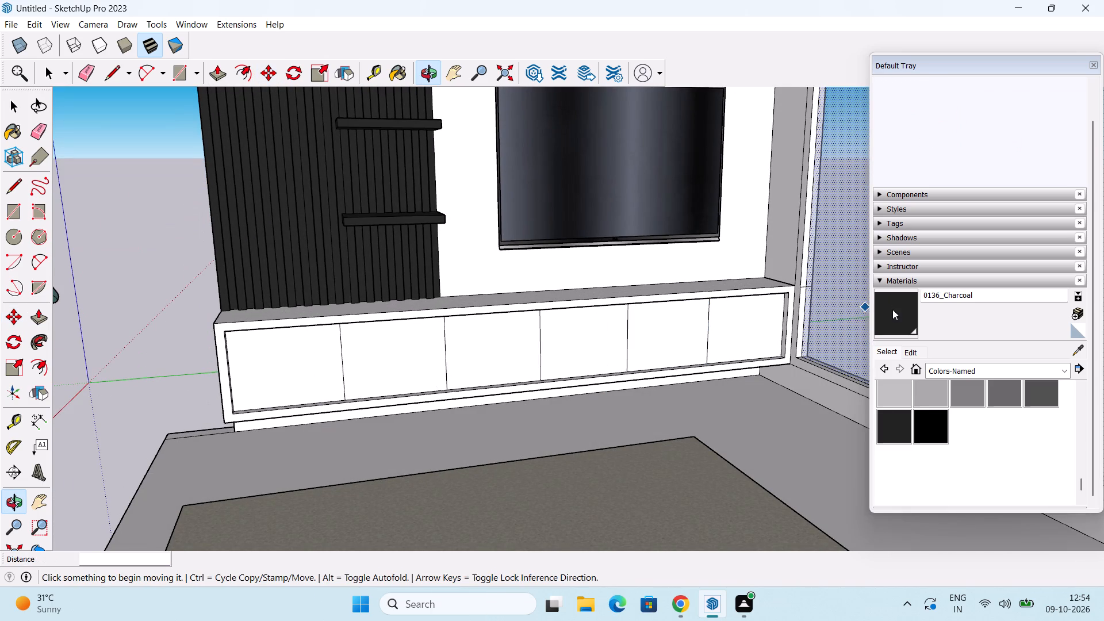
Paint the low cabinet's top, exposed end and front frame, plus the wall's narrow end face, with 0136_Charcoal.
{"action": "left_click", "coordinate": [892, 309]}
{"action": "left_click", "coordinate": [415, 301]}
{"action": "middle_click_drag", "start_coordinate": [373, 361], "coordinate": [450, 306]}
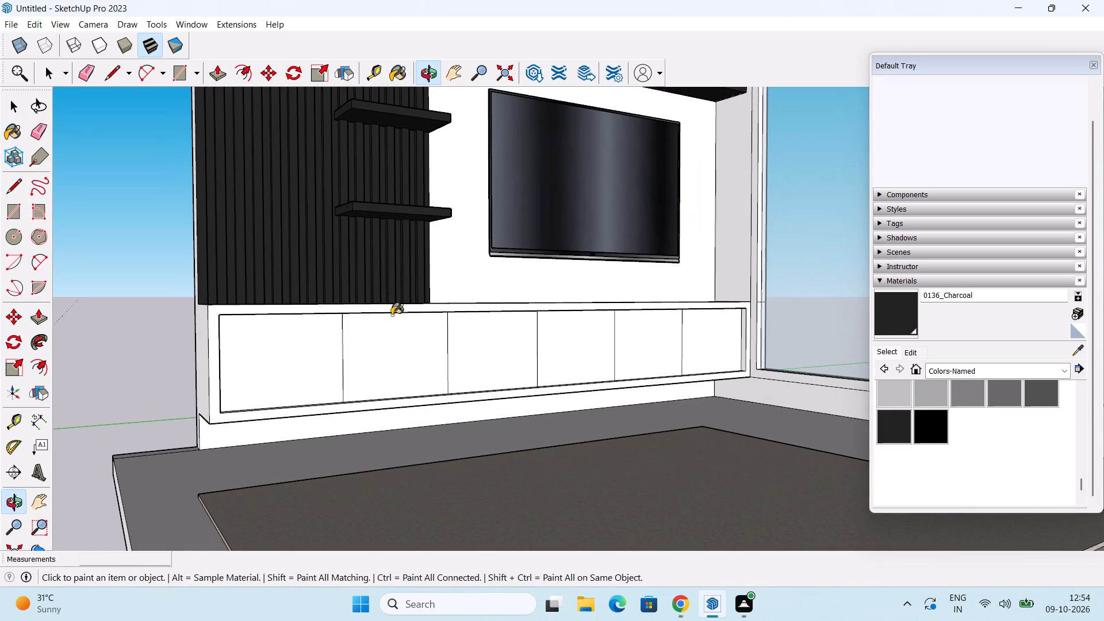
{"action": "left_click", "coordinate": [189, 341]}
{"action": "left_click", "coordinate": [202, 341]}
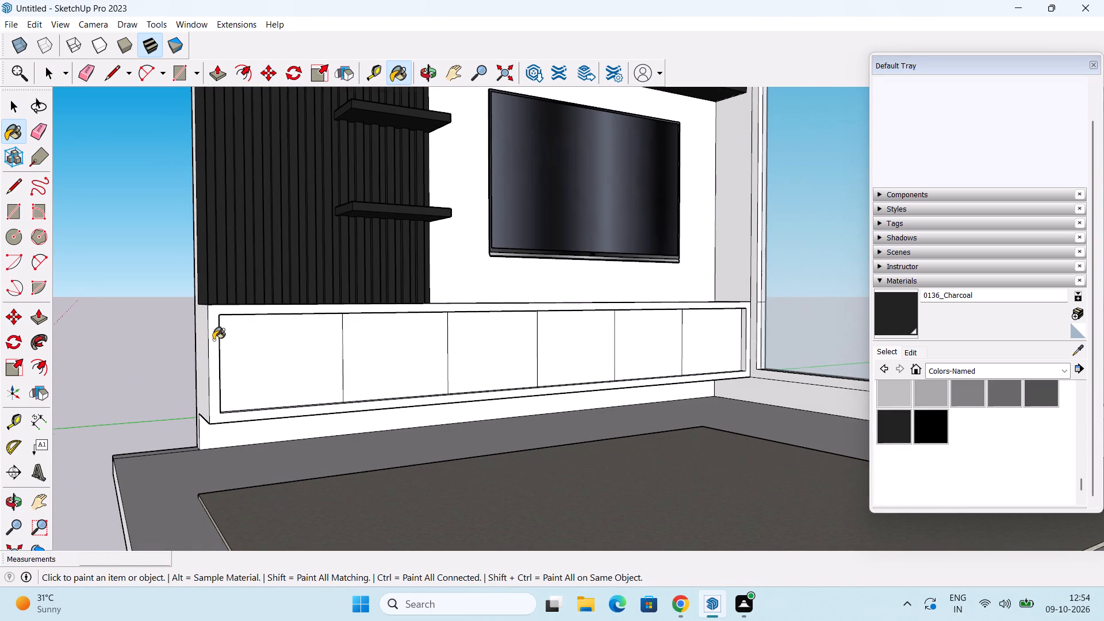
{"action": "scroll", "coordinate": [213, 339], "scroll_direction": "up", "scroll_amount": 4}
{"action": "left_click", "coordinate": [223, 299]}
Paint the cabinet recess's inner end face below the slats and its upper and lower inner faces with 0136_Charcoal.
{"action": "middle_click_drag", "start_coordinate": [357, 413], "coordinate": [75, 409]}
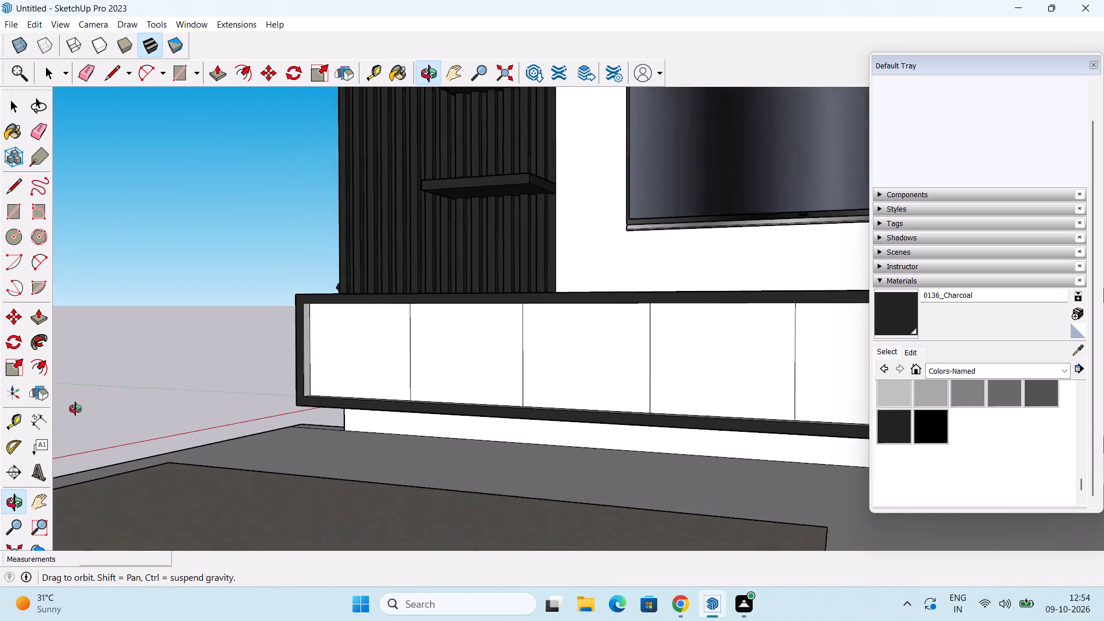
{"action": "middle_click_drag", "start_coordinate": [75, 409], "coordinate": [82, 405]}
{"action": "scroll", "coordinate": [313, 356], "scroll_direction": "up", "scroll_amount": 6}
{"action": "left_click", "coordinate": [298, 347]}
{"action": "middle_click_drag", "start_coordinate": [373, 405], "coordinate": [432, 236]}
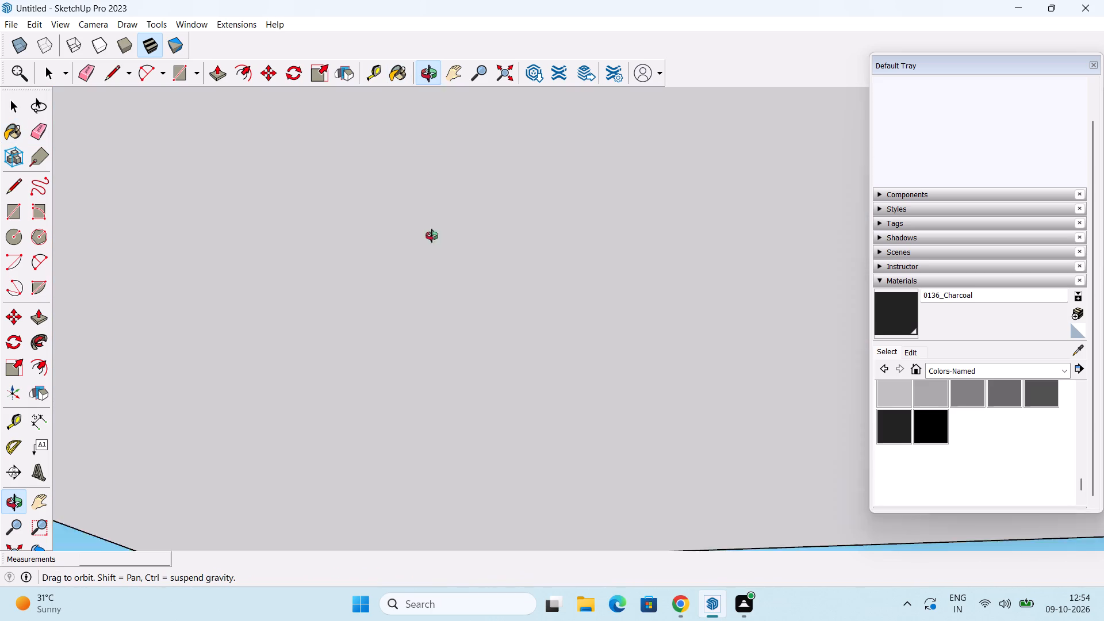
{"action": "middle_click_drag", "start_coordinate": [432, 236], "coordinate": [495, 339]}
{"action": "scroll", "coordinate": [431, 225], "scroll_direction": "up", "scroll_amount": 6}
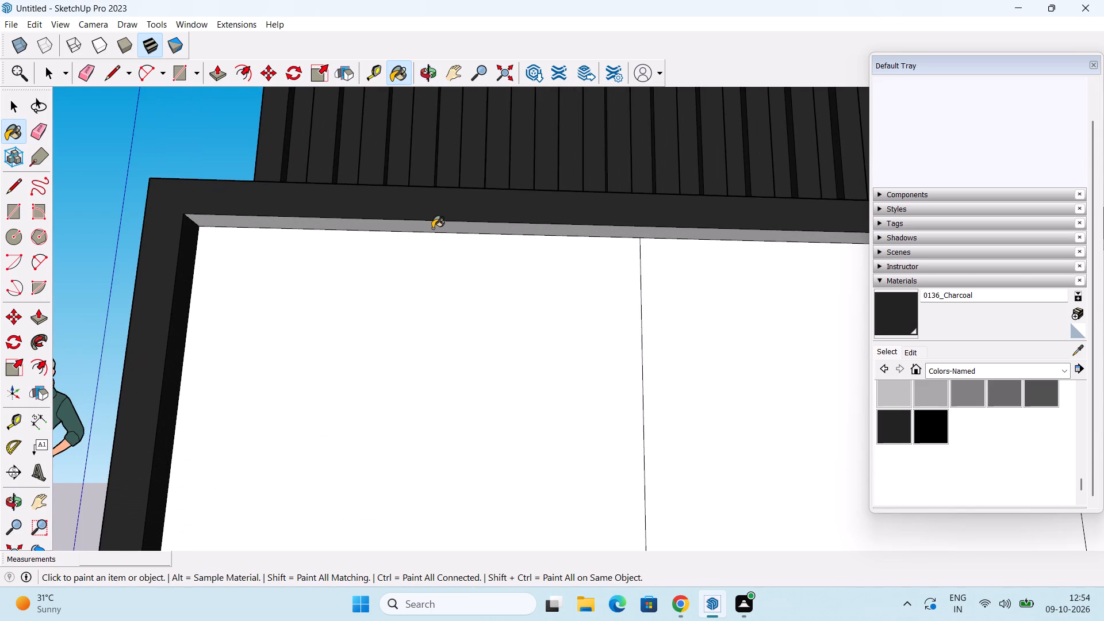
{"action": "left_click", "coordinate": [432, 228]}
{"action": "scroll", "coordinate": [485, 253], "scroll_direction": "down", "scroll_amount": 6}
{"action": "middle_click_drag", "start_coordinate": [518, 287], "coordinate": [679, 541]}
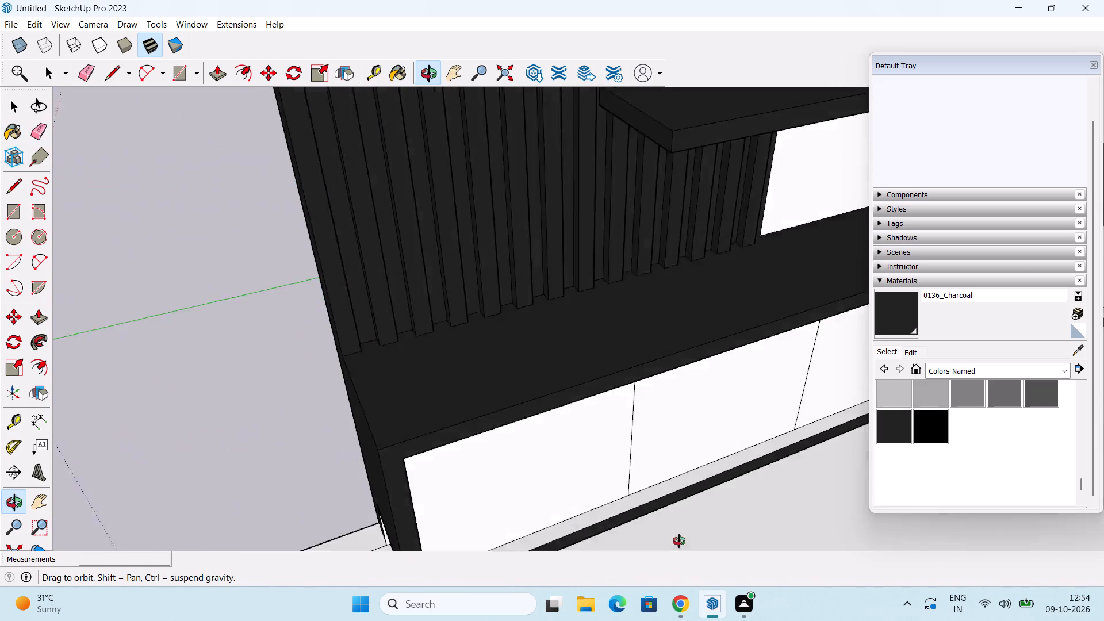
{"action": "middle_click_drag", "start_coordinate": [679, 541], "coordinate": [700, 531]}
{"action": "left_click", "coordinate": [707, 456]}
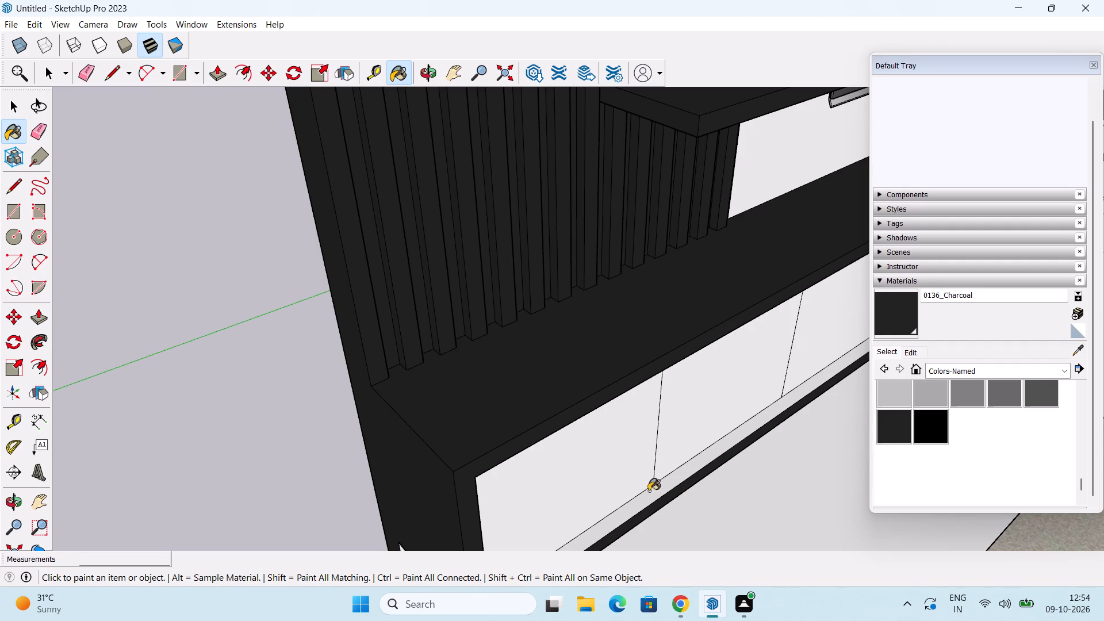
Paint the cabinet recess's remaining inner end face, beside the window wall, with 0136_Charcoal.
{"action": "middle_click_drag", "start_coordinate": [657, 472], "coordinate": [512, 477]}
{"action": "scroll", "coordinate": [579, 447], "scroll_direction": "down", "scroll_amount": 1}
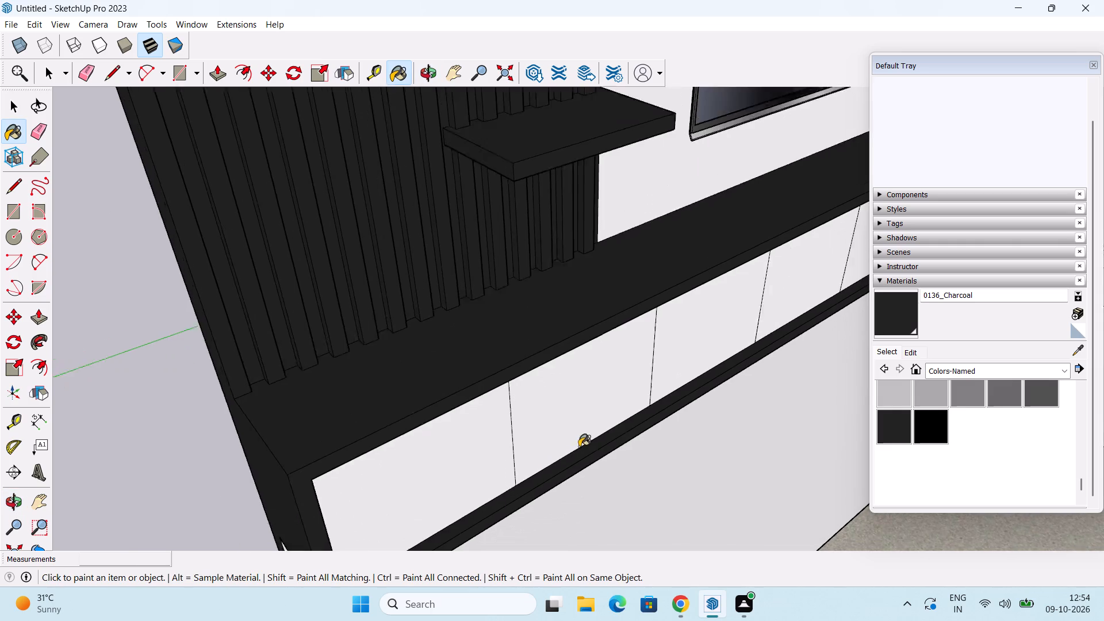
{"action": "scroll", "coordinate": [579, 447], "scroll_direction": "down", "scroll_amount": 6}
{"action": "middle_click_drag", "start_coordinate": [653, 412], "coordinate": [531, 477]}
{"action": "middle_click_drag", "start_coordinate": [656, 450], "coordinate": [664, 269]}
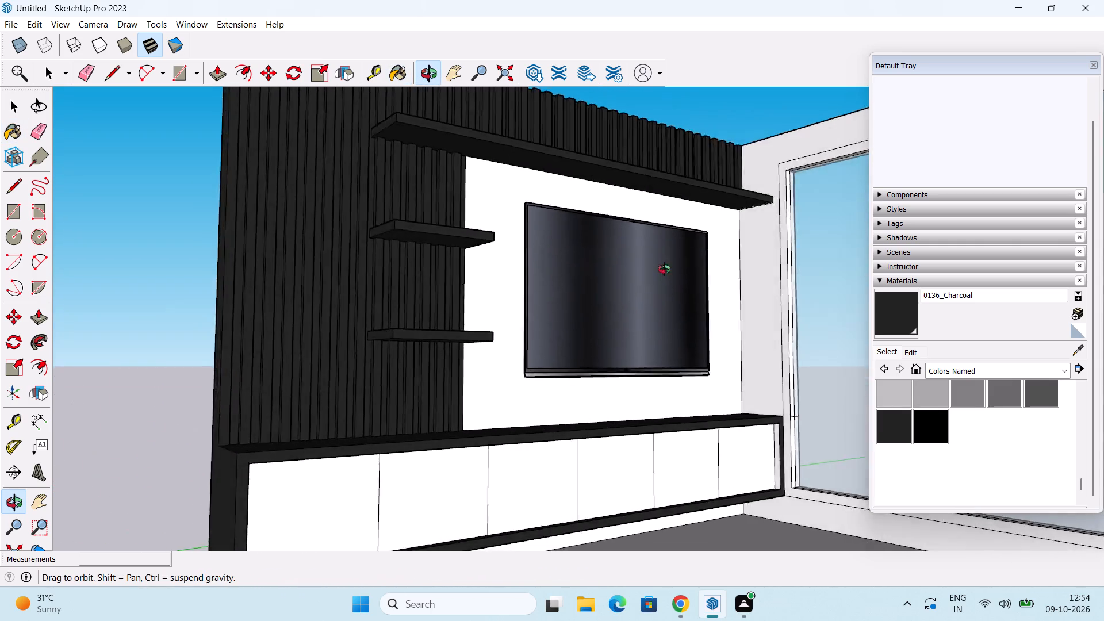
{"action": "middle_click_drag", "start_coordinate": [664, 269], "coordinate": [711, 301]}
{"action": "scroll", "coordinate": [716, 434], "scroll_direction": "up", "scroll_amount": 9}
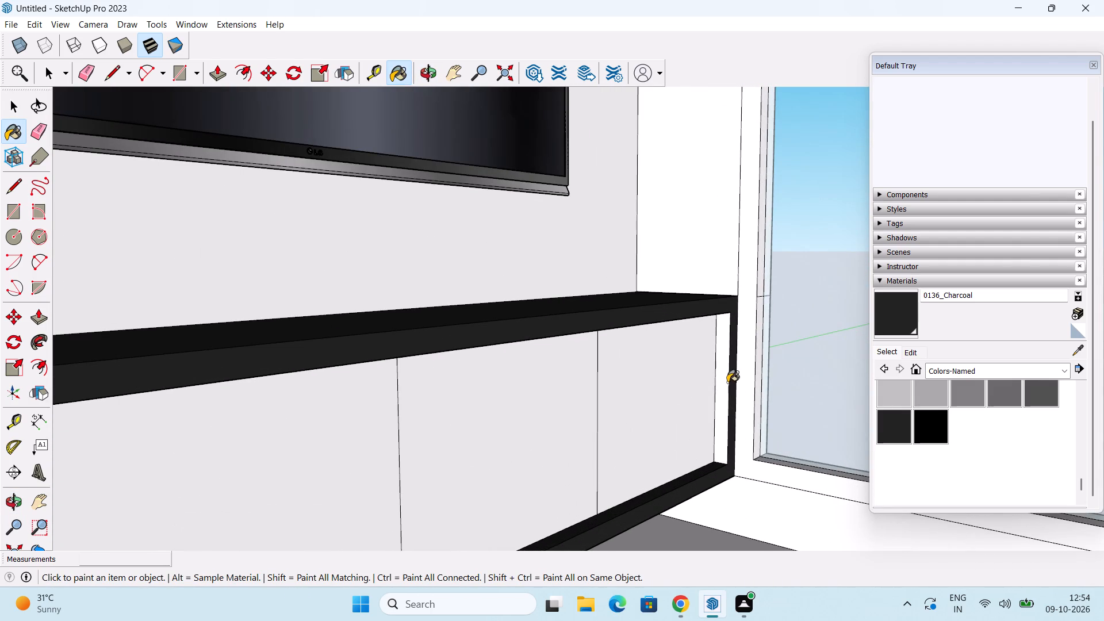
{"action": "left_click", "coordinate": [724, 373]}
Paint the white wall strip beneath the low TV cabinet with 0136_Charcoal.
{"action": "middle_click_drag", "start_coordinate": [729, 454], "coordinate": [785, 368]}
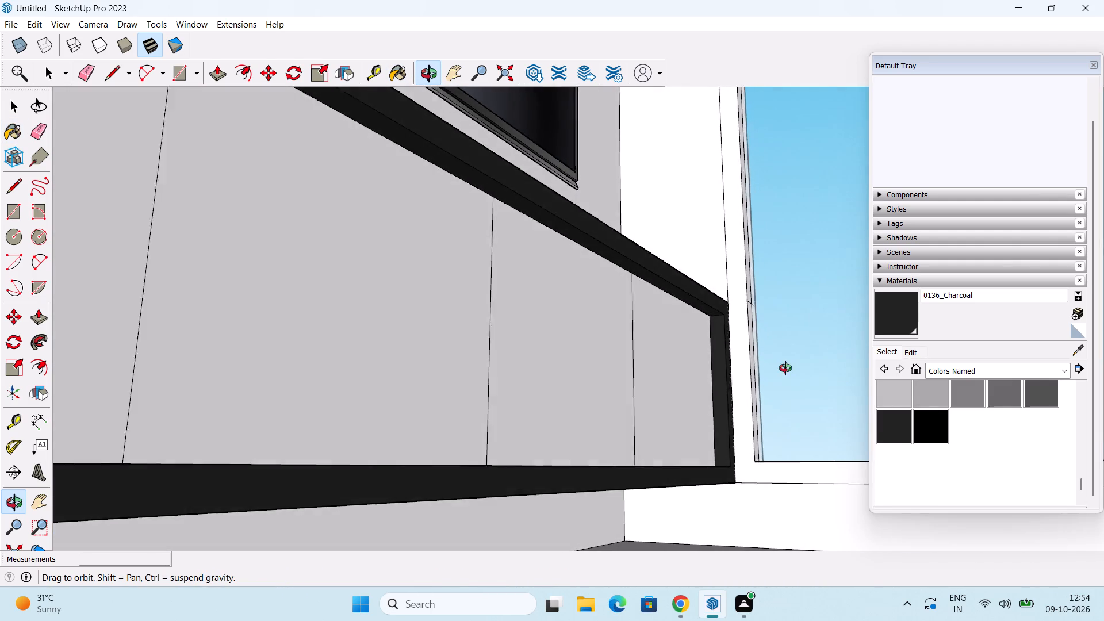
{"action": "middle_click_drag", "start_coordinate": [785, 368], "coordinate": [623, 444]}
{"action": "scroll", "coordinate": [632, 444], "scroll_direction": "down", "scroll_amount": 7}
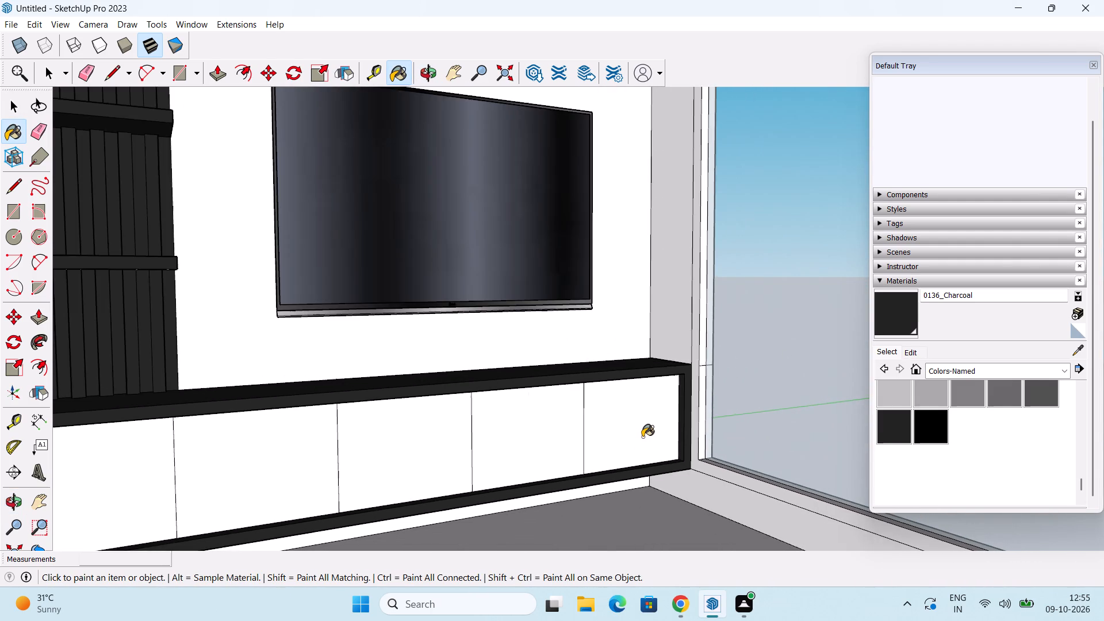
{"action": "scroll", "coordinate": [642, 437], "scroll_direction": "down", "scroll_amount": 14}
{"action": "middle_click_drag", "start_coordinate": [628, 447], "coordinate": [637, 398]}
{"action": "scroll", "coordinate": [462, 471], "scroll_direction": "up", "scroll_amount": 10}
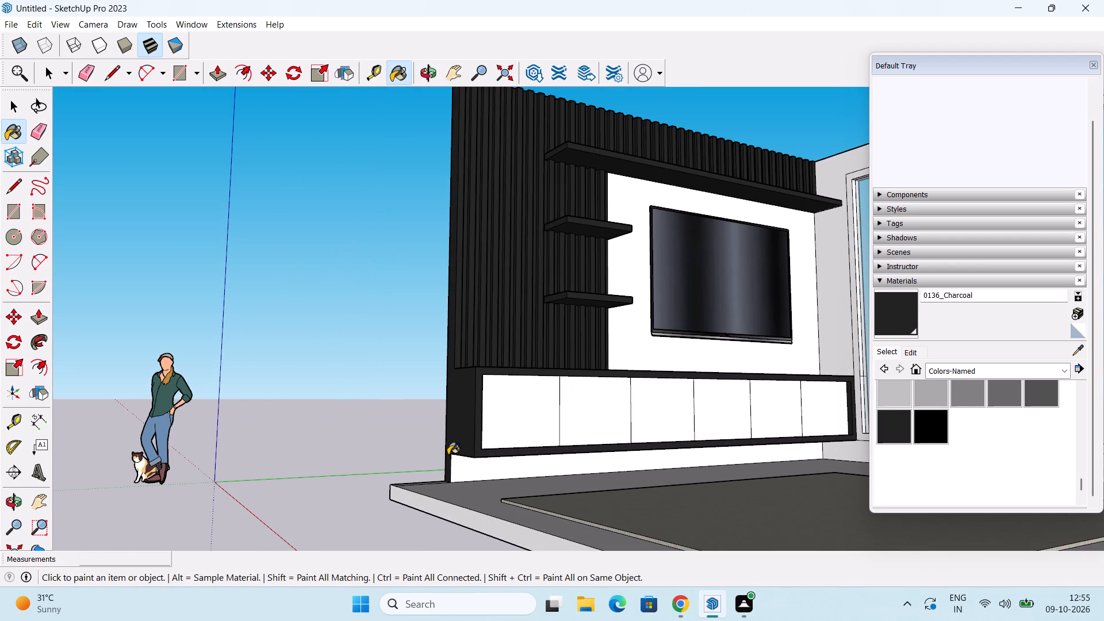
{"action": "left_click", "coordinate": [461, 467]}
Apply 0136_Charcoal to the TV as a whole and to the group nested inside it, and leave the TV's editing context.
{"action": "scroll", "coordinate": [482, 458], "scroll_direction": "down", "scroll_amount": 3}
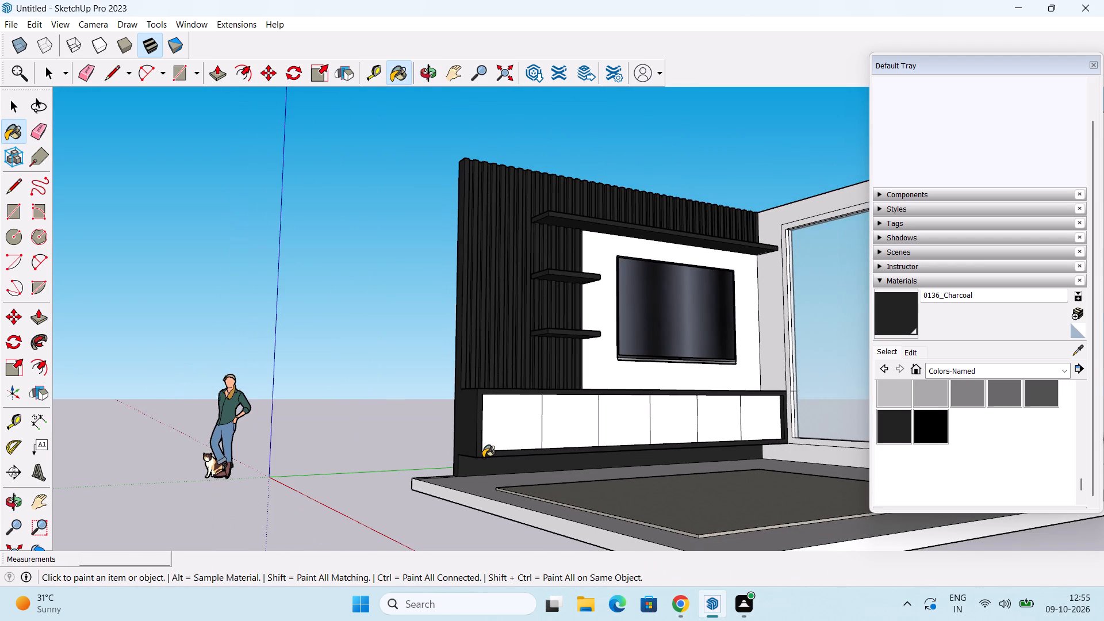
{"action": "middle_click_drag", "start_coordinate": [483, 458], "coordinate": [490, 504]}
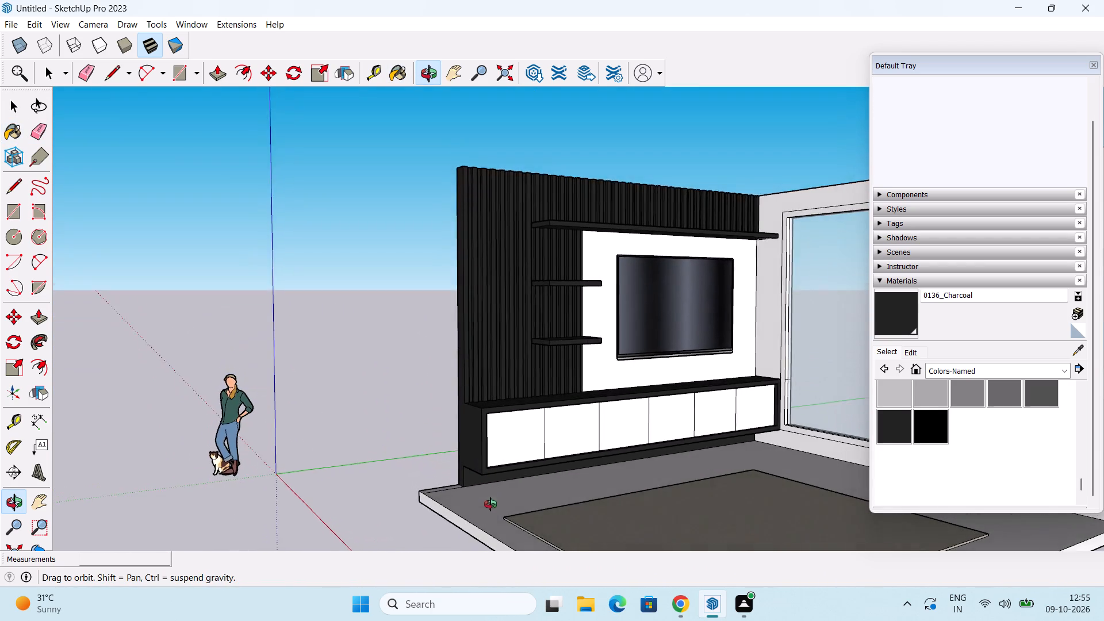
{"action": "middle_click_drag", "start_coordinate": [490, 504], "coordinate": [503, 537]}
{"action": "left_click", "coordinate": [649, 333]}
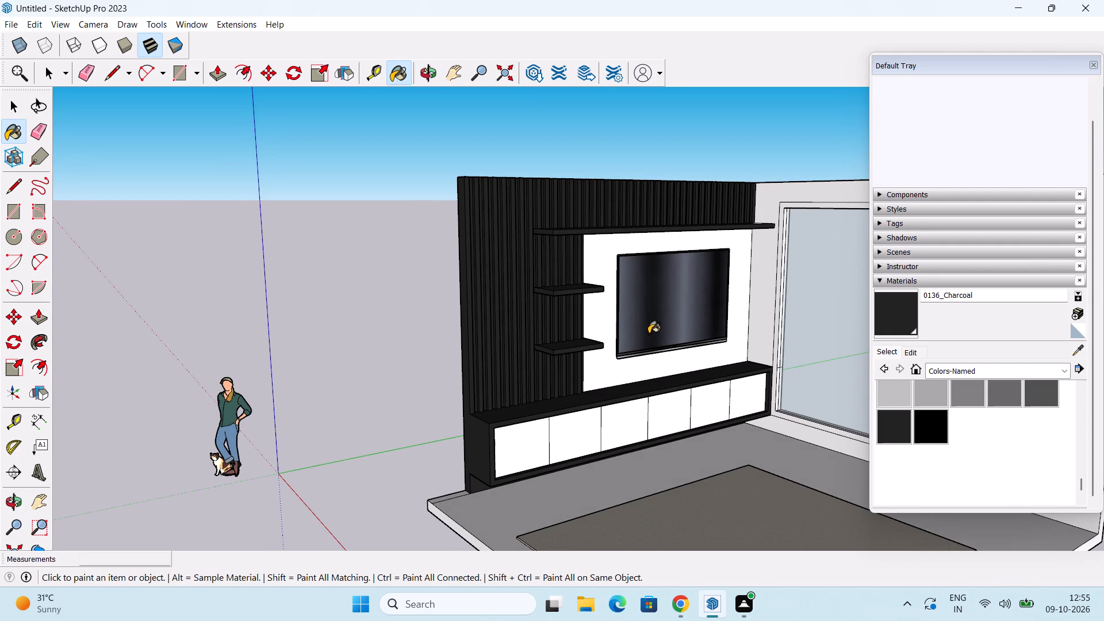
{"action": "key", "text": "space"}
{"action": "left_click", "coordinate": [653, 306]}
{"action": "double_click", "coordinate": [649, 306]}
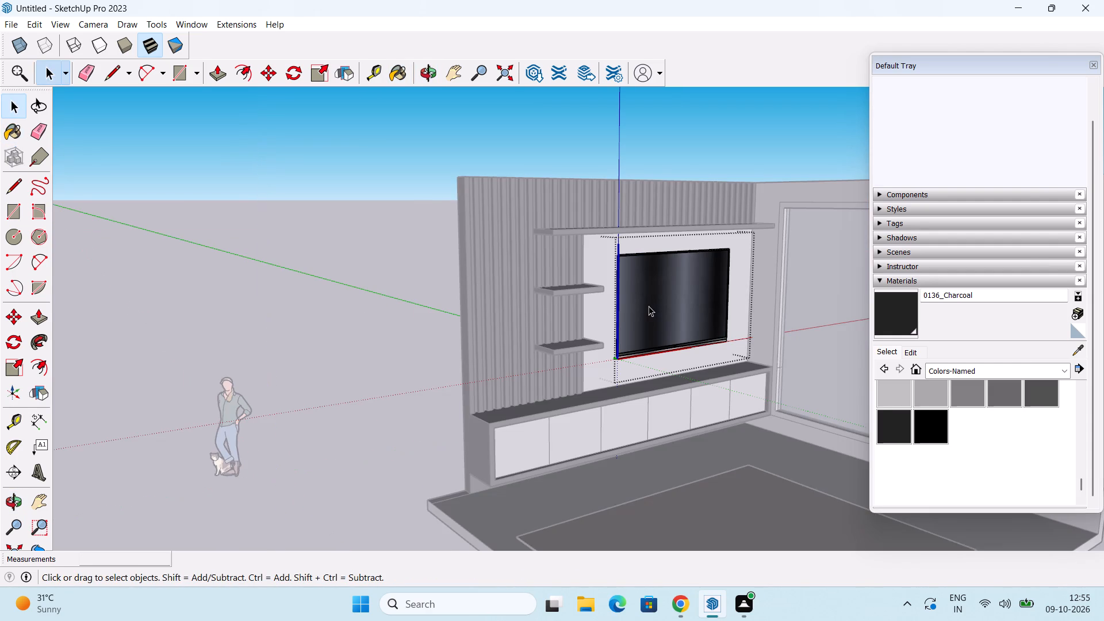
{"action": "left_click", "coordinate": [899, 313]}
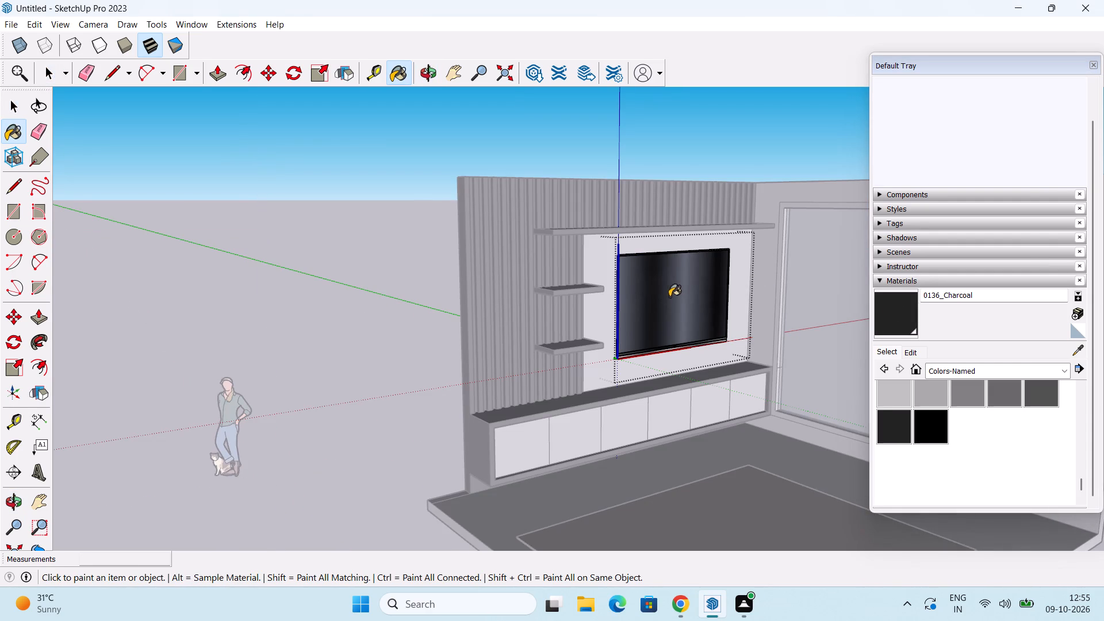
{"action": "left_click", "coordinate": [668, 298]}
{"action": "scroll", "coordinate": [697, 306], "scroll_direction": "up", "scroll_amount": 6}
{"action": "triple_click", "coordinate": [670, 292]}
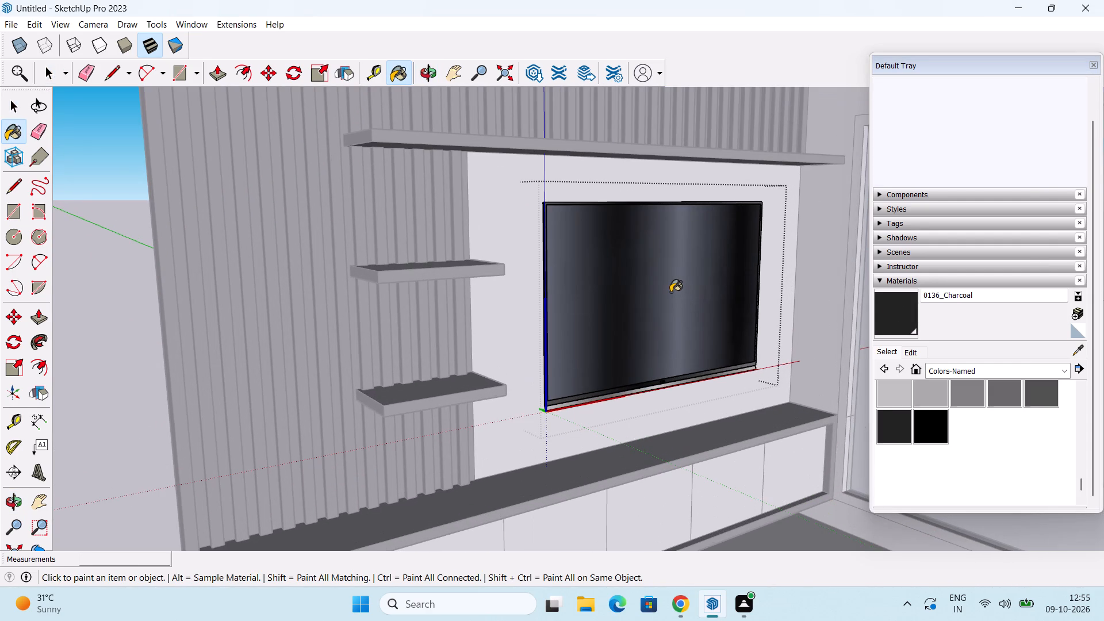
{"action": "key", "text": "space"}
{"action": "double_click", "coordinate": [673, 292]}
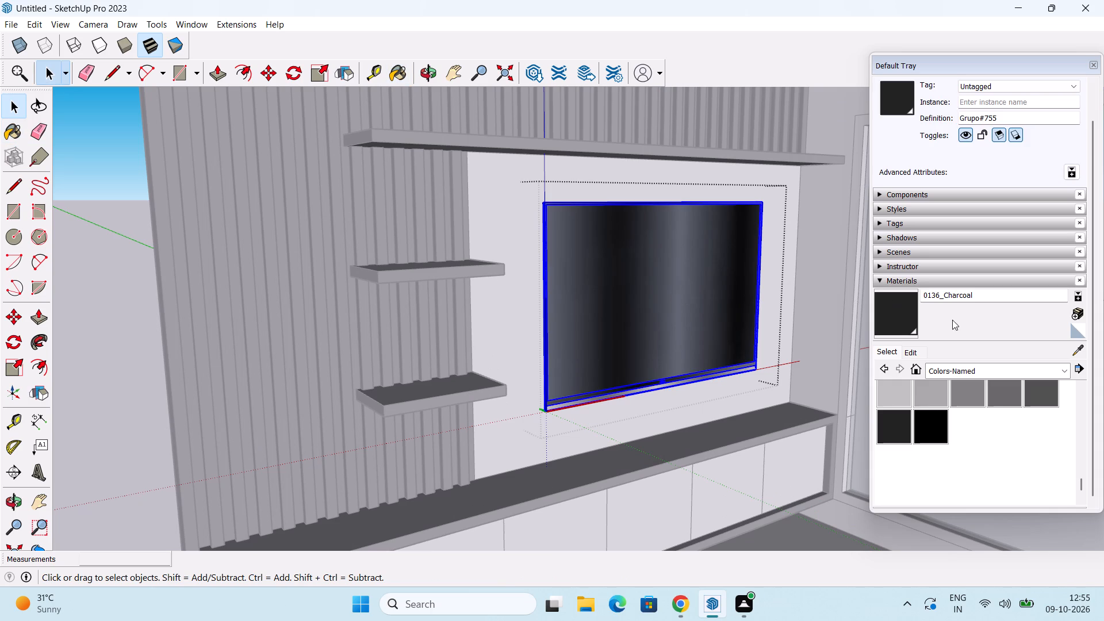
{"action": "left_click", "coordinate": [899, 315]}
{"action": "left_click", "coordinate": [677, 281]}
{"action": "scroll", "coordinate": [677, 281], "scroll_direction": "down", "scroll_amount": 4}
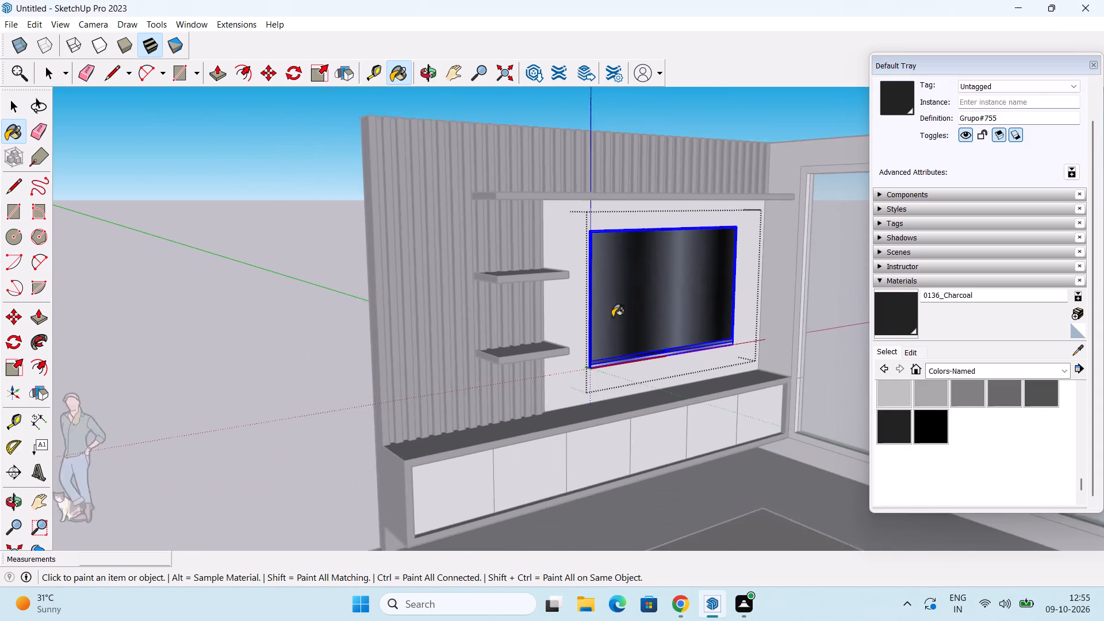
{"action": "scroll", "coordinate": [612, 317], "scroll_direction": "down", "scroll_amount": 1}
{"action": "key", "text": "space"}
{"action": "left_click", "coordinate": [223, 325]}
Examine the whole room corner, with its TV wall, cabinet, window and floor, from several angles.
{"action": "scroll", "coordinate": [331, 292], "scroll_direction": "down", "scroll_amount": 6}
{"action": "middle_click_drag", "start_coordinate": [526, 372], "coordinate": [507, 384]}
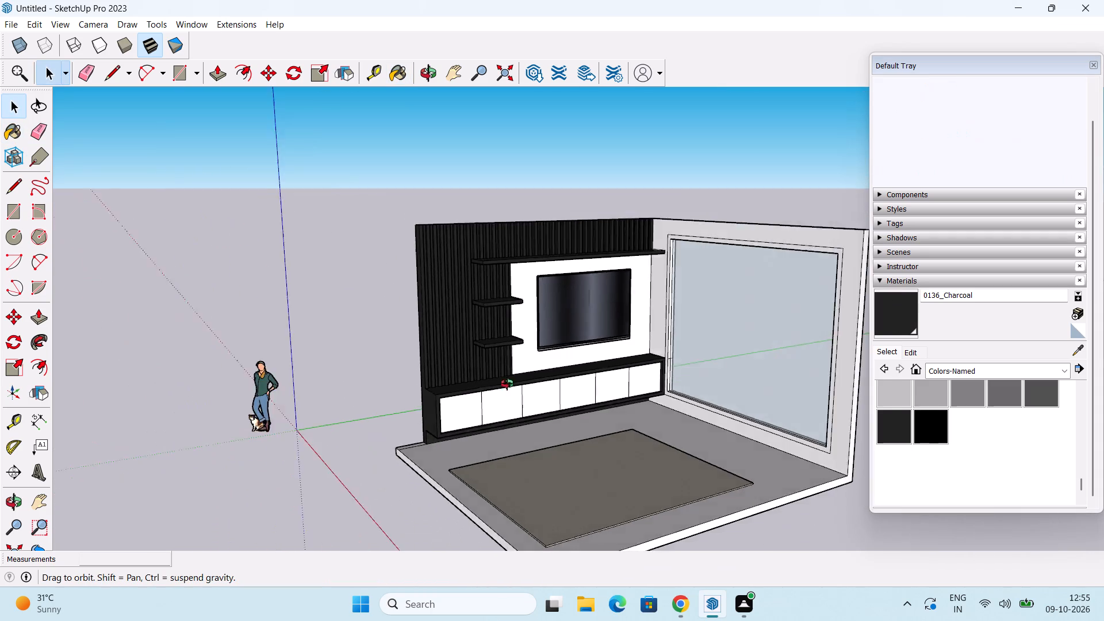
{"action": "middle_click_drag", "start_coordinate": [507, 384], "coordinate": [537, 333]}
{"action": "middle_click_drag", "start_coordinate": [593, 329], "coordinate": [445, 384]}
{"action": "scroll", "coordinate": [499, 389], "scroll_direction": "down", "scroll_amount": 1}
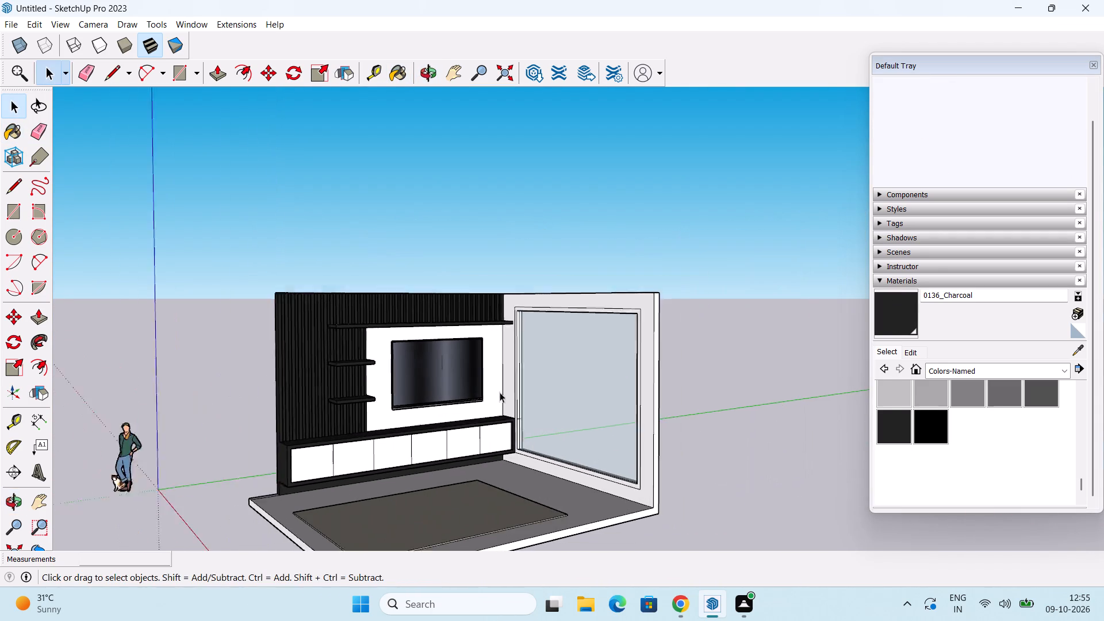
{"action": "scroll", "coordinate": [500, 392], "scroll_direction": "down", "scroll_amount": 1}
{"action": "middle_click_drag", "start_coordinate": [501, 394], "coordinate": [558, 363]}
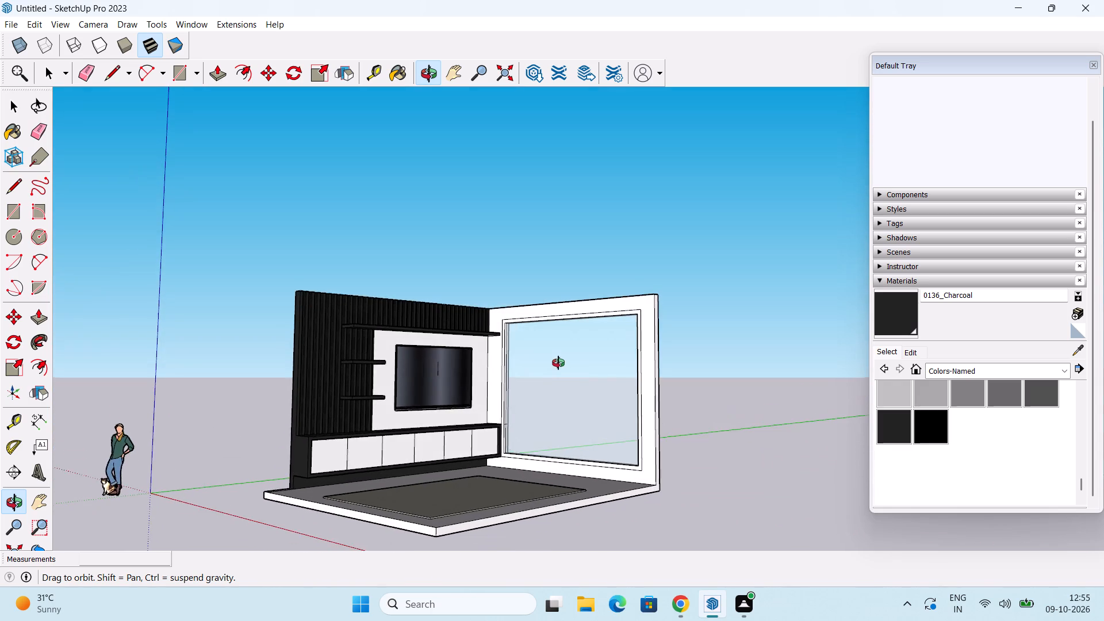
{"action": "middle_click_drag", "start_coordinate": [558, 363], "coordinate": [558, 376]}
{"action": "scroll", "coordinate": [572, 370], "scroll_direction": "down", "scroll_amount": 3}
{"action": "middle_click_drag", "start_coordinate": [561, 389], "coordinate": [569, 484]}
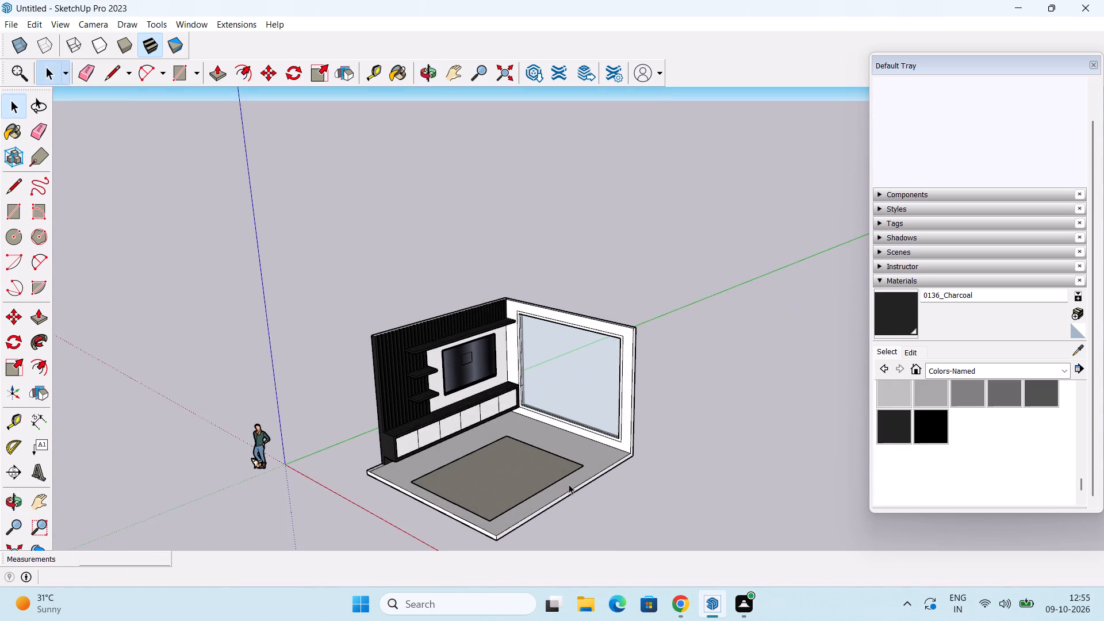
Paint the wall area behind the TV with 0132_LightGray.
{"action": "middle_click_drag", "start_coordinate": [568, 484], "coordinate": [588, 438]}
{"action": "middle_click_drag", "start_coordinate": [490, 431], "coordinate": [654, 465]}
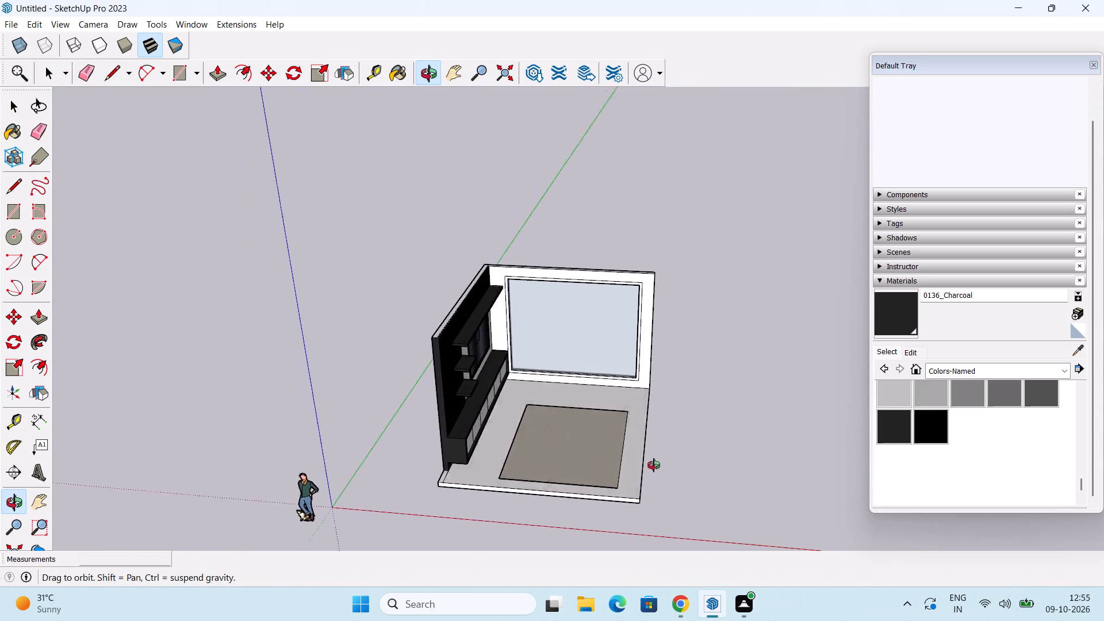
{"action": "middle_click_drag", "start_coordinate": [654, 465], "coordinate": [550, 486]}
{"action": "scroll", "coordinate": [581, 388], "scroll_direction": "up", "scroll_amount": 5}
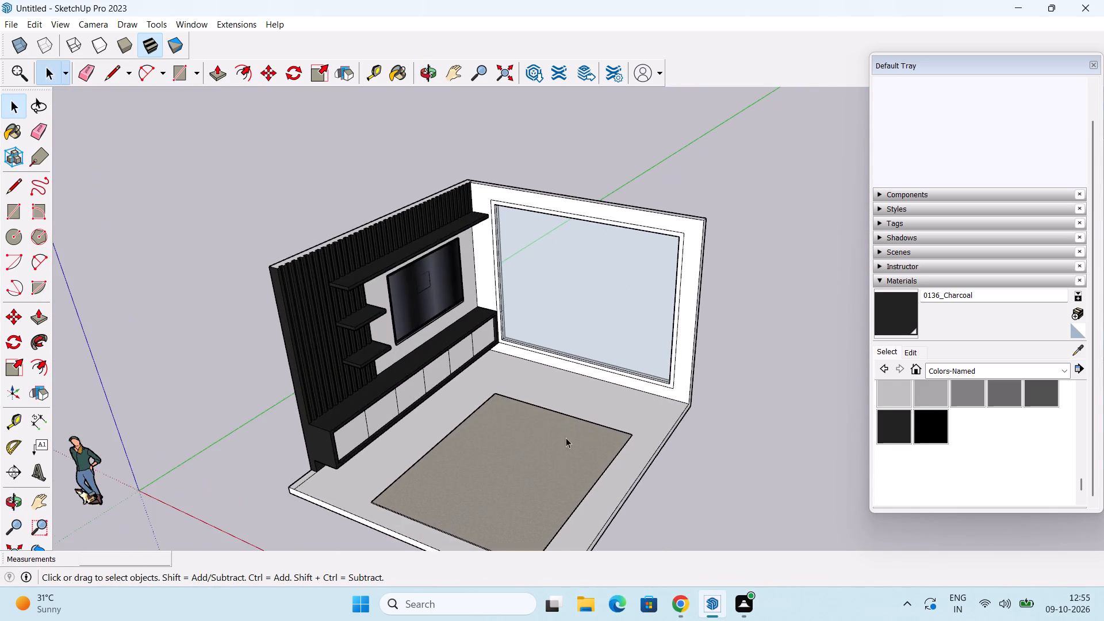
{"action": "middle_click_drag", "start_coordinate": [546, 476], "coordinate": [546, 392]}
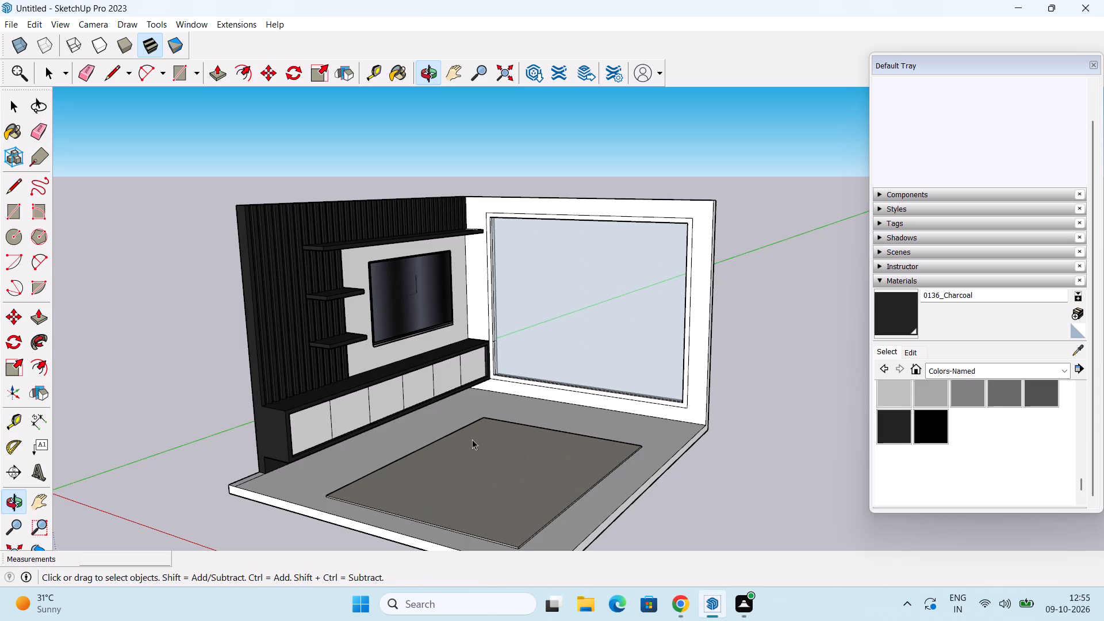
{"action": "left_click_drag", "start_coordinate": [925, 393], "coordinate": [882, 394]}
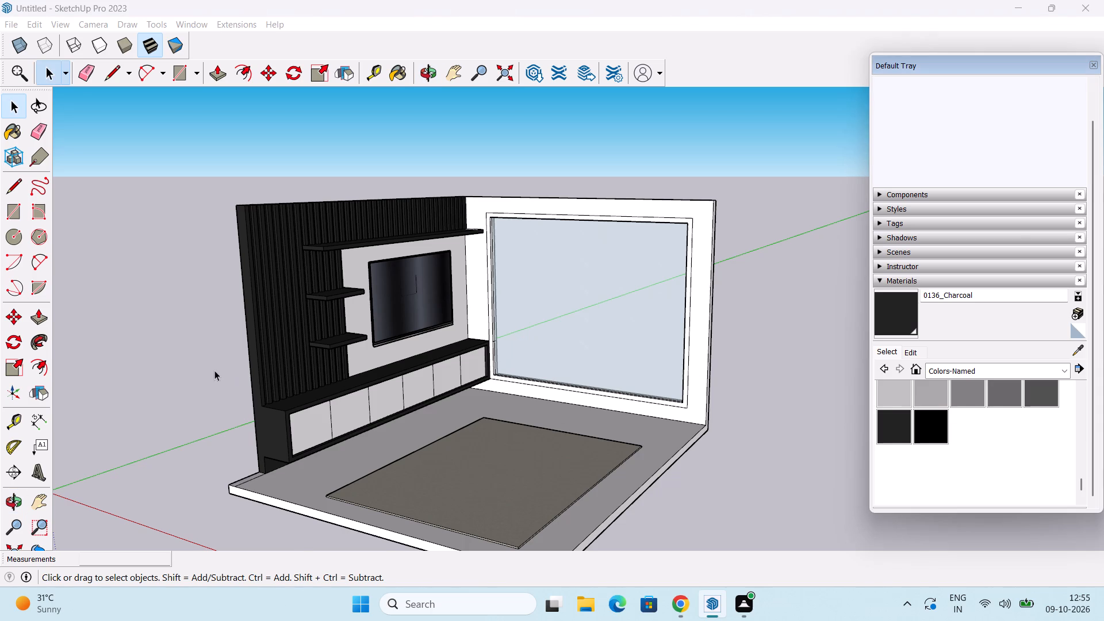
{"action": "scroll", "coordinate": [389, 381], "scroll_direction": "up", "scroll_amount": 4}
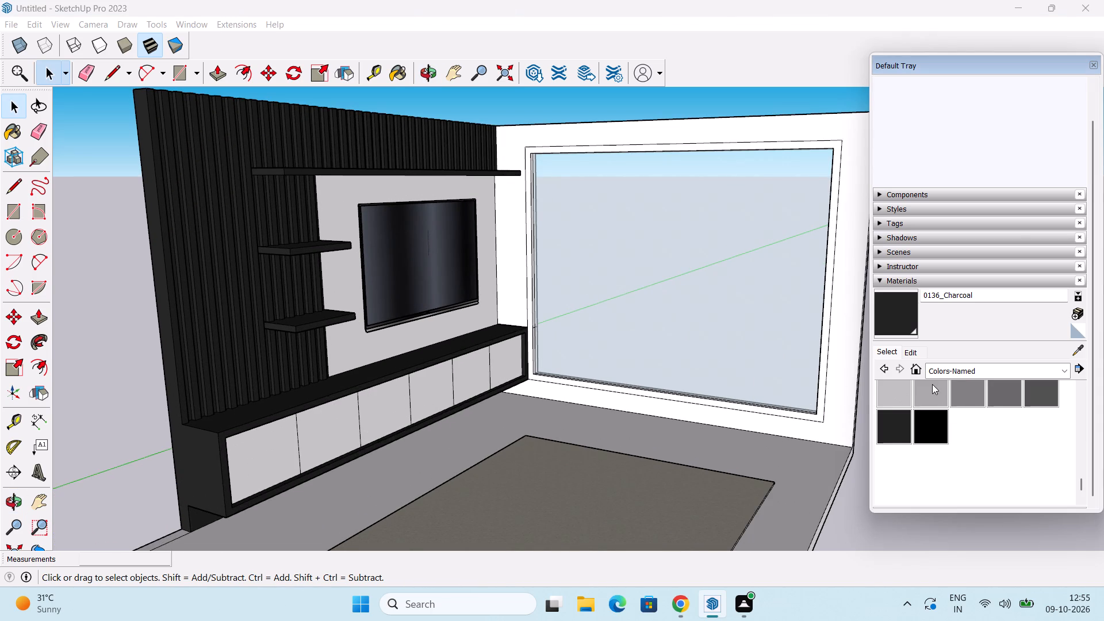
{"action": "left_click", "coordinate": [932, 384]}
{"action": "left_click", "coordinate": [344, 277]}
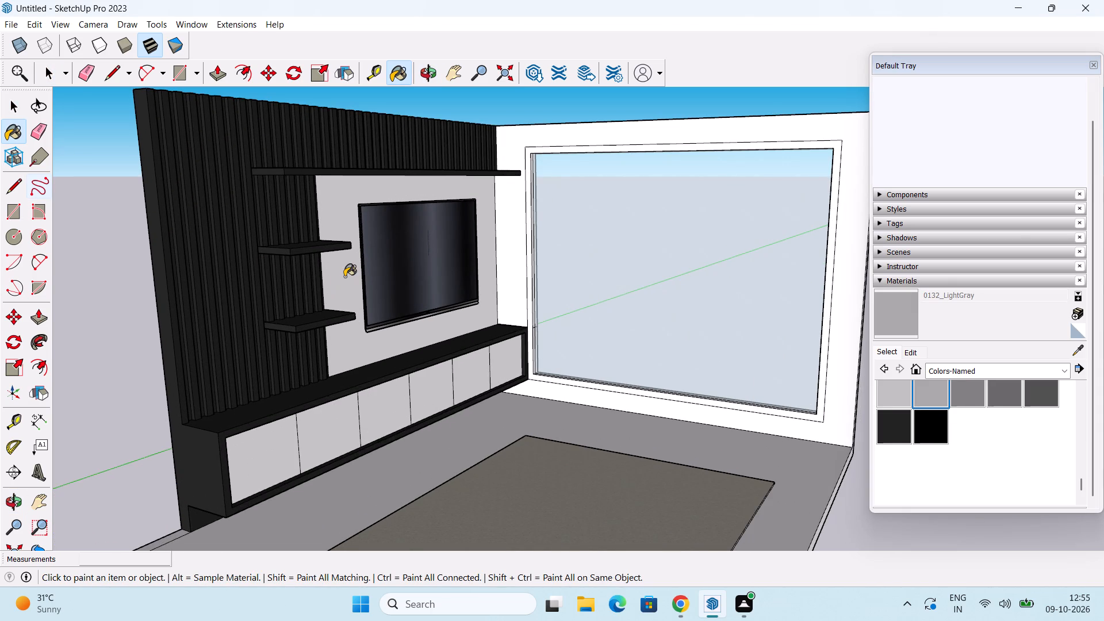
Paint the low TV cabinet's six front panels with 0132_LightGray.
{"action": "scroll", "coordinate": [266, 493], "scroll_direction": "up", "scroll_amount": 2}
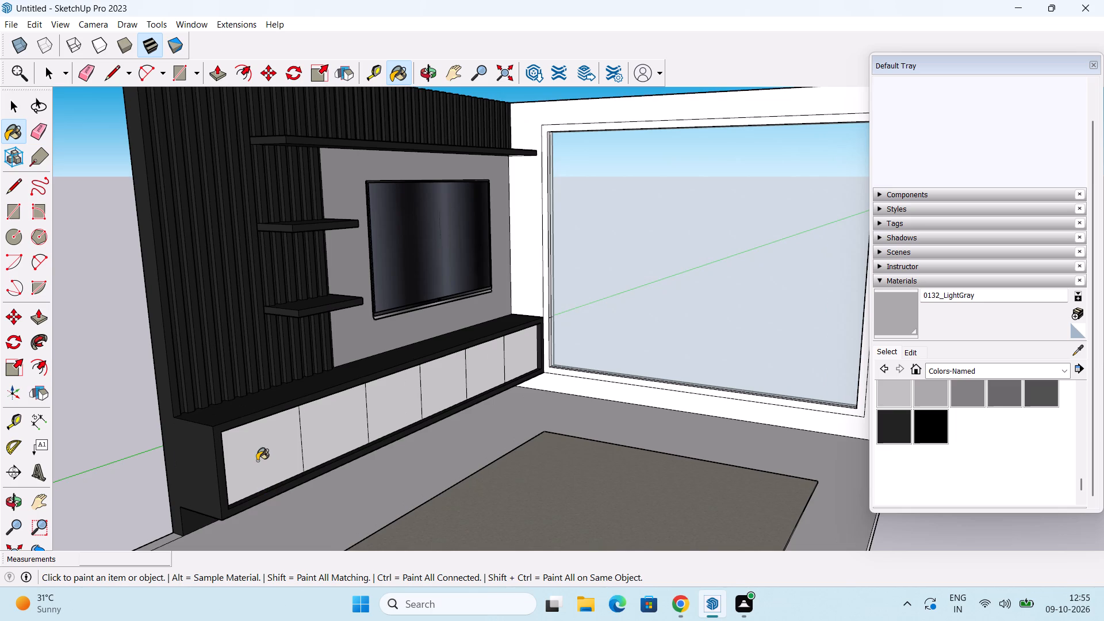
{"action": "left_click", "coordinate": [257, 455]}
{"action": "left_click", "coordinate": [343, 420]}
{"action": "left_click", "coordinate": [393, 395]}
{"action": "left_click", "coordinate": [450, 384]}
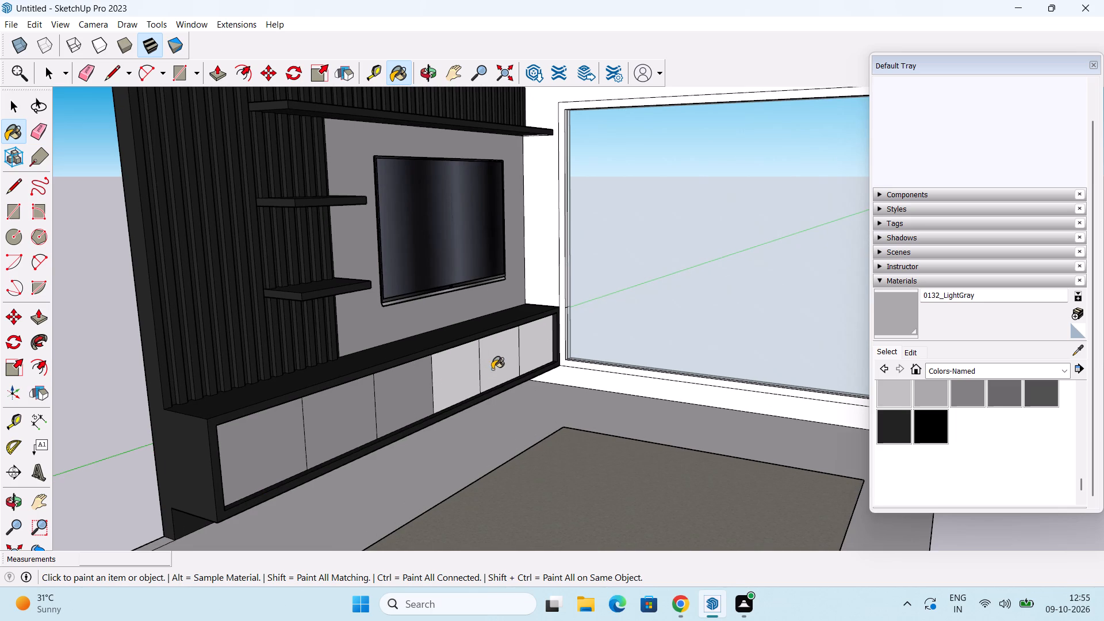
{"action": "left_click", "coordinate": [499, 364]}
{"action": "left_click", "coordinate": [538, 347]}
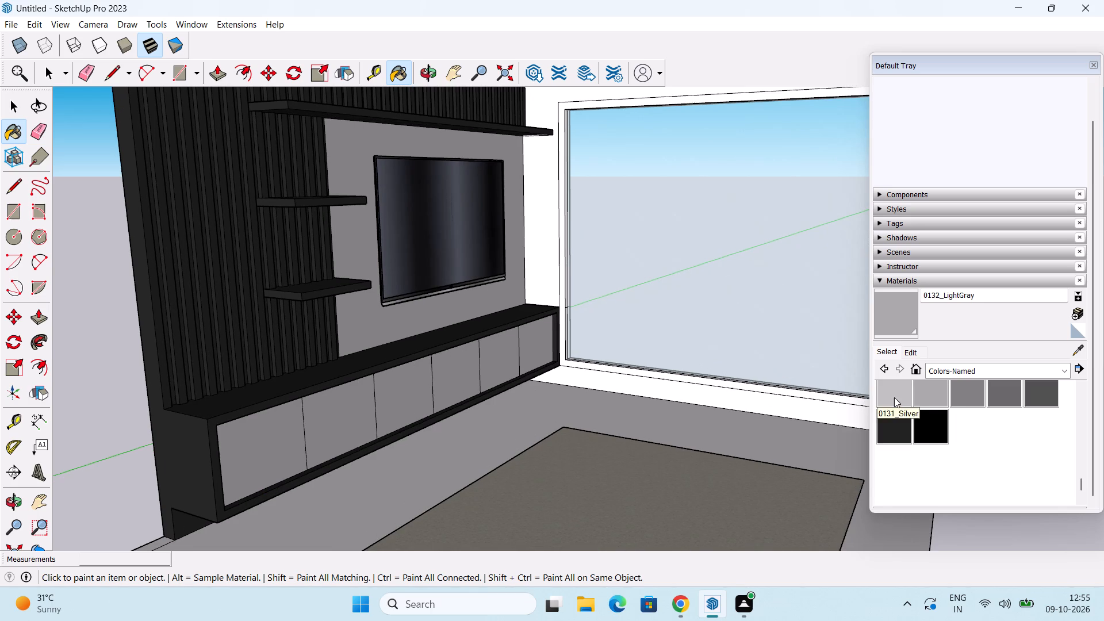
Repaint the low cabinet's six front panels and the wall area behind the TV with 0131_Silver.
{"action": "left_click", "coordinate": [894, 397]}
{"action": "left_click", "coordinate": [256, 450]}
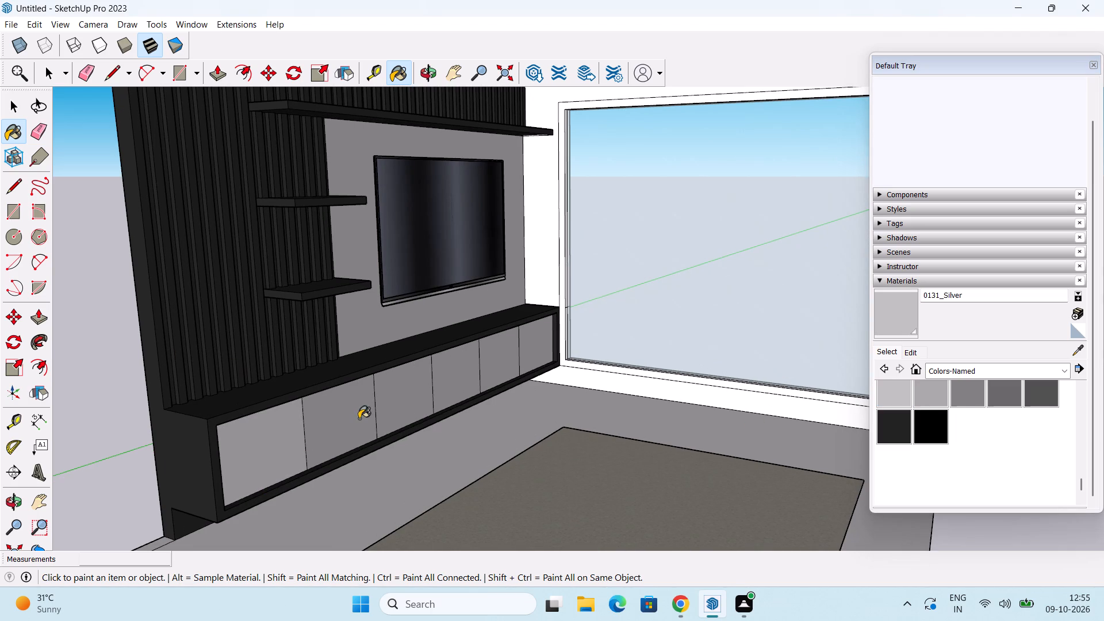
{"action": "left_click", "coordinate": [359, 419]}
{"action": "left_click", "coordinate": [418, 390]}
{"action": "left_click", "coordinate": [457, 377]}
{"action": "left_click_drag", "start_coordinate": [496, 362], "coordinate": [505, 362]}
{"action": "left_click", "coordinate": [521, 355]}
{"action": "left_click", "coordinate": [368, 308]}
Paint the white wall around the window and the floor surface around the rug with 0131_Silver.
{"action": "scroll", "coordinate": [444, 352], "scroll_direction": "down", "scroll_amount": 5}
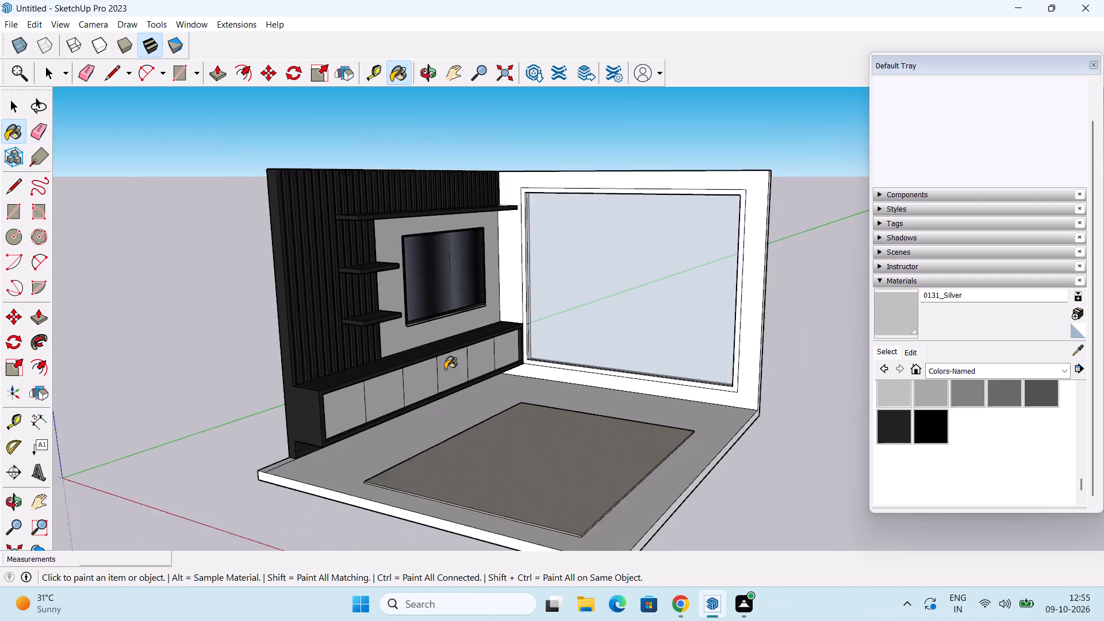
{"action": "scroll", "coordinate": [445, 369], "scroll_direction": "down", "scroll_amount": 1}
{"action": "middle_click_drag", "start_coordinate": [442, 370], "coordinate": [407, 416]}
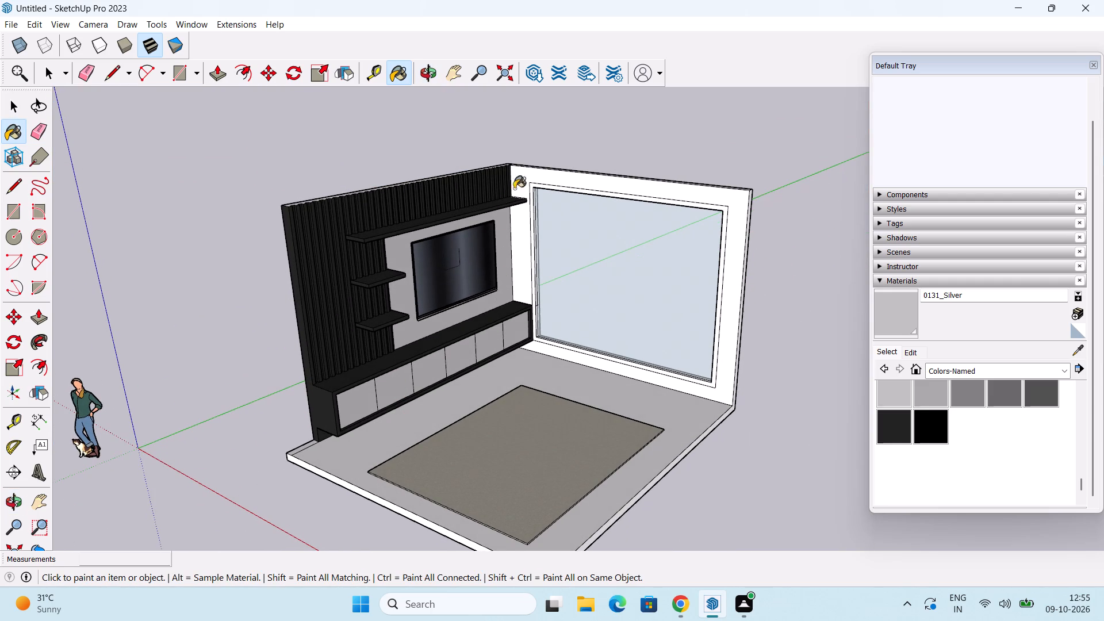
{"action": "left_click", "coordinate": [522, 179]}
{"action": "middle_click_drag", "start_coordinate": [557, 493], "coordinate": [576, 498]}
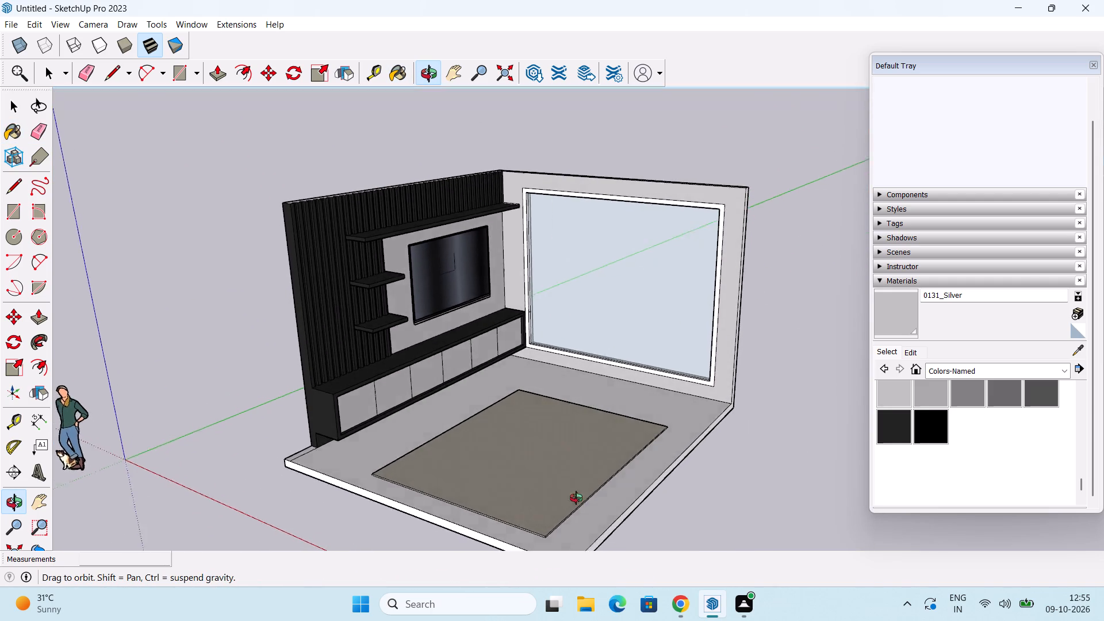
{"action": "middle_click_drag", "start_coordinate": [576, 498], "coordinate": [561, 586]}
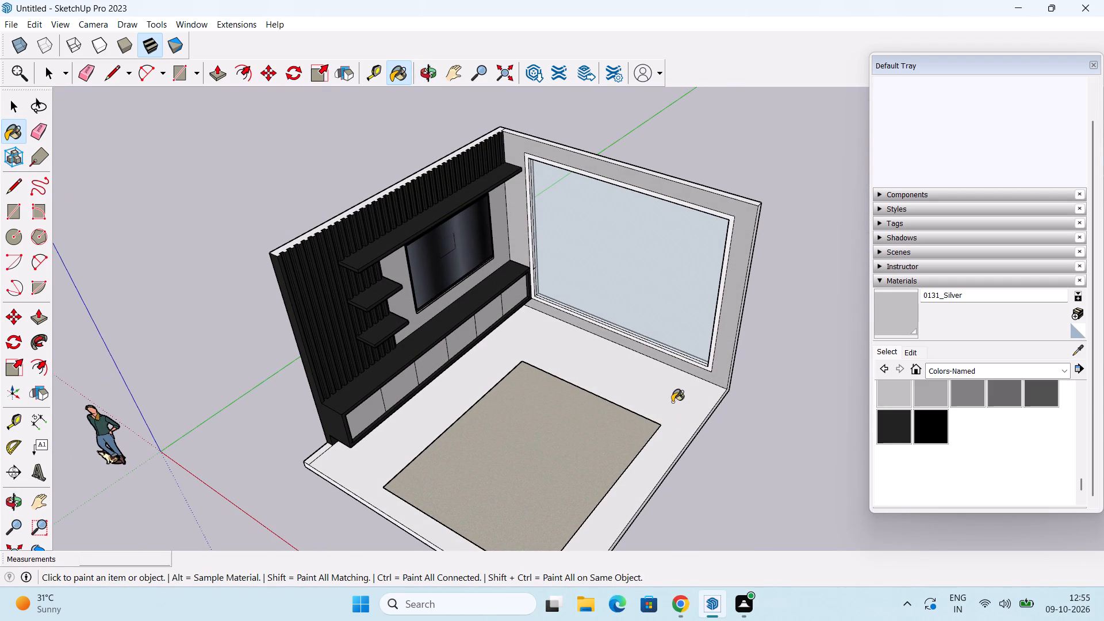
{"action": "left_click", "coordinate": [672, 402]}
{"action": "middle_click_drag", "start_coordinate": [537, 480], "coordinate": [534, 398]}
{"action": "scroll", "coordinate": [420, 348], "scroll_direction": "up", "scroll_amount": 4}
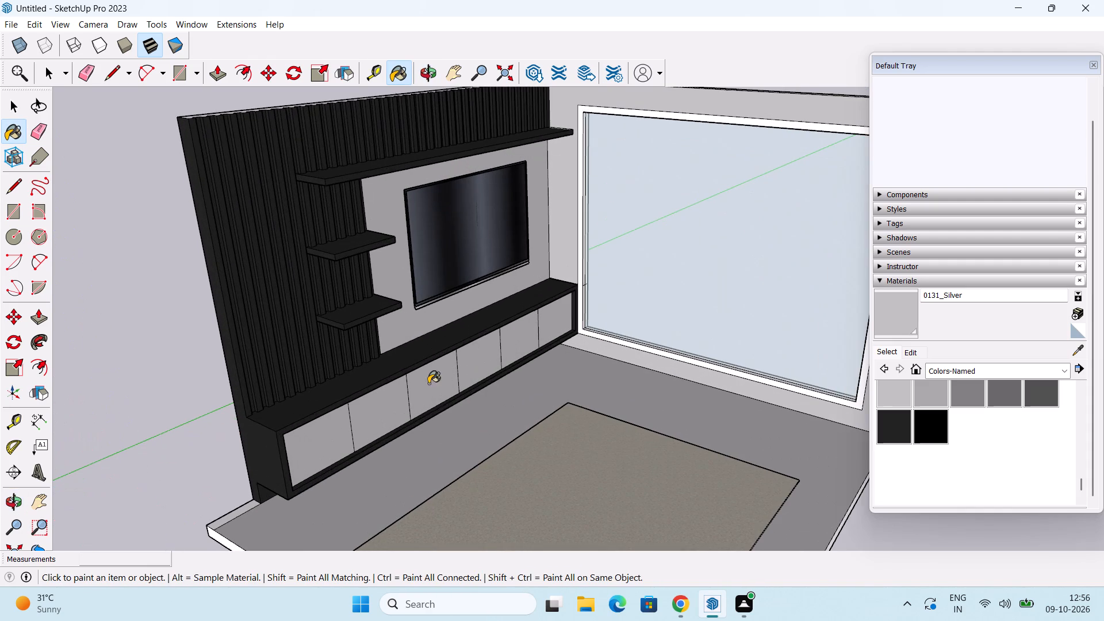
{"action": "scroll", "coordinate": [428, 384], "scroll_direction": "up", "scroll_amount": 1}
{"action": "key", "text": "space"}
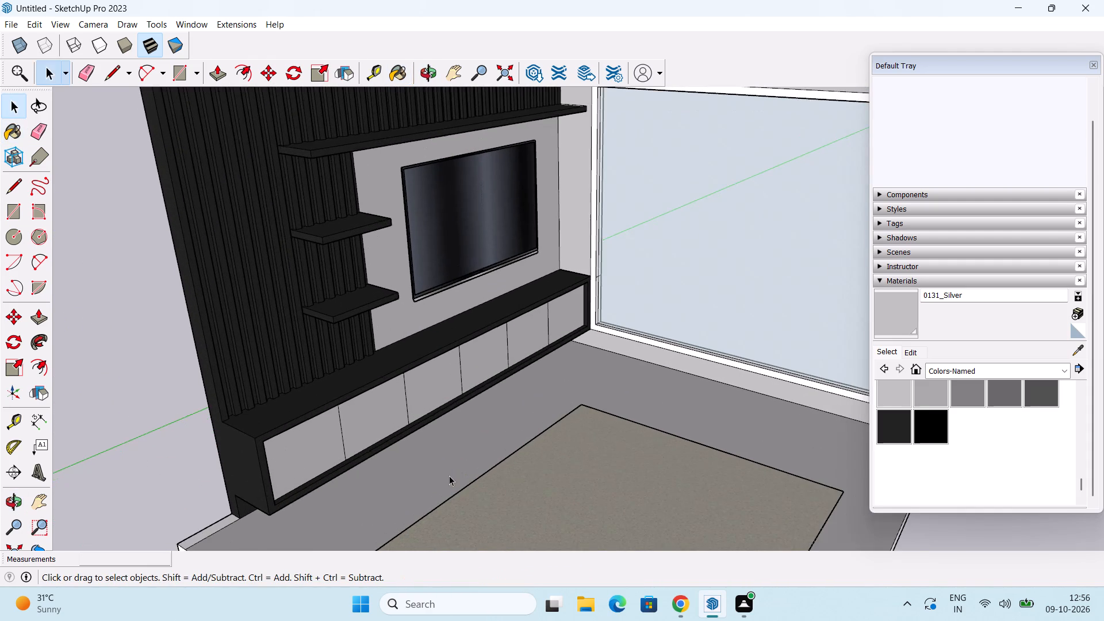
Erase the stray short edge crossing the window's inner reveal just beside the low cabinet's end.
{"action": "scroll", "coordinate": [449, 476], "scroll_direction": "down", "scroll_amount": 2}
{"action": "middle_click_drag", "start_coordinate": [455, 499], "coordinate": [450, 465]}
{"action": "middle_click_drag", "start_coordinate": [447, 465], "coordinate": [365, 417]}
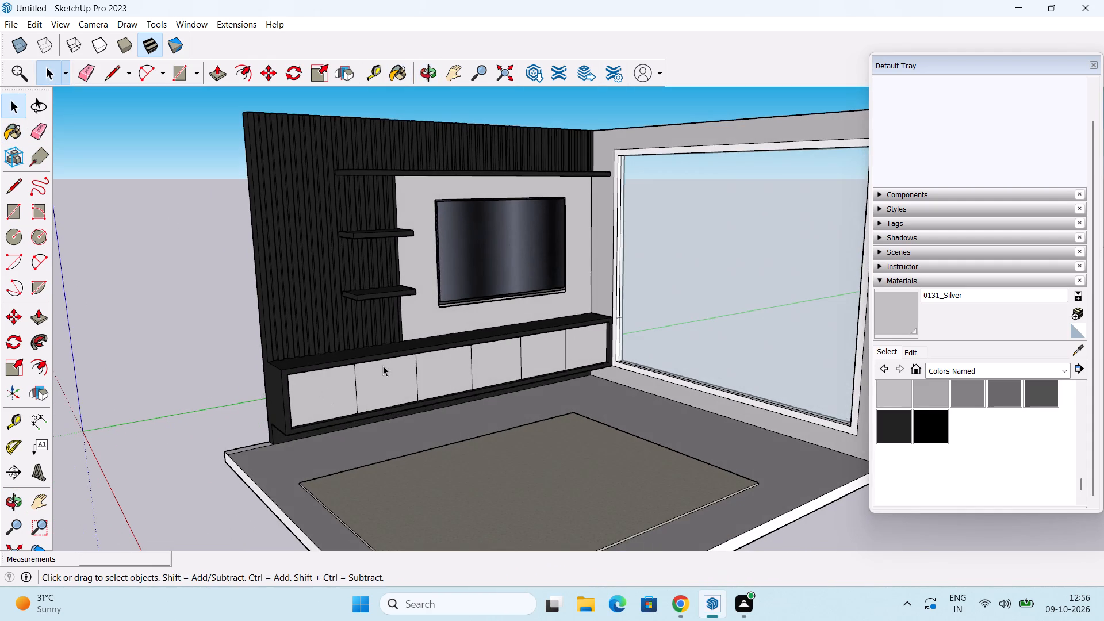
{"action": "middle_click_drag", "start_coordinate": [383, 367], "coordinate": [517, 425]}
{"action": "middle_click_drag", "start_coordinate": [552, 423], "coordinate": [472, 397], "text": "shift"}
{"action": "middle_click_drag", "start_coordinate": [515, 326], "coordinate": [460, 326]}
{"action": "scroll", "coordinate": [581, 259], "scroll_direction": "up", "scroll_amount": 3}
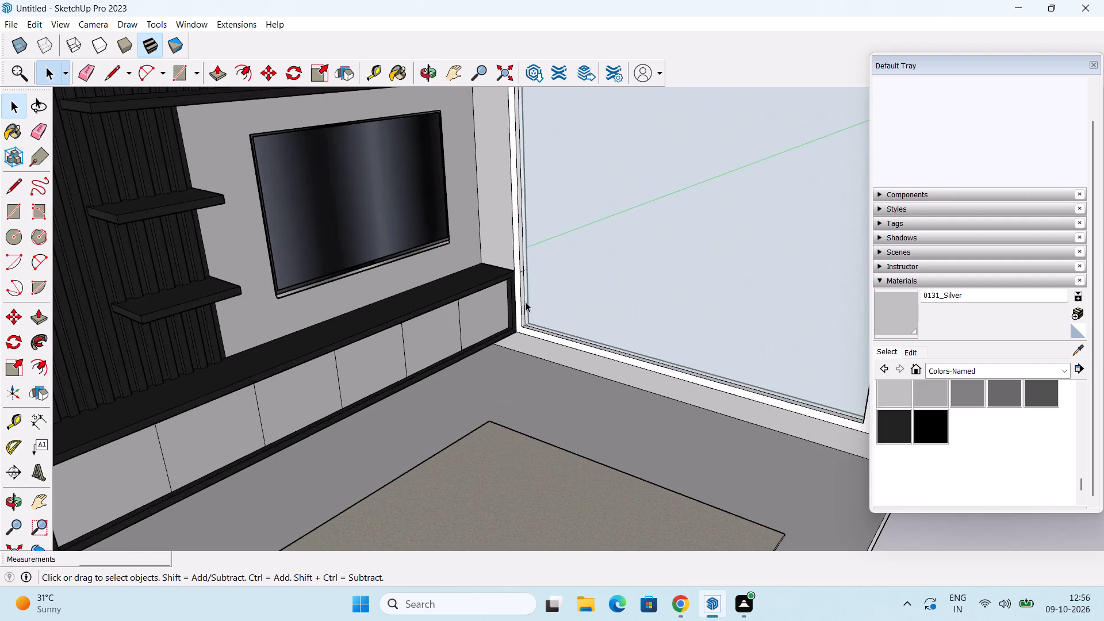
{"action": "scroll", "coordinate": [526, 294], "scroll_direction": "up", "scroll_amount": 14}
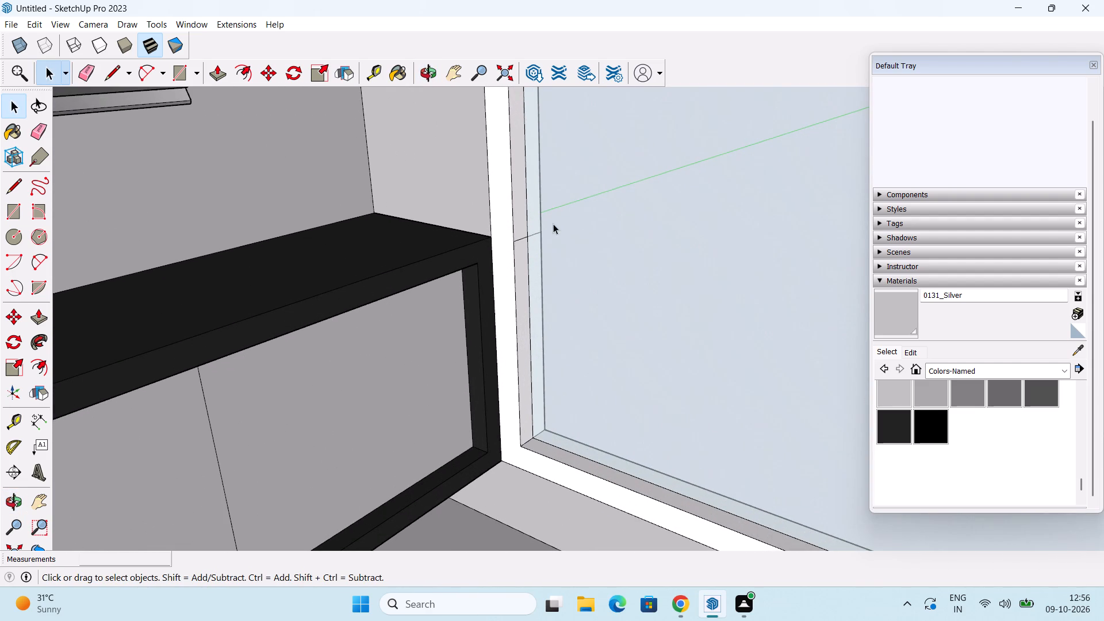
{"action": "key", "text": "e"}
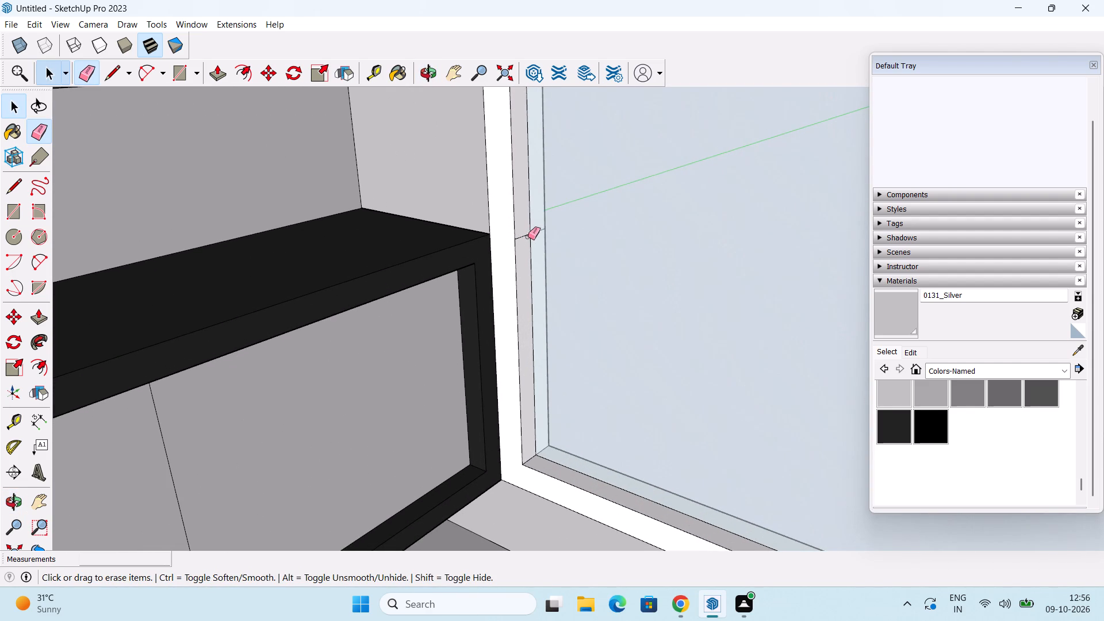
{"action": "left_click", "coordinate": [522, 237]}
{"action": "scroll", "coordinate": [551, 292], "scroll_direction": "down", "scroll_amount": 8}
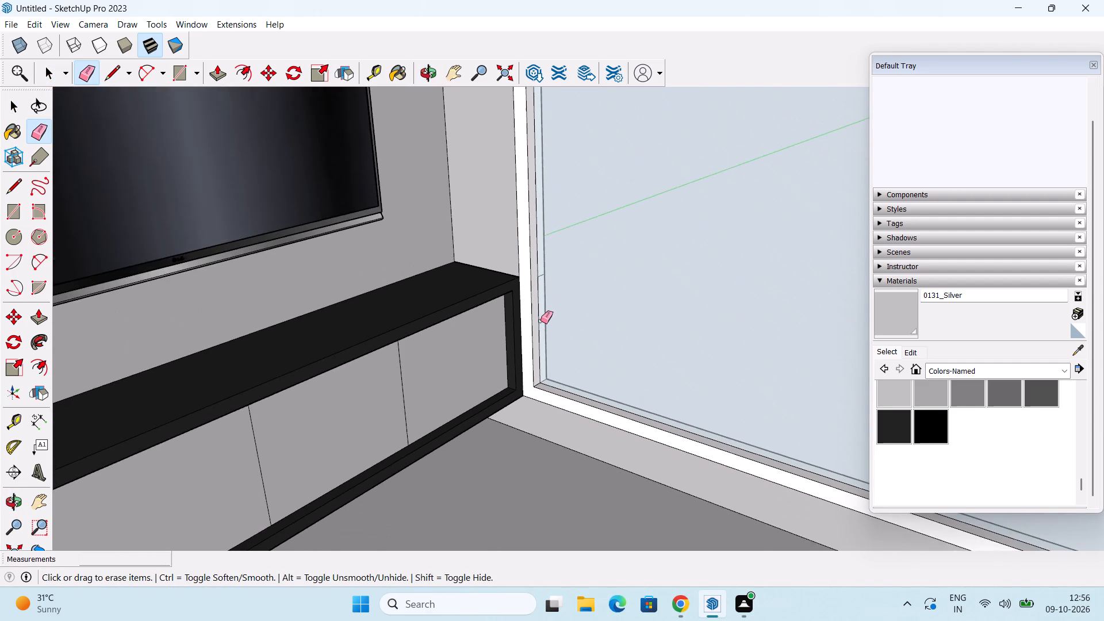
{"action": "middle_click_drag", "start_coordinate": [540, 340], "coordinate": [545, 387]}
{"action": "key", "text": "space"}
Paint the window's white border frame with 0131_Silver.
{"action": "scroll", "coordinate": [563, 344], "scroll_direction": "down", "scroll_amount": 6}
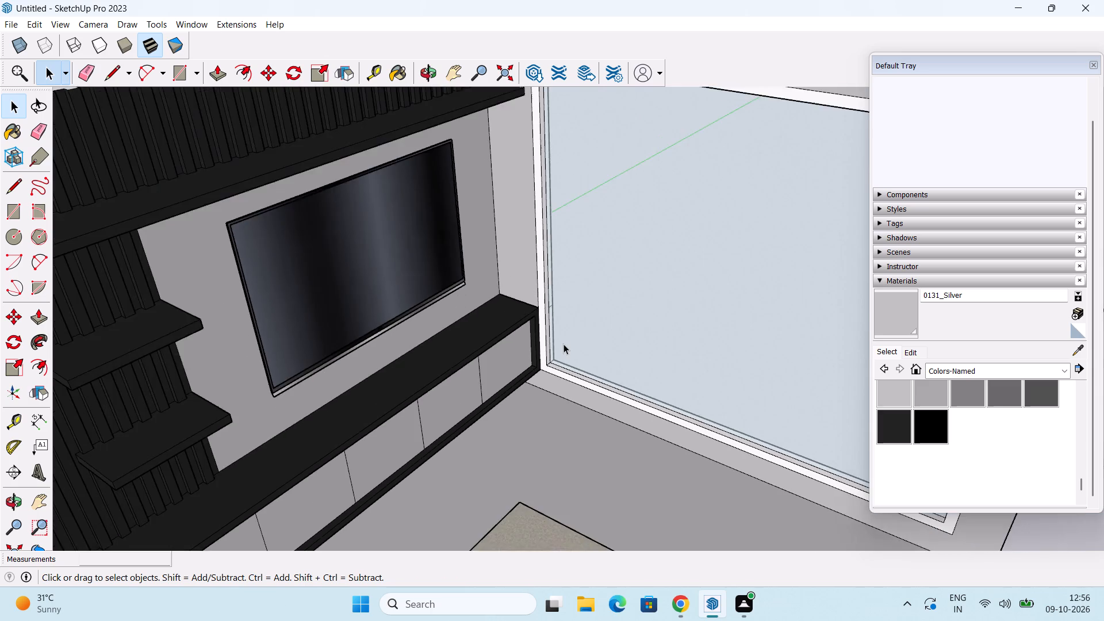
{"action": "scroll", "coordinate": [563, 344], "scroll_direction": "down", "scroll_amount": 6}
{"action": "middle_click_drag", "start_coordinate": [565, 353], "coordinate": [593, 299]}
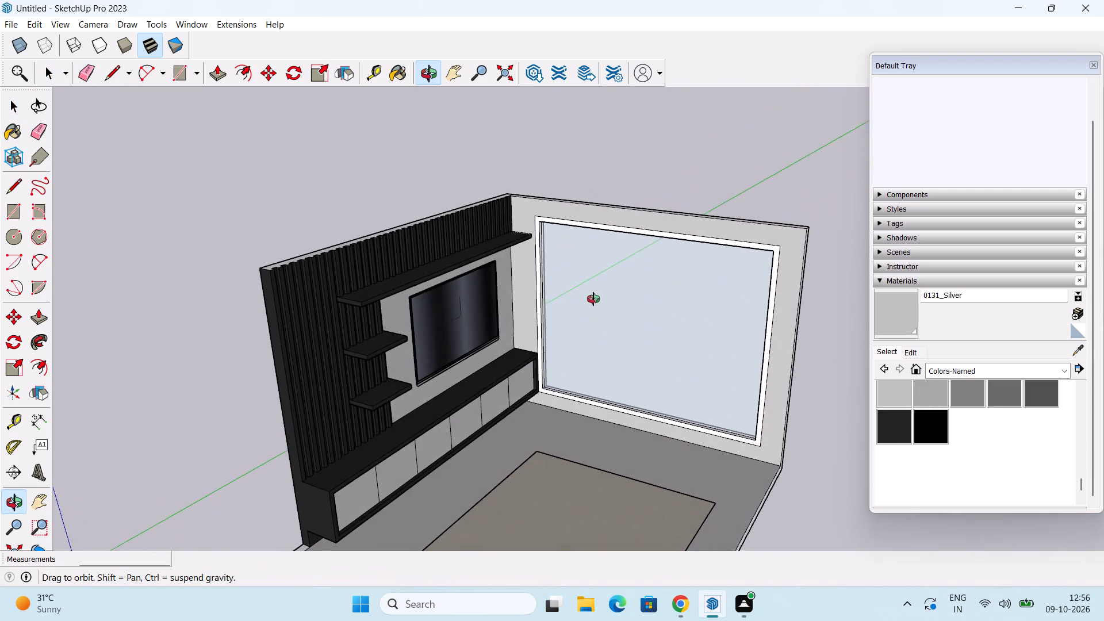
{"action": "middle_click_drag", "start_coordinate": [593, 299], "coordinate": [595, 328]}
{"action": "scroll", "coordinate": [604, 272], "scroll_direction": "up", "scroll_amount": 6}
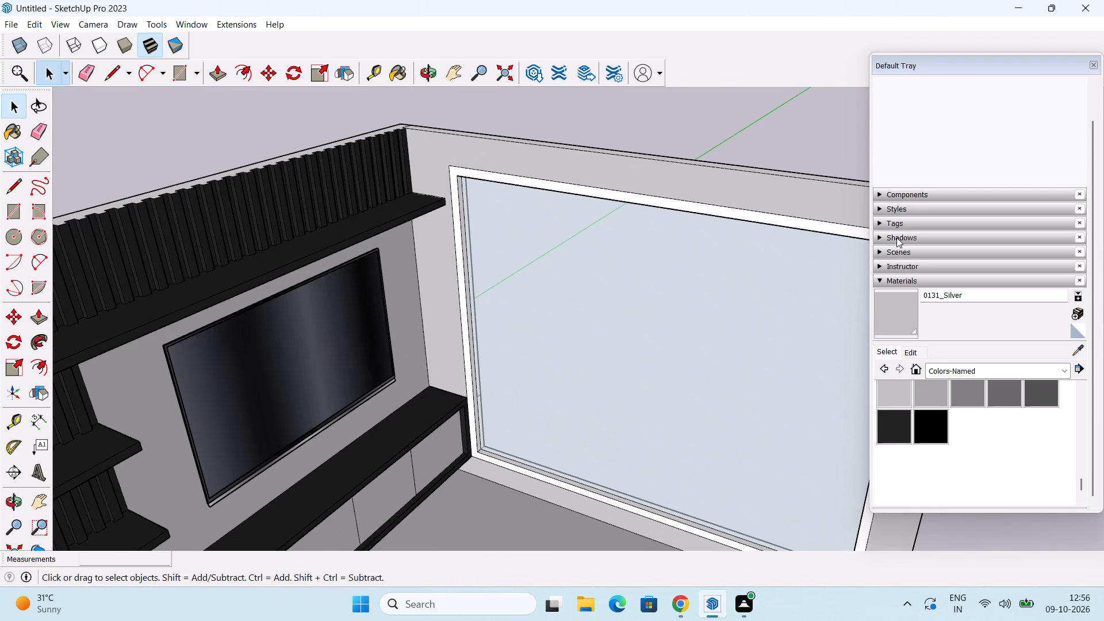
{"action": "left_click", "coordinate": [899, 328]}
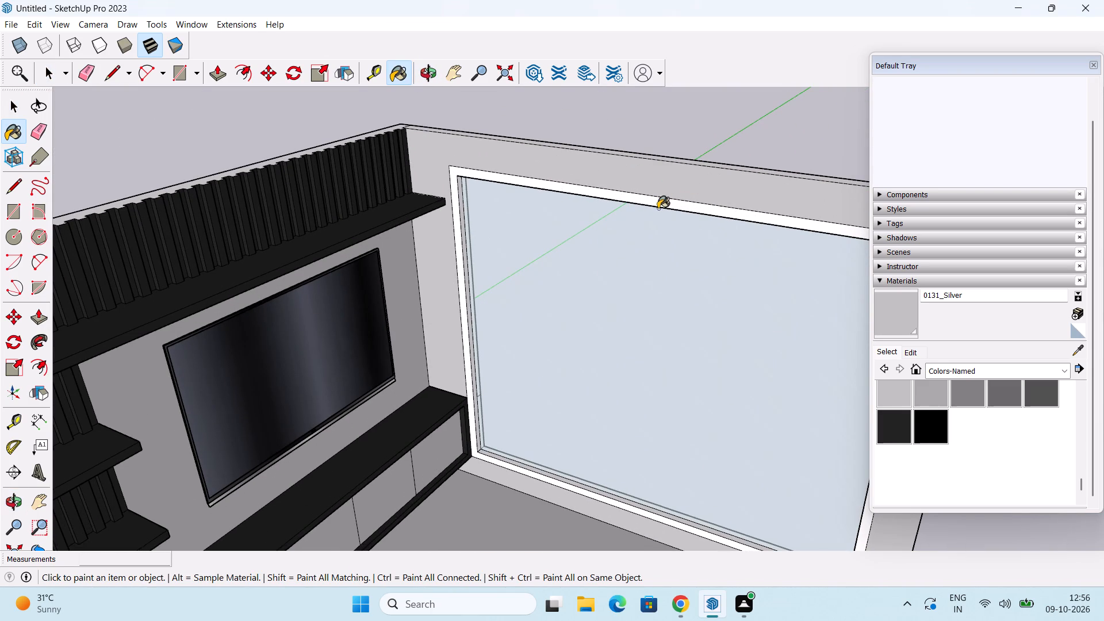
{"action": "left_click", "coordinate": [669, 201]}
{"action": "scroll", "coordinate": [658, 221], "scroll_direction": "down", "scroll_amount": 1}
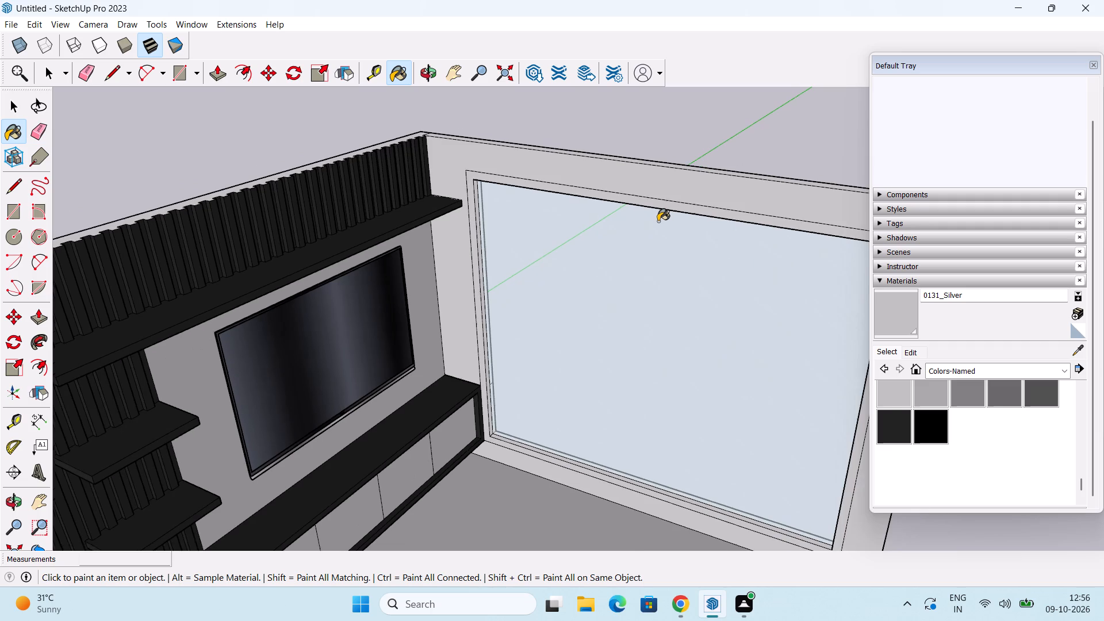
{"action": "middle_click_drag", "start_coordinate": [651, 235], "coordinate": [517, 224]}
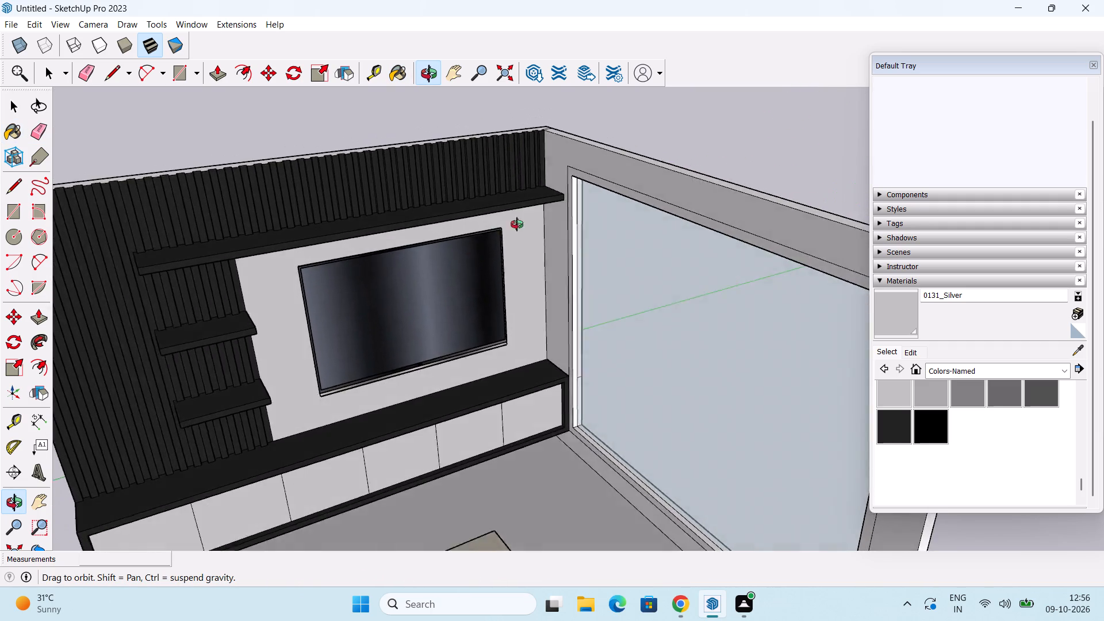
{"action": "middle_click_drag", "start_coordinate": [517, 224], "coordinate": [820, 205]}
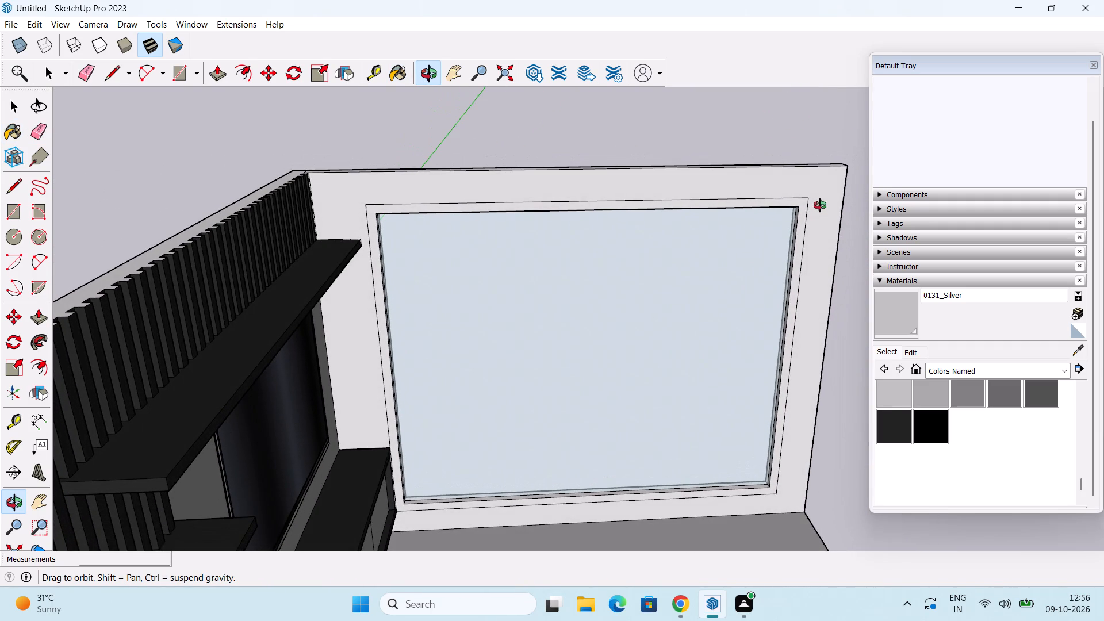
{"action": "middle_click_drag", "start_coordinate": [820, 205], "coordinate": [780, 229]}
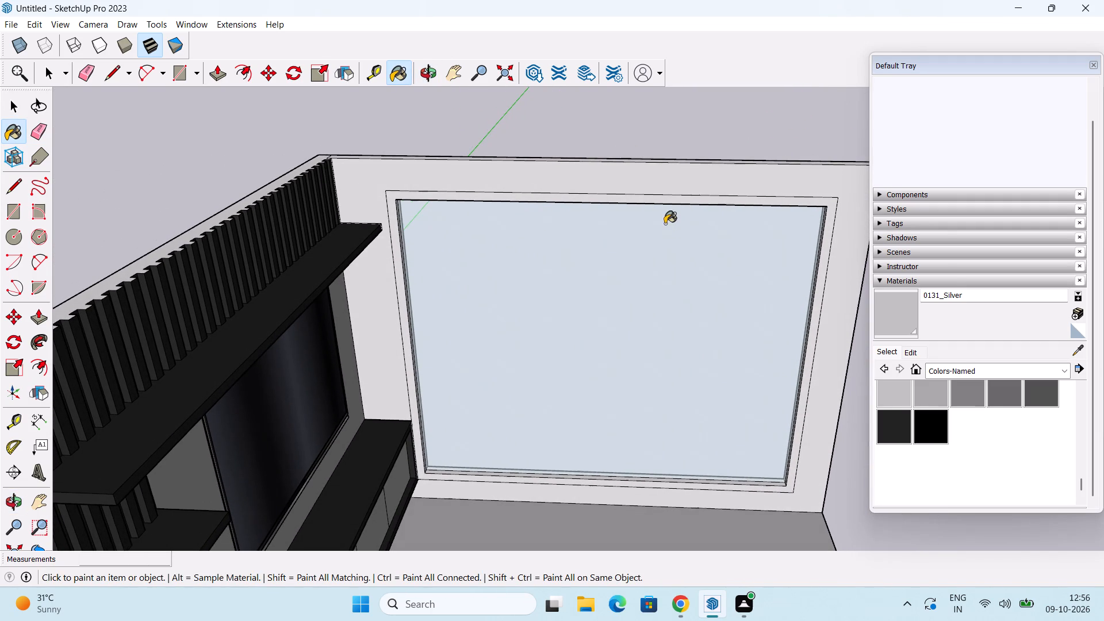
{"action": "key", "text": "space"}
Draw a short line across the window wall's open end at floor level, separating it from the floor slab's side face.
{"action": "scroll", "coordinate": [673, 275], "scroll_direction": "down", "scroll_amount": 5}
{"action": "middle_click_drag", "start_coordinate": [683, 304], "coordinate": [620, 209]}
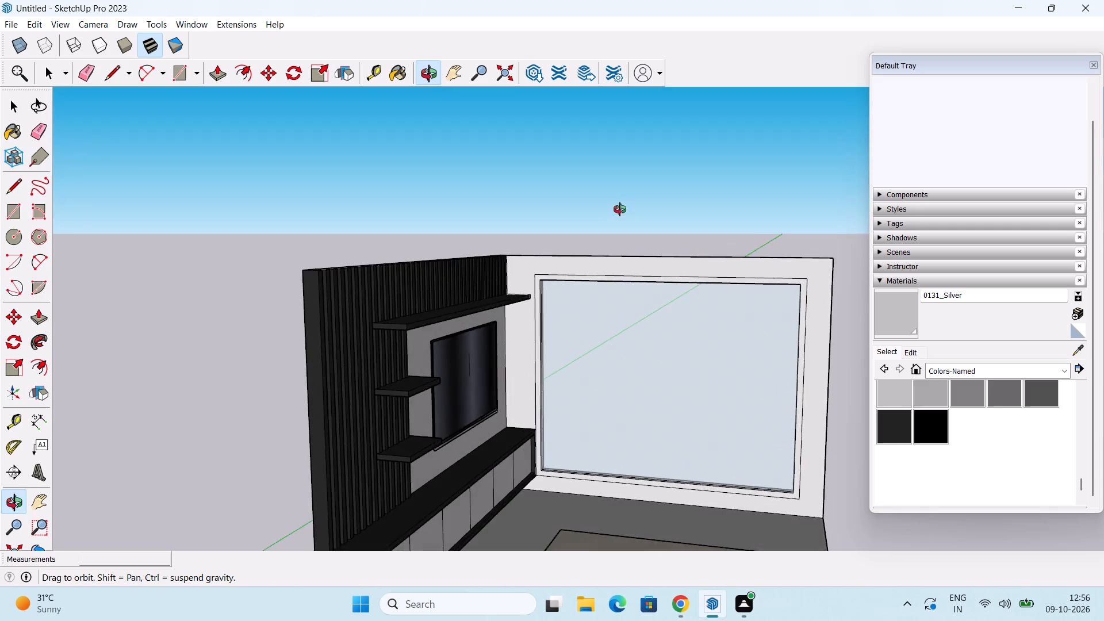
{"action": "middle_click_drag", "start_coordinate": [620, 209], "coordinate": [641, 280]}
{"action": "scroll", "coordinate": [647, 276], "scroll_direction": "down", "scroll_amount": 1}
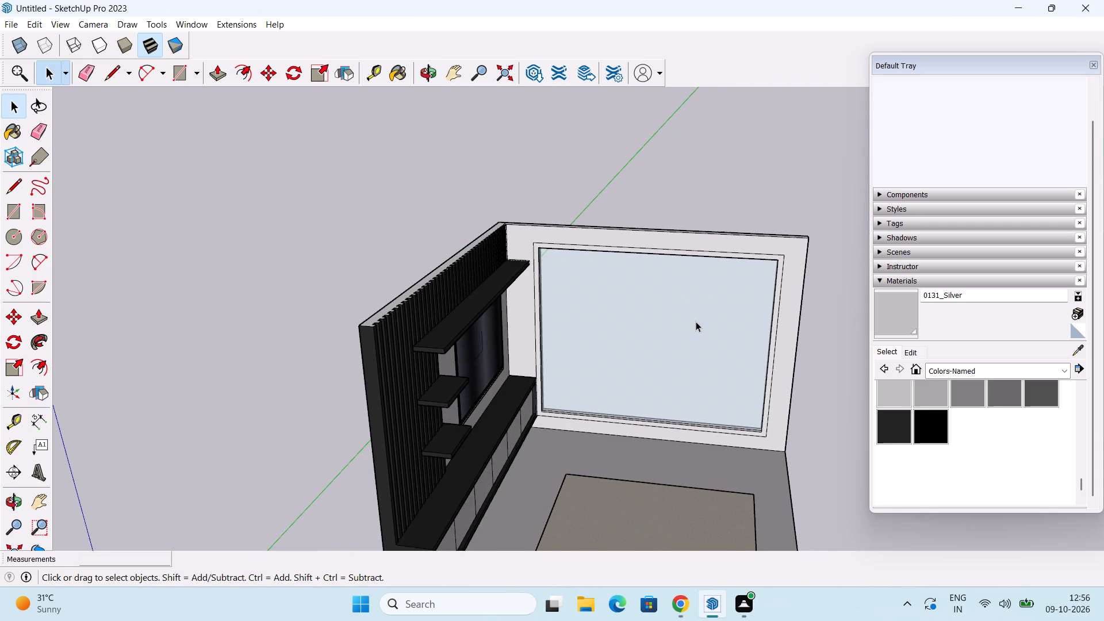
{"action": "middle_click_drag", "start_coordinate": [696, 321], "coordinate": [687, 331]}
{"action": "middle_click_drag", "start_coordinate": [777, 436], "coordinate": [620, 348]}
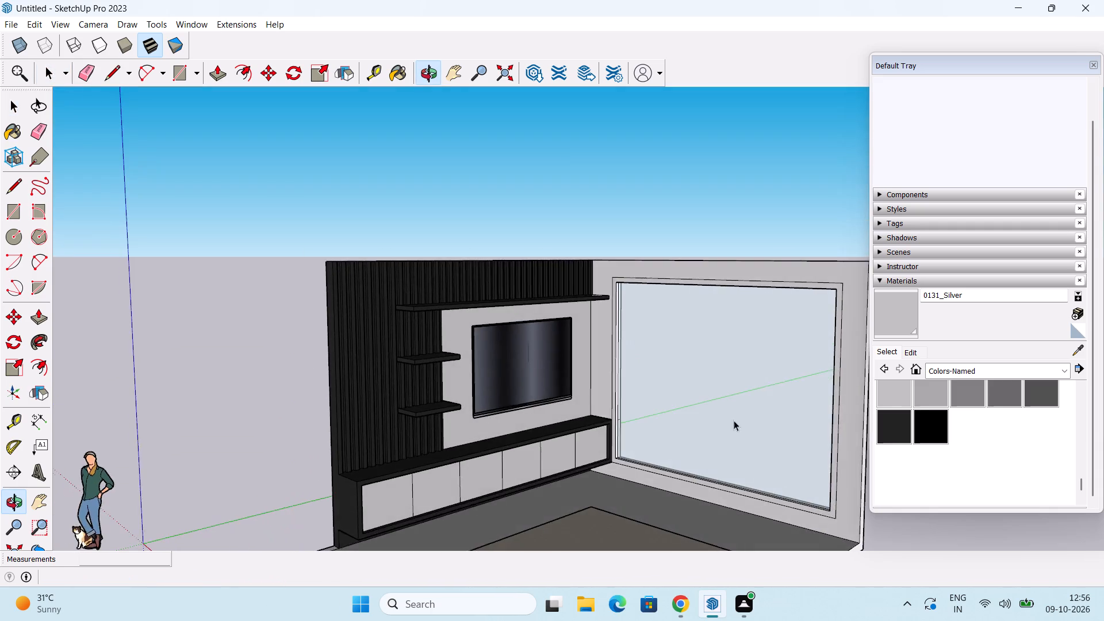
{"action": "middle_click_drag", "start_coordinate": [734, 420], "coordinate": [578, 333]}
{"action": "scroll", "coordinate": [700, 436], "scroll_direction": "up", "scroll_amount": 6}
{"action": "key", "text": "l"}
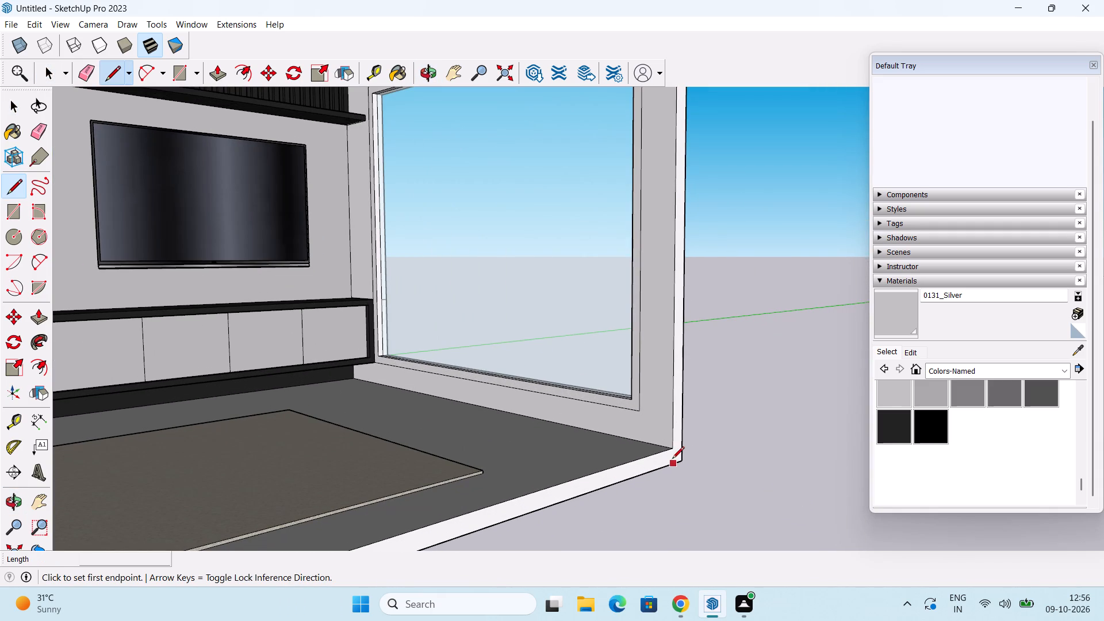
{"action": "left_click", "coordinate": [673, 450]}
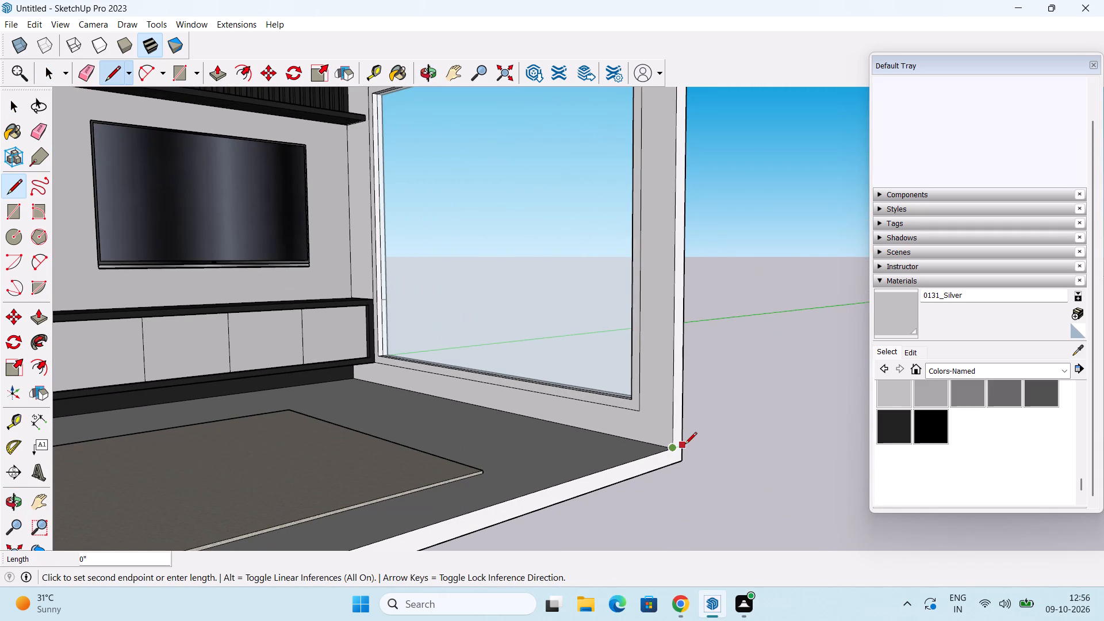
{"action": "left_click", "coordinate": [685, 445]}
{"action": "scroll", "coordinate": [671, 478], "scroll_direction": "up", "scroll_amount": 1}
{"action": "key", "text": "space"}
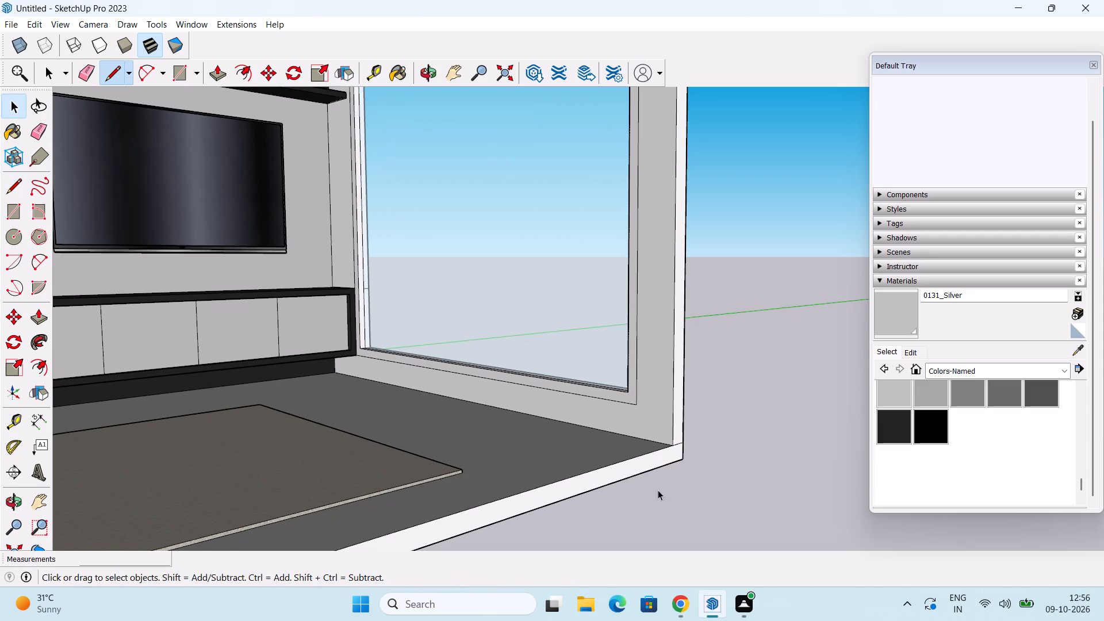
Push/Pull the floor slab's open side face, opposite the TV wall, outward by 2'.
{"action": "middle_click_drag", "start_coordinate": [674, 477], "coordinate": [766, 480]}
{"action": "key", "text": "p"}
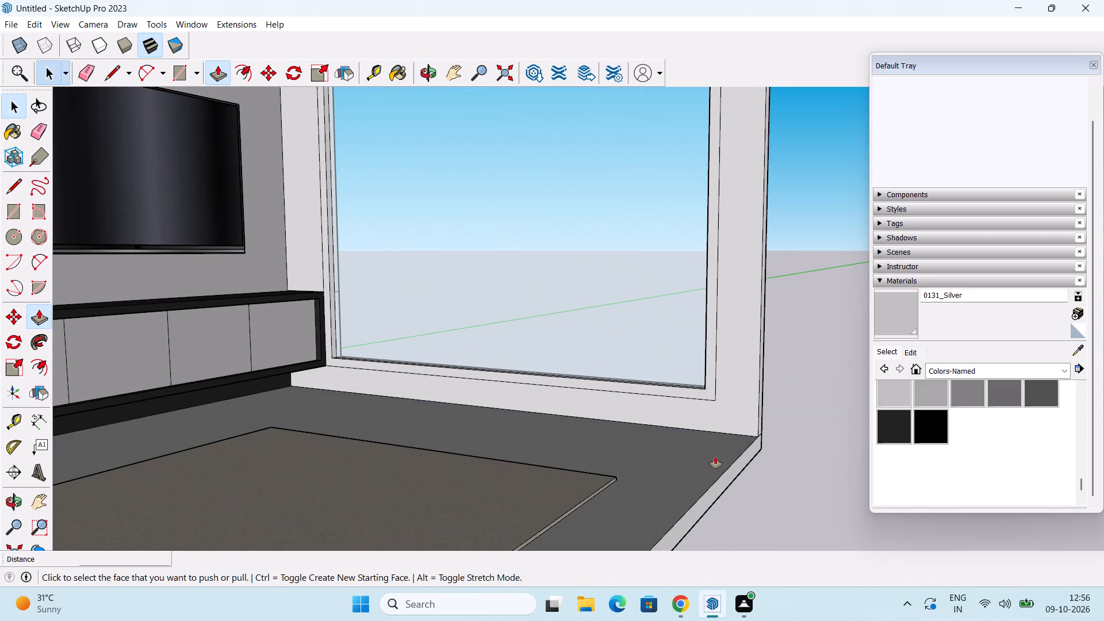
{"action": "left_click", "coordinate": [699, 503]}
{"action": "scroll", "coordinate": [769, 520], "scroll_direction": "down", "scroll_amount": 5}
{"action": "middle_click_drag", "start_coordinate": [775, 524], "coordinate": [728, 416]}
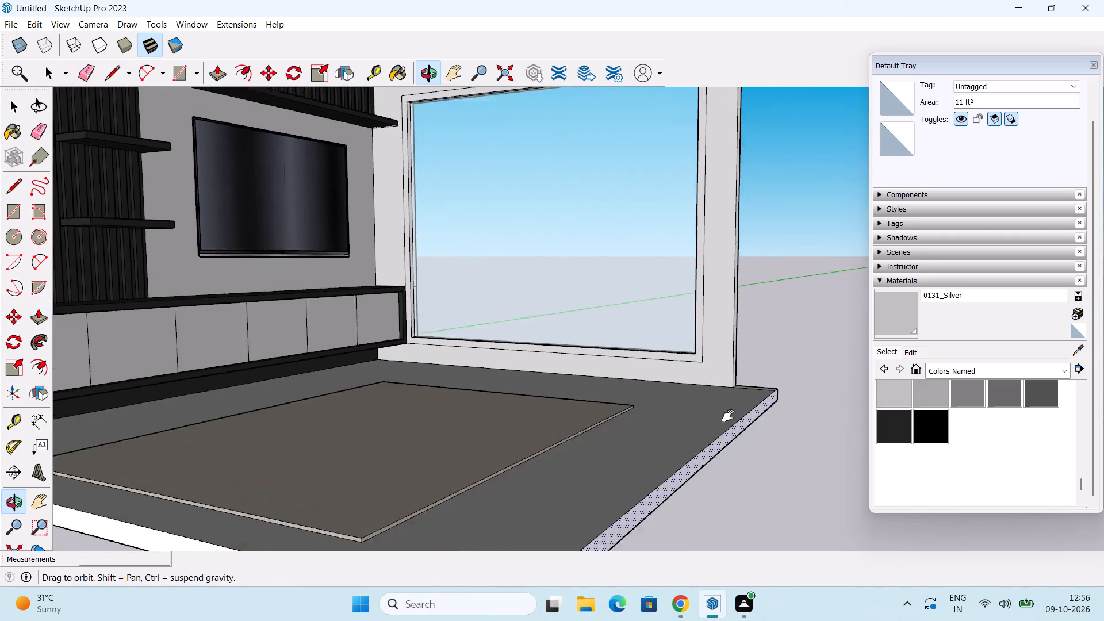
{"action": "middle_click_drag", "start_coordinate": [728, 416], "coordinate": [711, 395]}
{"action": "middle_click_drag", "start_coordinate": [710, 394], "coordinate": [784, 505]}
{"action": "type", "text": "2'"}
{"action": "key", "text": "Return"}
{"action": "key", "text": "space"}
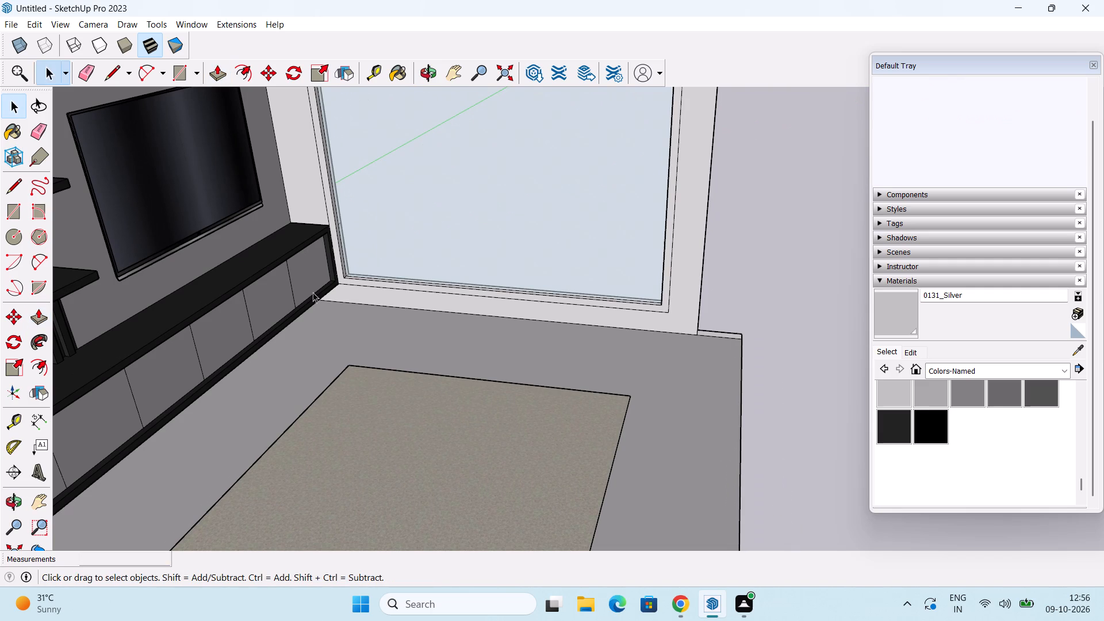
{"action": "scroll", "coordinate": [355, 331], "scroll_direction": "down", "scroll_amount": 2}
{"action": "middle_click_drag", "start_coordinate": [375, 389], "coordinate": [315, 366], "text": "shift"}
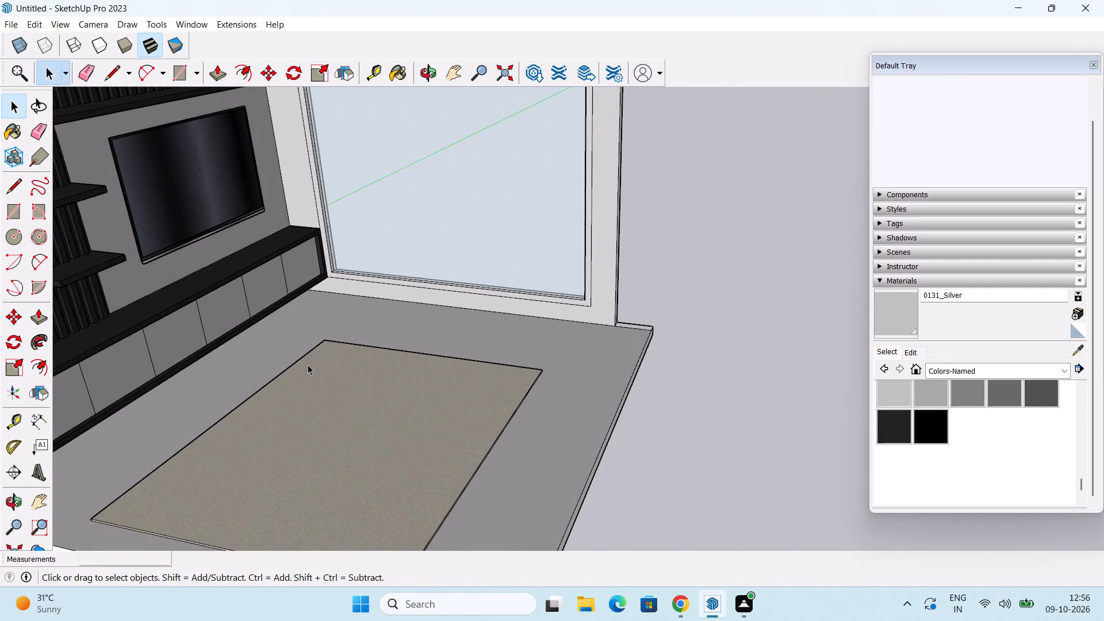
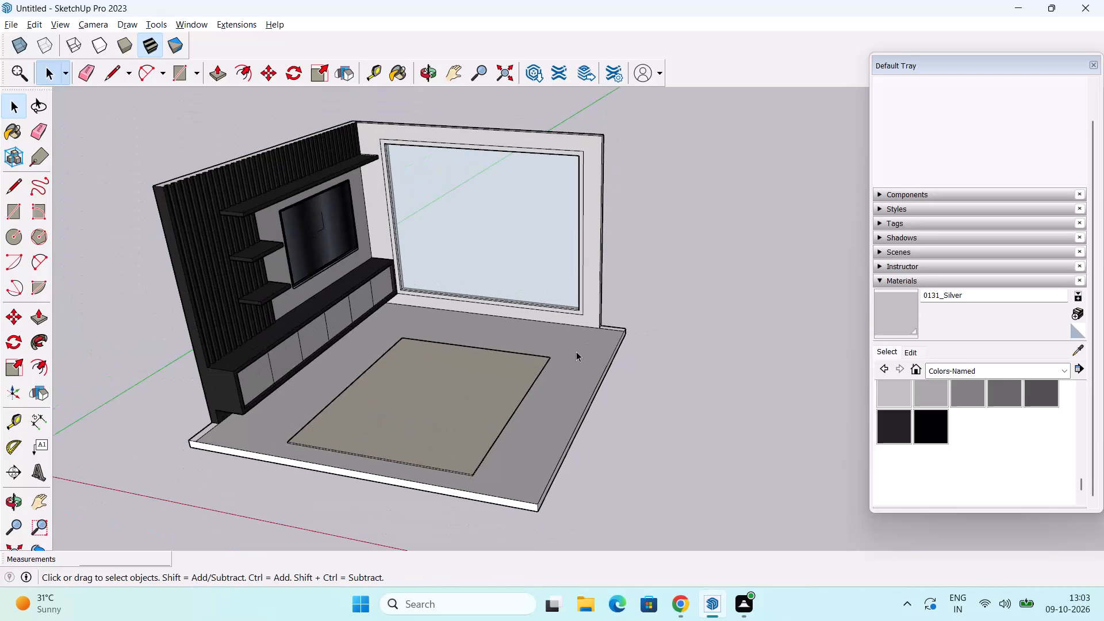
Import the L_Sofa model from Downloads and place it on the floor between the rug and the window wall.
{"action": "middle_click_drag", "start_coordinate": [576, 351], "coordinate": [539, 333]}
{"action": "scroll", "coordinate": [421, 312], "scroll_direction": "up", "scroll_amount": 3}
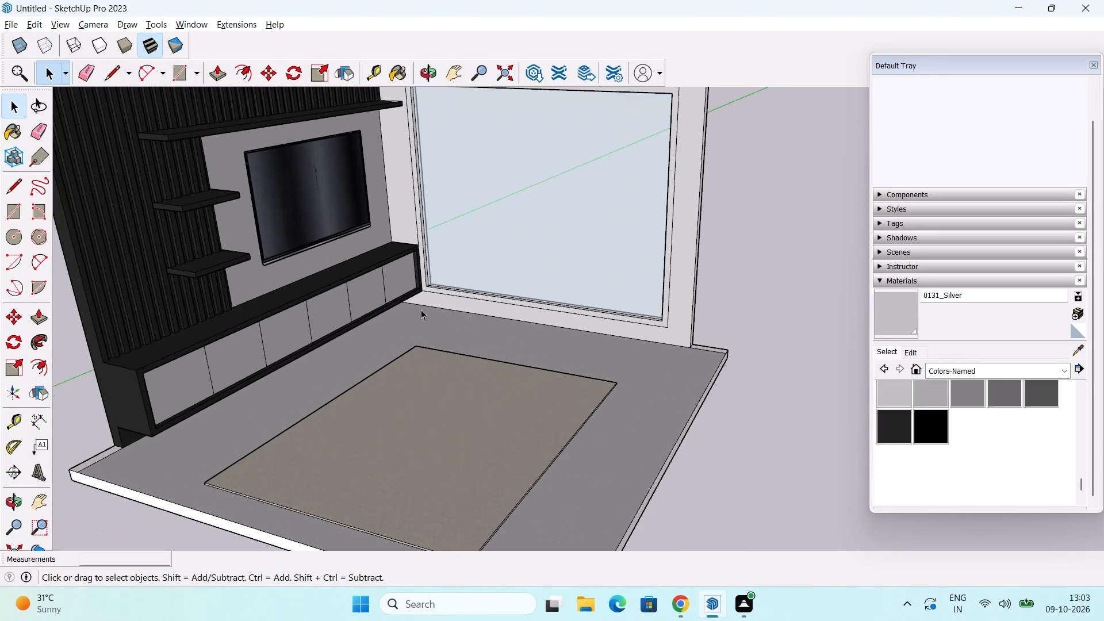
{"action": "left_click", "coordinate": [5, 30]}
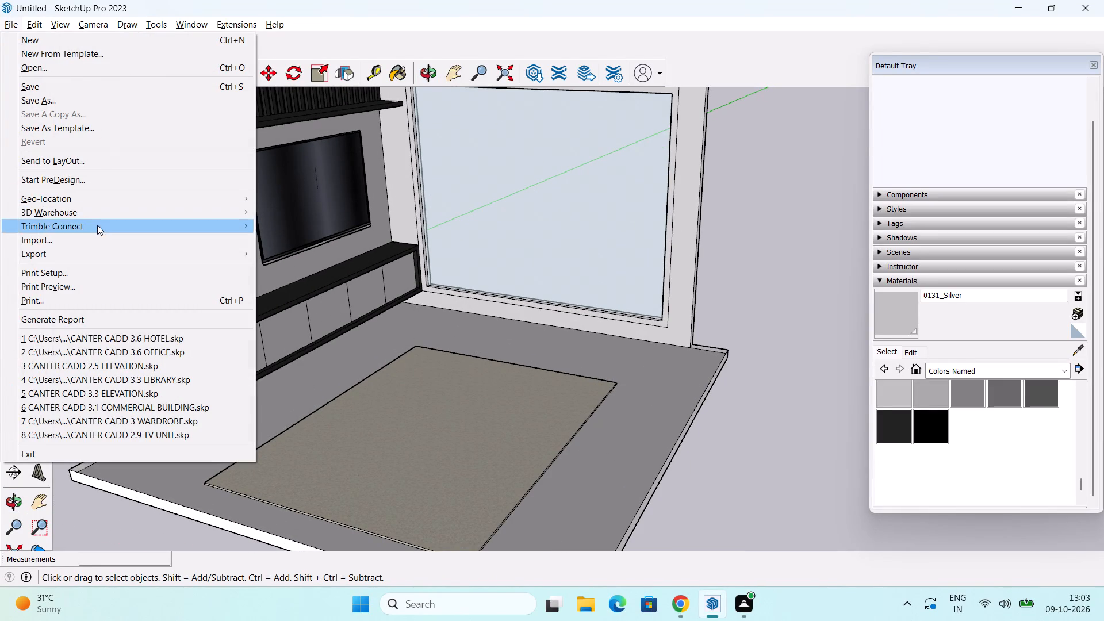
{"action": "left_click", "coordinate": [99, 241]}
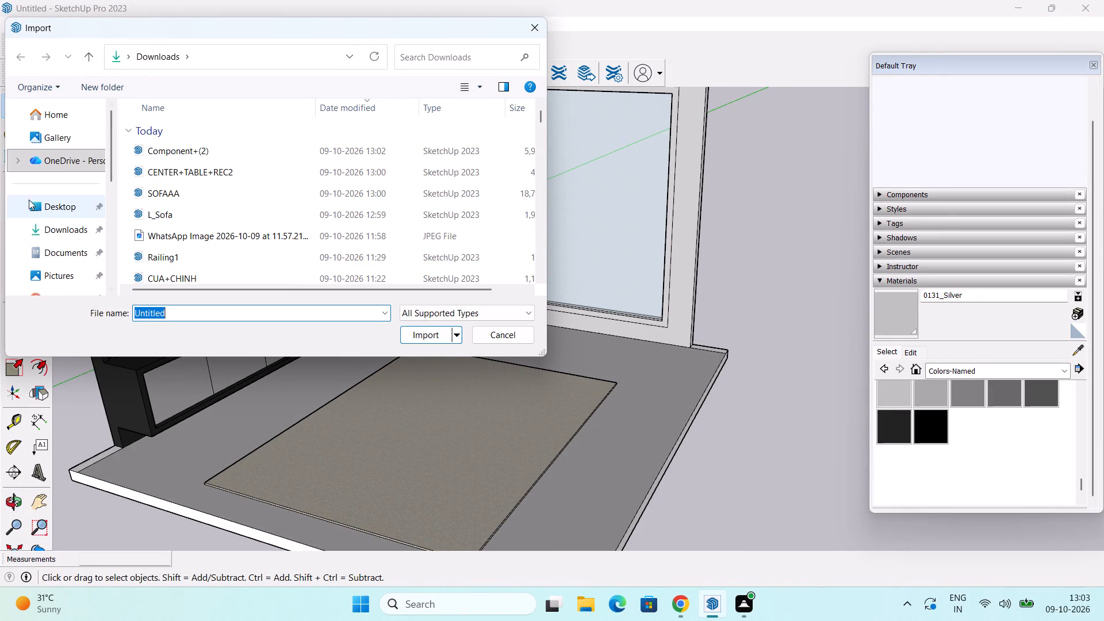
{"action": "left_click", "coordinate": [228, 217]}
{"action": "left_click", "coordinate": [420, 332]}
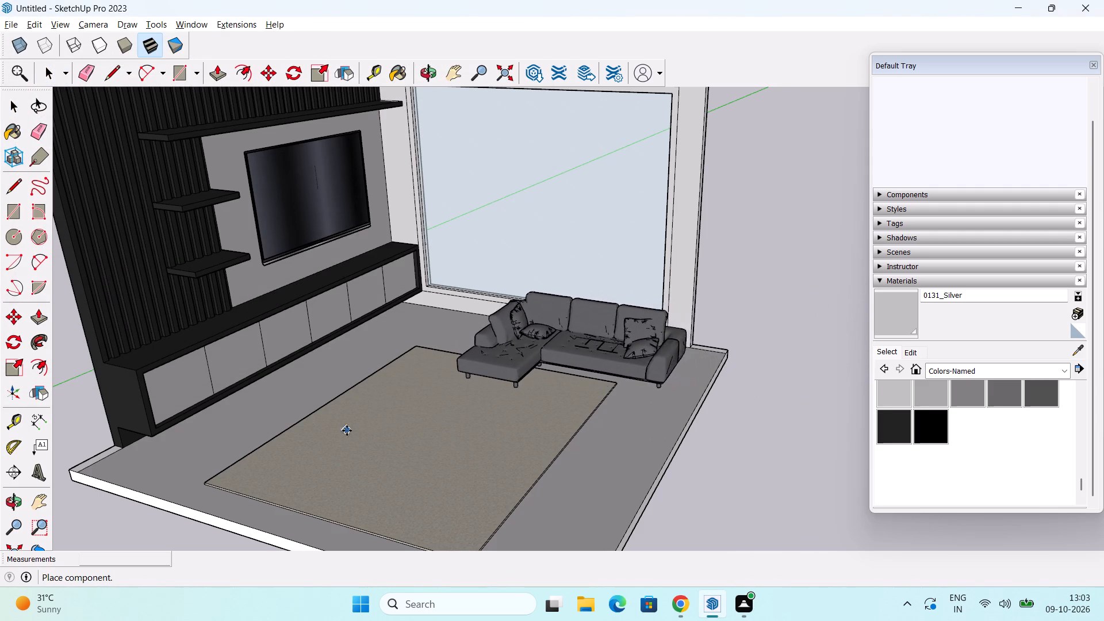
{"action": "left_click", "coordinate": [317, 434]}
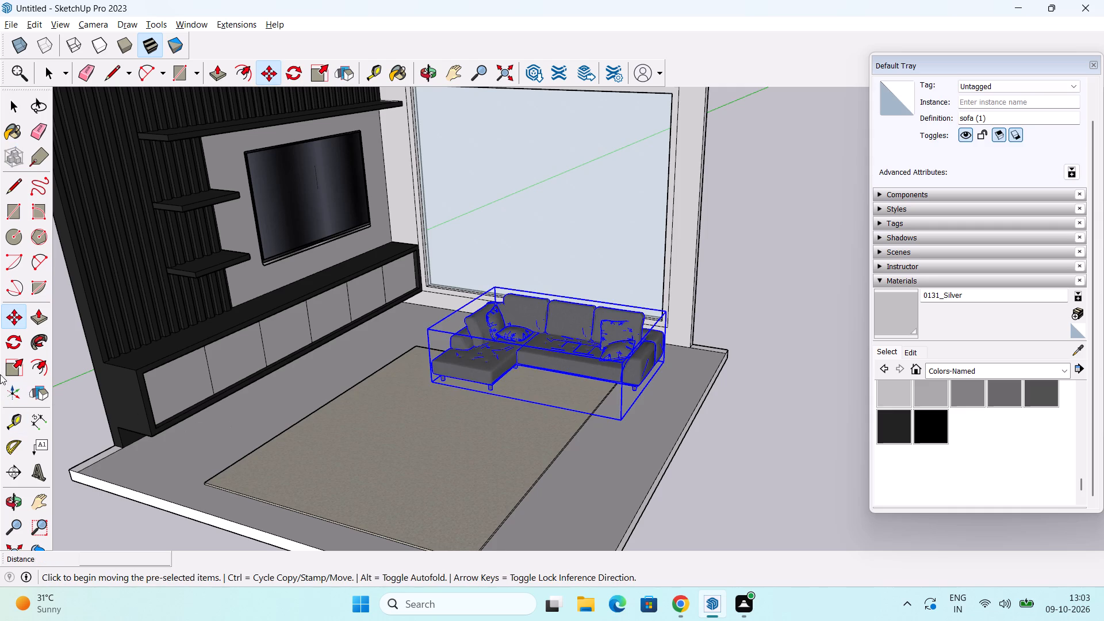
Rotate the sofa 90° about its lower front corner so its long side faces the TV wall.
{"action": "left_click", "coordinate": [10, 343]}
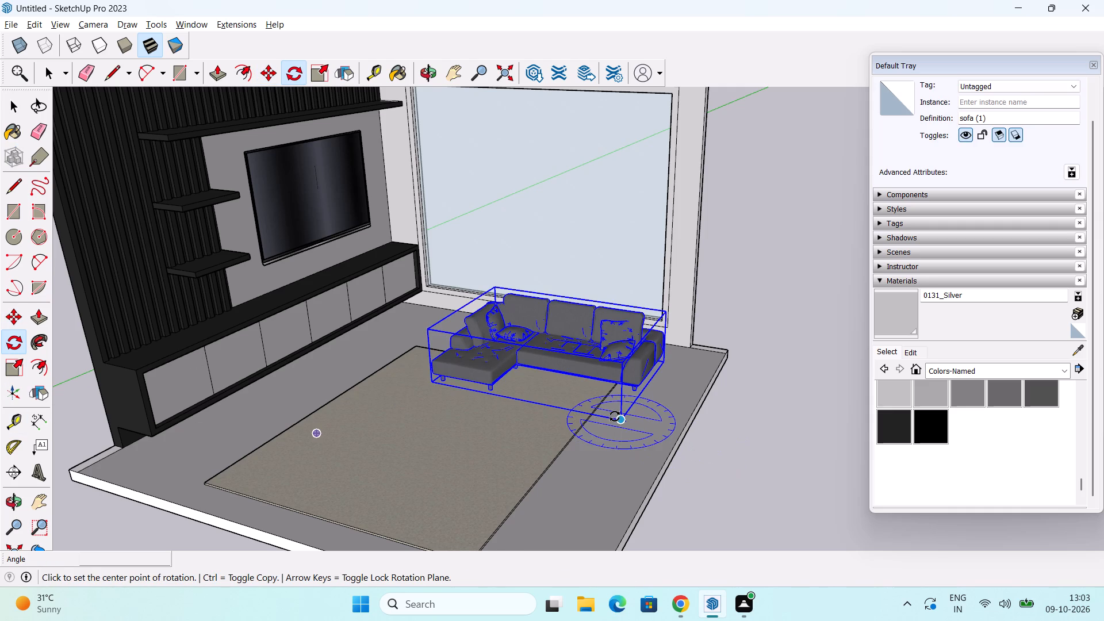
{"action": "left_click", "coordinate": [621, 417]}
{"action": "left_click", "coordinate": [492, 518]}
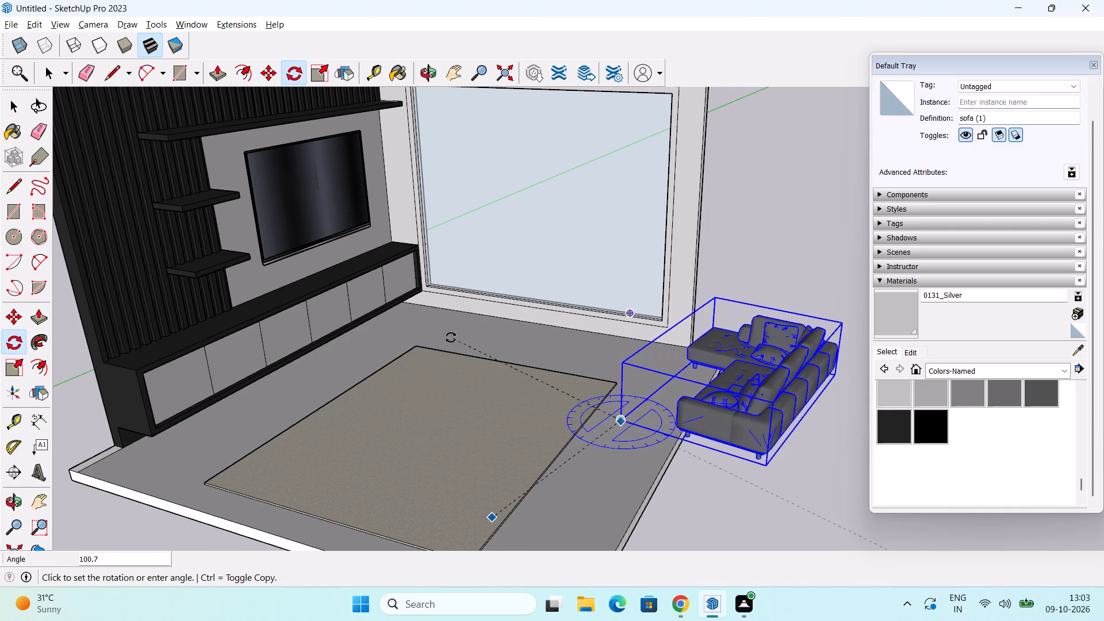
{"action": "type", "text": "90"}
{"action": "key", "text": "Return"}
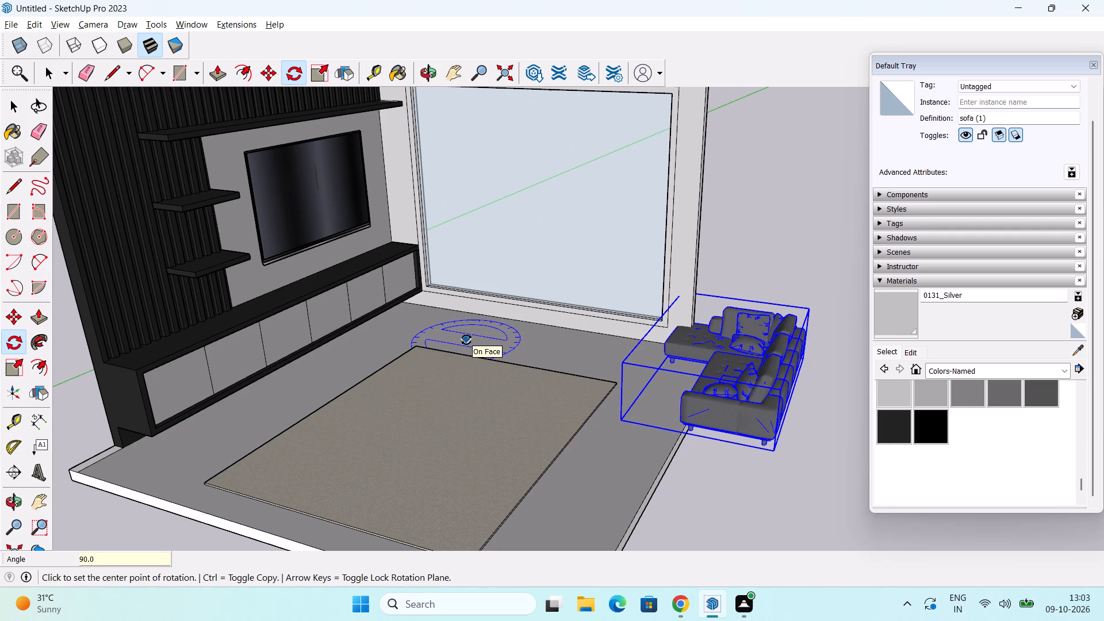
{"action": "key", "text": "space"}
Move the sofa about 9' 8" onto the rug's edge opposite the TV wall, inside the floor slab.
{"action": "key", "text": "m"}
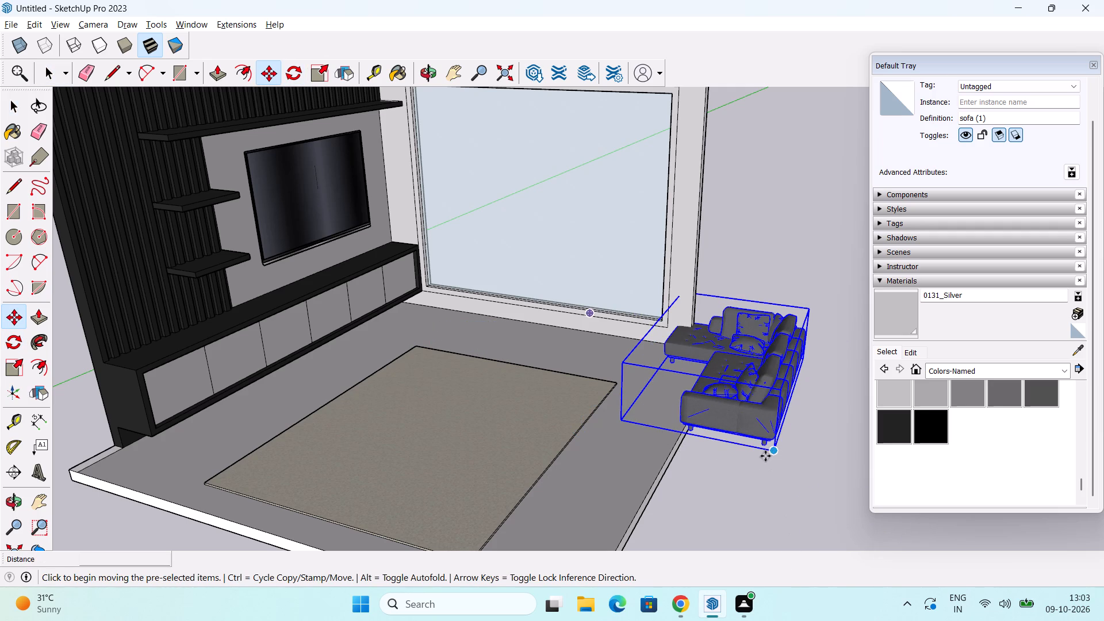
{"action": "left_click", "coordinate": [777, 453]}
{"action": "middle_click_drag", "start_coordinate": [570, 536], "coordinate": [653, 417]}
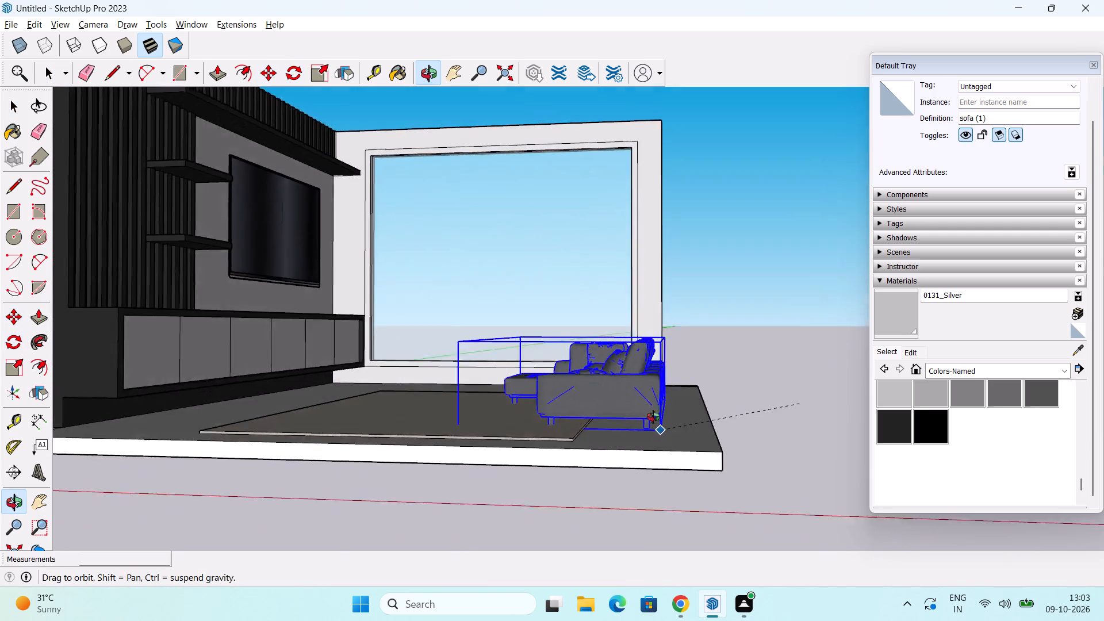
{"action": "middle_click_drag", "start_coordinate": [653, 417], "coordinate": [677, 411]}
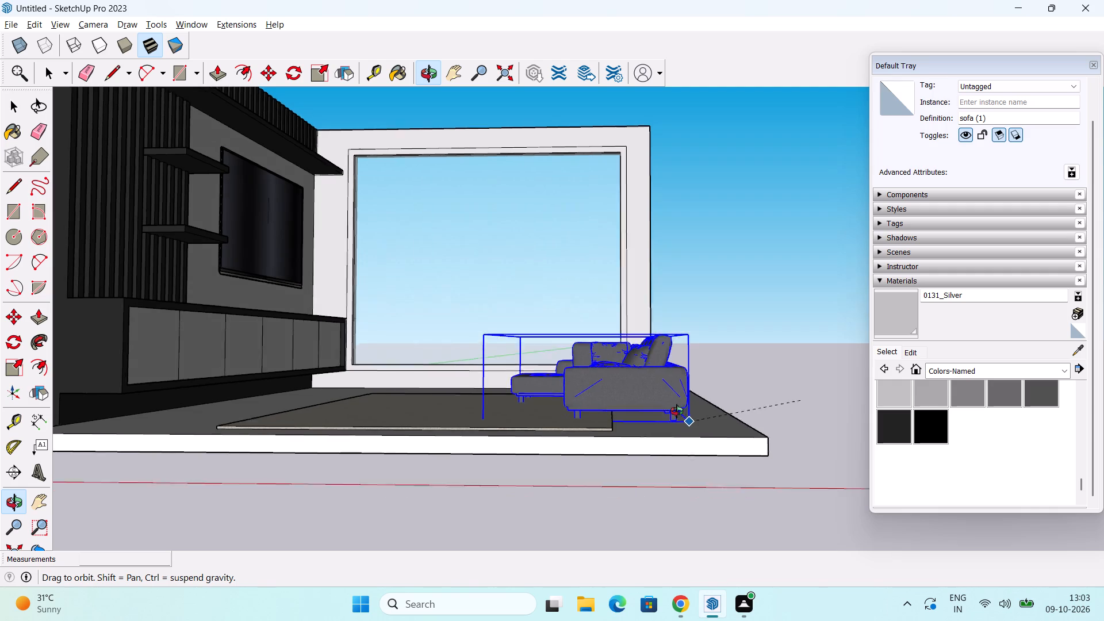
{"action": "middle_click_drag", "start_coordinate": [677, 411], "coordinate": [664, 443]}
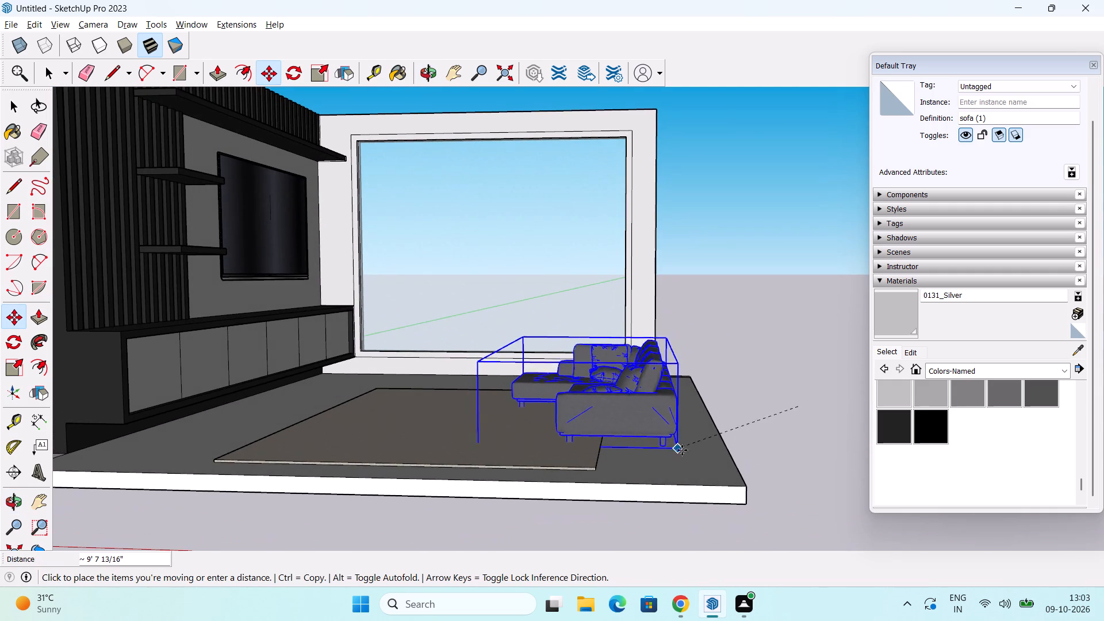
{"action": "middle_click_drag", "start_coordinate": [695, 452], "coordinate": [714, 416]}
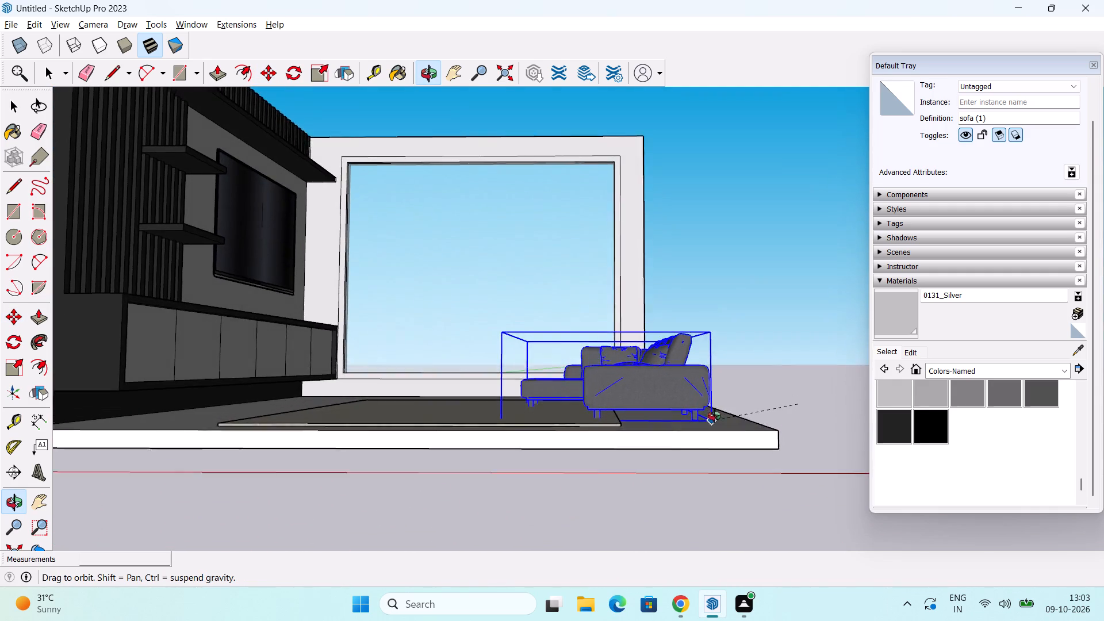
{"action": "middle_click_drag", "start_coordinate": [714, 416], "coordinate": [657, 506]}
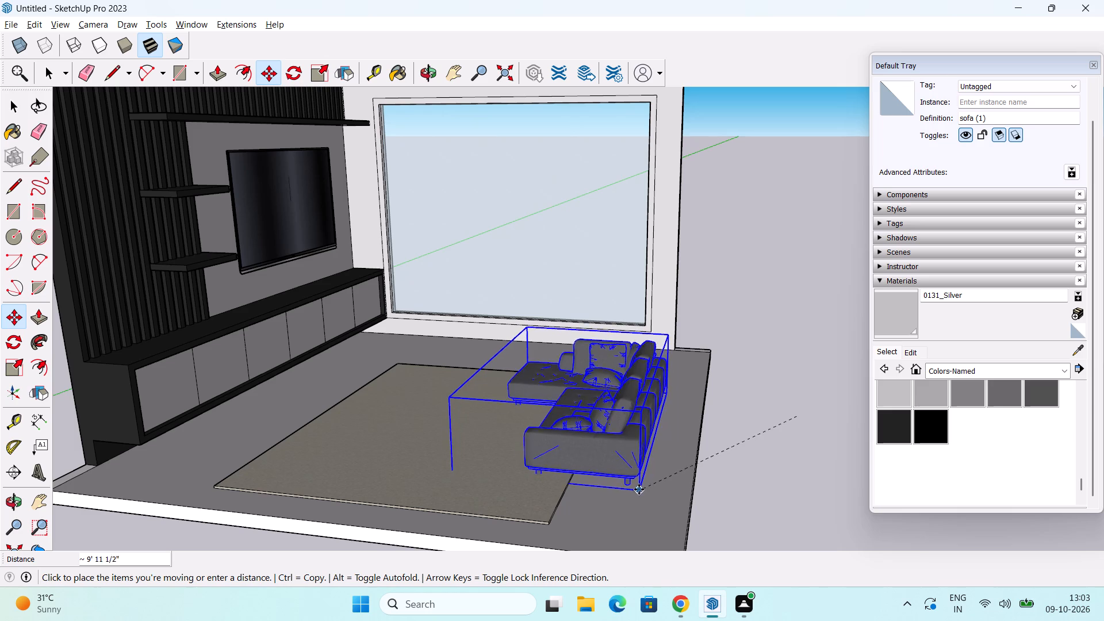
{"action": "left_click", "coordinate": [638, 486]}
{"action": "key", "text": "space"}
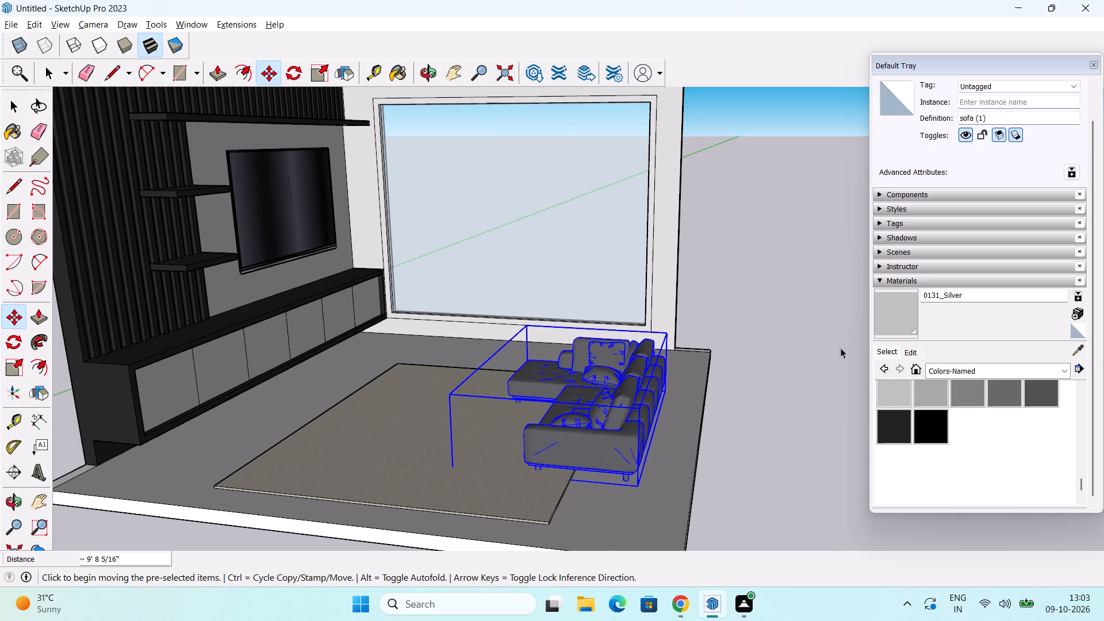
{"action": "left_click", "coordinate": [816, 352]}
Scale the sofa's height upward by a factor of about 1.41.
{"action": "scroll", "coordinate": [675, 450], "scroll_direction": "down", "scroll_amount": 2}
{"action": "middle_click_drag", "start_coordinate": [677, 451], "coordinate": [615, 478]}
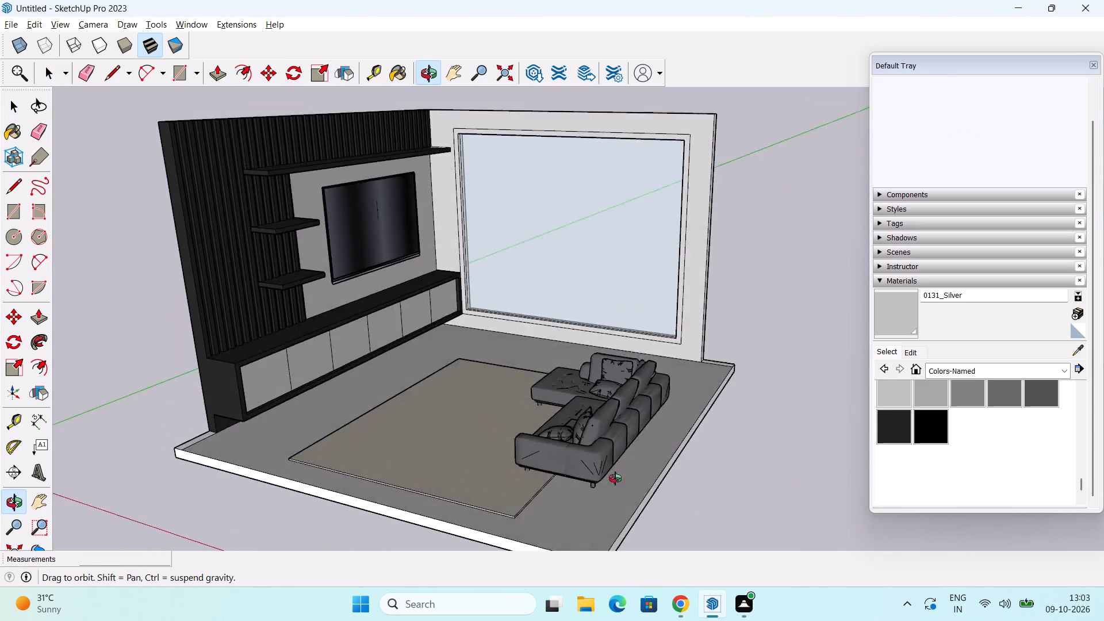
{"action": "middle_click_drag", "start_coordinate": [615, 478], "coordinate": [712, 488]}
{"action": "left_click", "coordinate": [612, 409]}
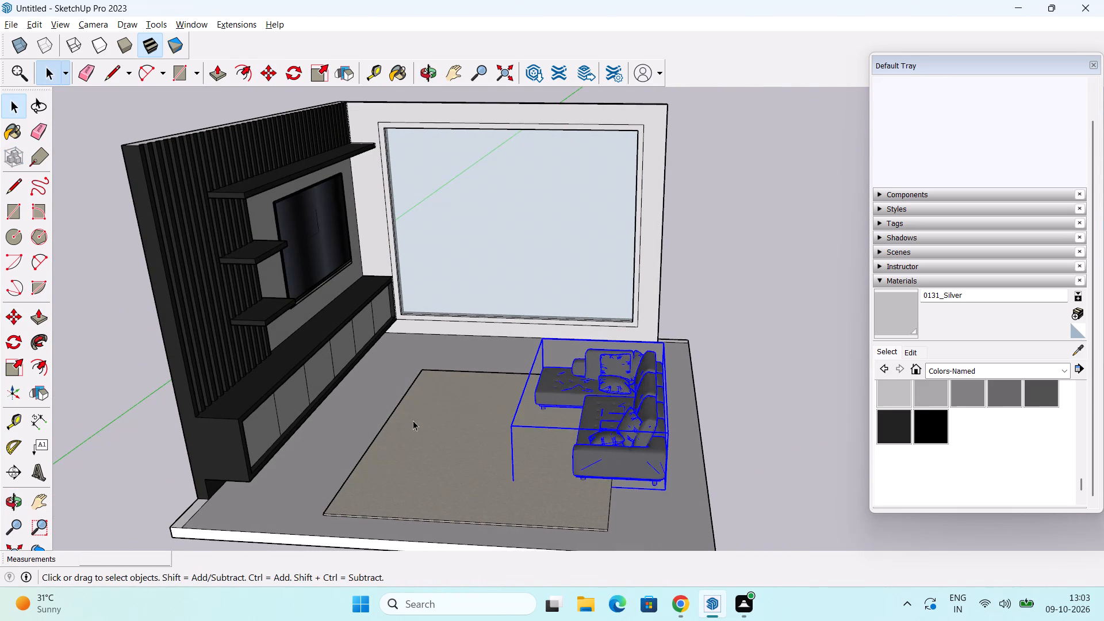
{"action": "left_click", "coordinate": [14, 363]}
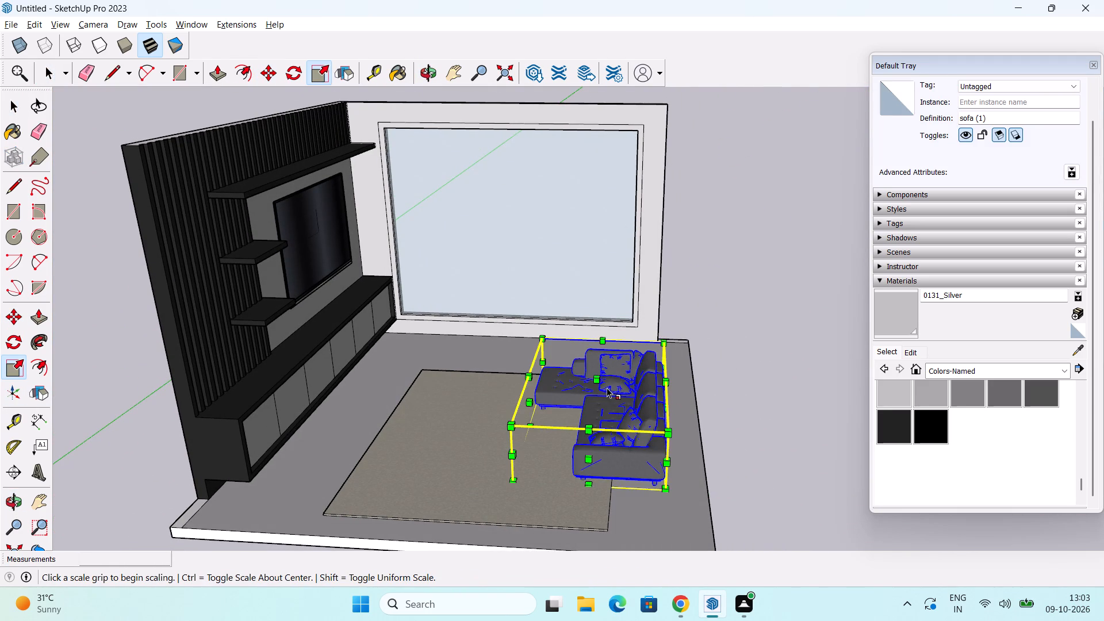
{"action": "left_click", "coordinate": [598, 381]}
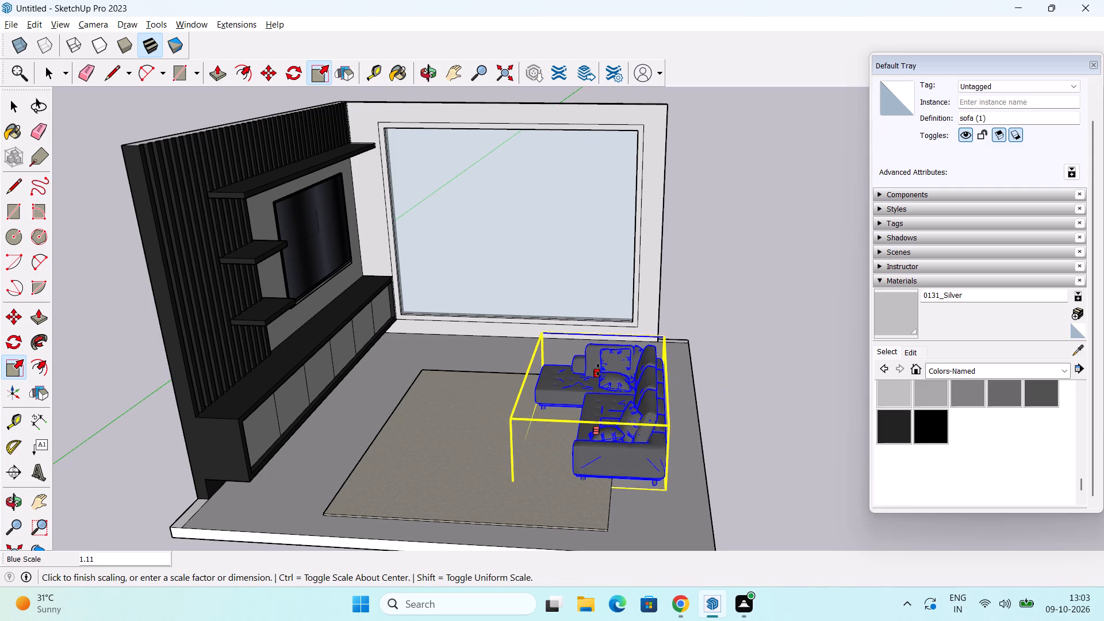
{"action": "left_click", "coordinate": [600, 358]}
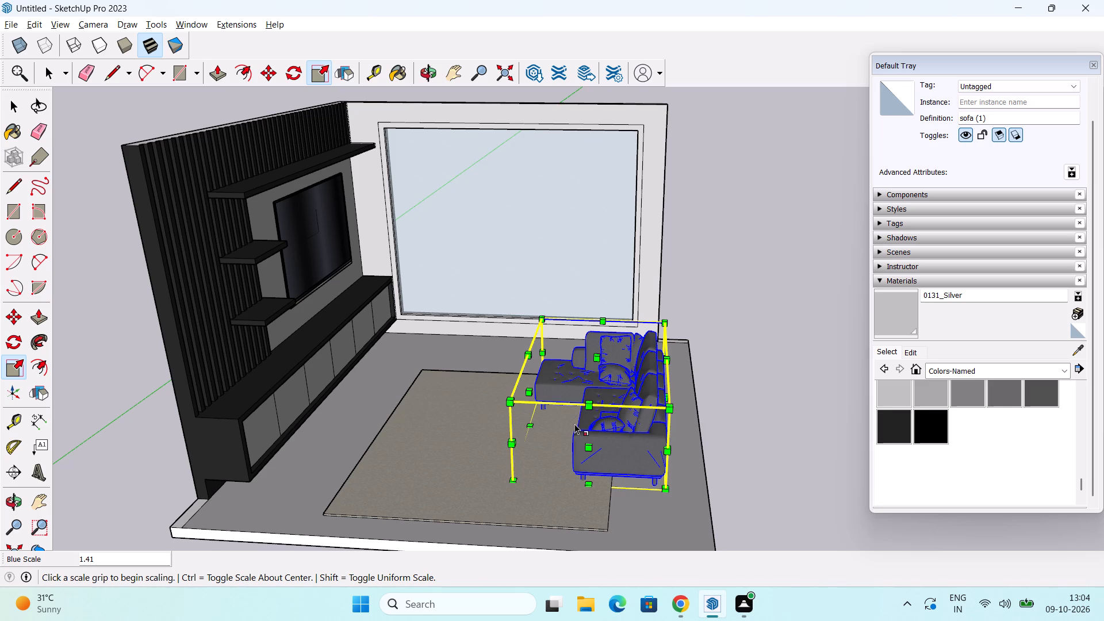
Stretch the sofa's length toward the floor's open end, away from the window, by a factor of about 1.30.
{"action": "left_click_drag", "start_coordinate": [588, 451], "coordinate": [579, 485]}
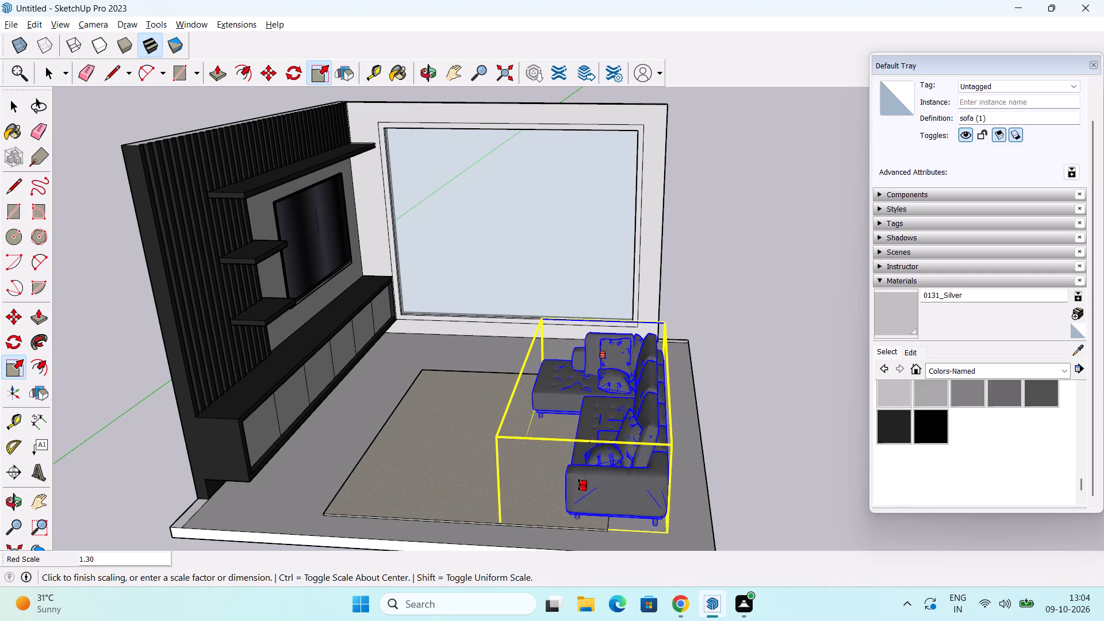
{"action": "left_click_drag", "start_coordinate": [579, 485], "coordinate": [579, 485]}
Stretch the sofa's length toward the window wall in two passes from its chaise end.
{"action": "middle_click_drag", "start_coordinate": [582, 462], "coordinate": [772, 466]}
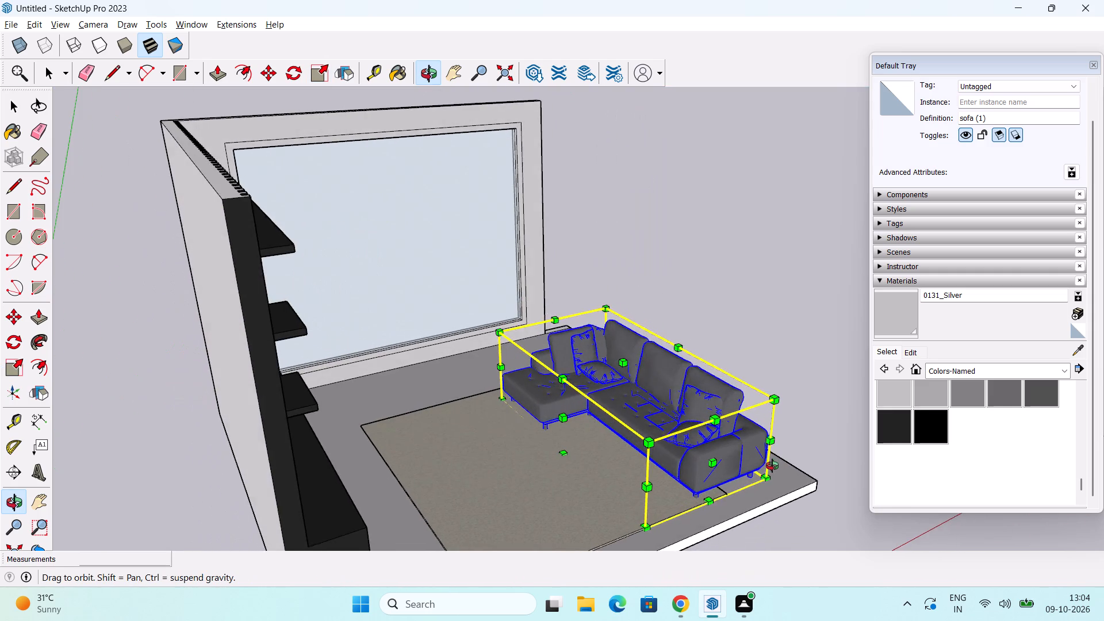
{"action": "middle_click_drag", "start_coordinate": [772, 466], "coordinate": [257, 425]}
{"action": "middle_click_drag", "start_coordinate": [895, 453], "coordinate": [620, 447]}
{"action": "middle_click_drag", "start_coordinate": [770, 425], "coordinate": [418, 410]}
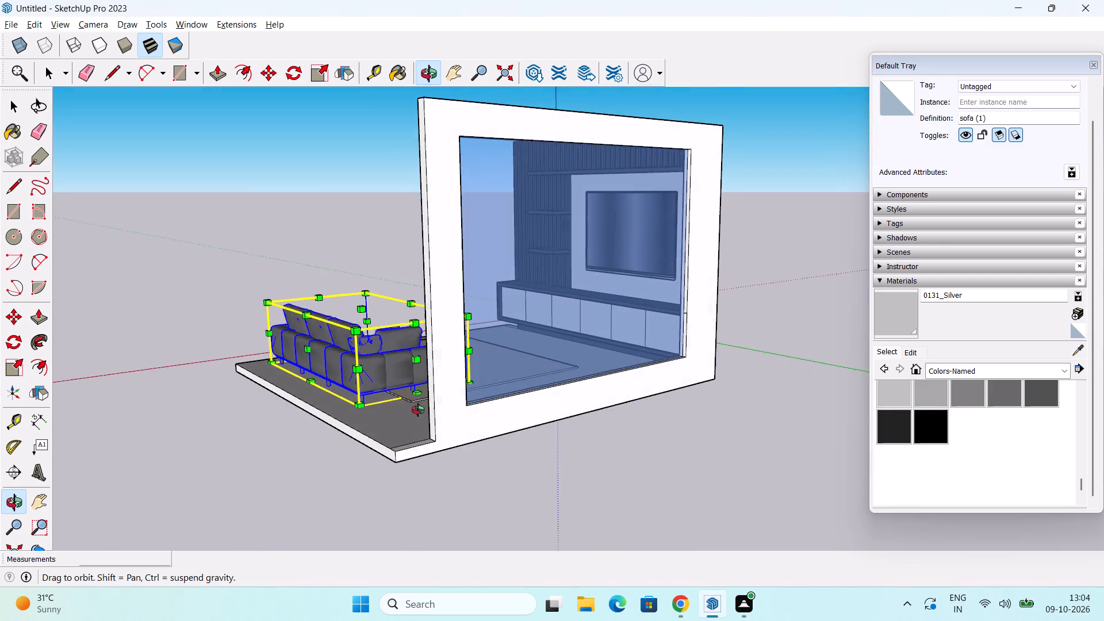
{"action": "middle_click_drag", "start_coordinate": [418, 410], "coordinate": [469, 421]}
{"action": "scroll", "coordinate": [465, 398], "scroll_direction": "up", "scroll_amount": 2}
{"action": "middle_click_drag", "start_coordinate": [464, 397], "coordinate": [471, 443]}
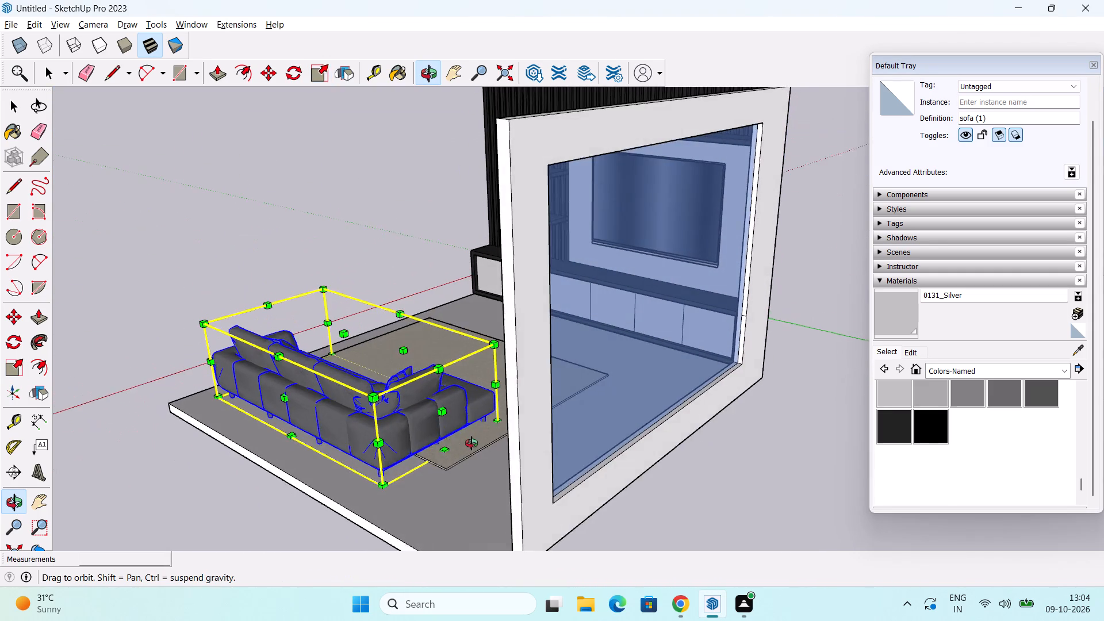
{"action": "middle_click_drag", "start_coordinate": [471, 443], "coordinate": [490, 445]}
{"action": "left_click_drag", "start_coordinate": [462, 421], "coordinate": [509, 439]}
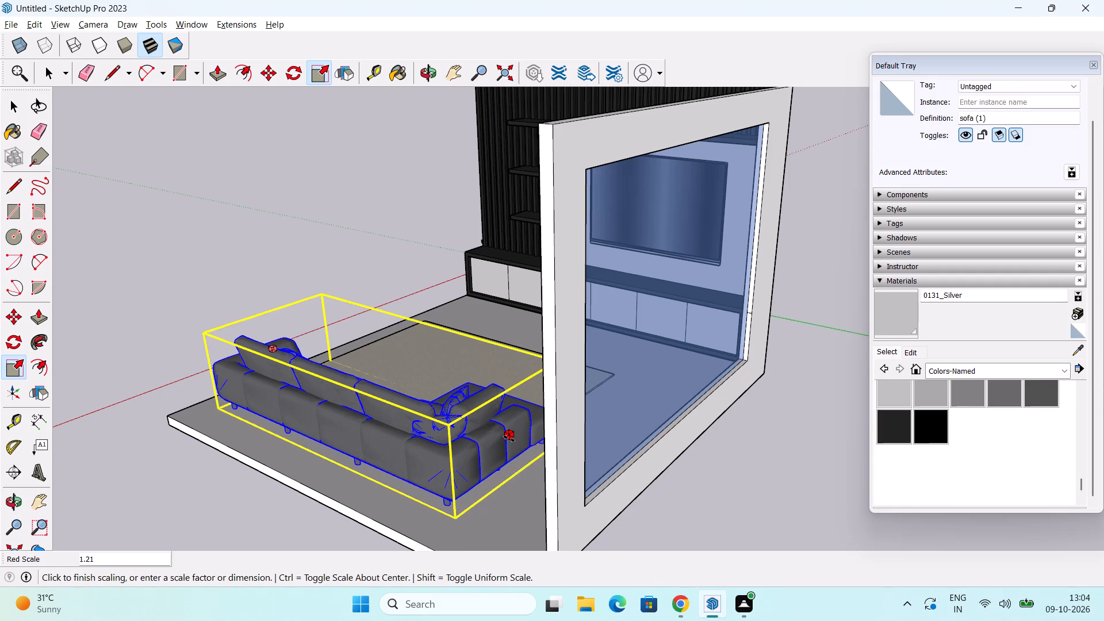
{"action": "left_click_drag", "start_coordinate": [509, 439], "coordinate": [521, 445]}
{"action": "middle_click_drag", "start_coordinate": [430, 435], "coordinate": [577, 439]}
{"action": "middle_click_drag", "start_coordinate": [561, 469], "coordinate": [517, 467]}
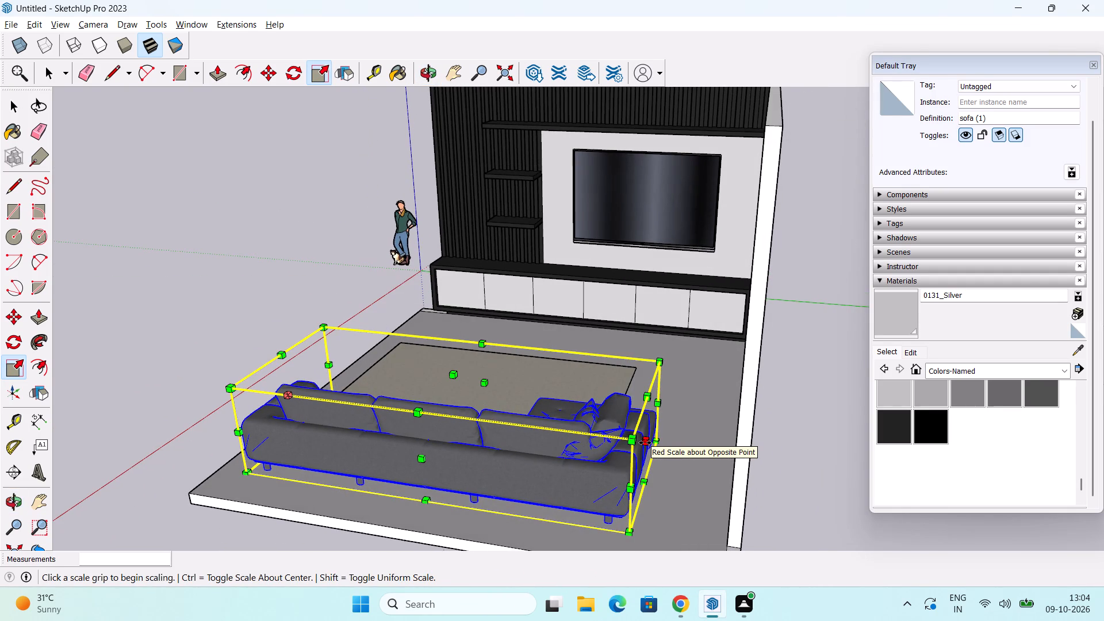
{"action": "left_click_drag", "start_coordinate": [645, 443], "coordinate": [696, 442]}
Shorten the sofa slightly from its armrest end, farthest from the window wall.
{"action": "middle_click_drag", "start_coordinate": [484, 436], "coordinate": [592, 430]}
{"action": "middle_click_drag", "start_coordinate": [465, 444], "coordinate": [687, 427]}
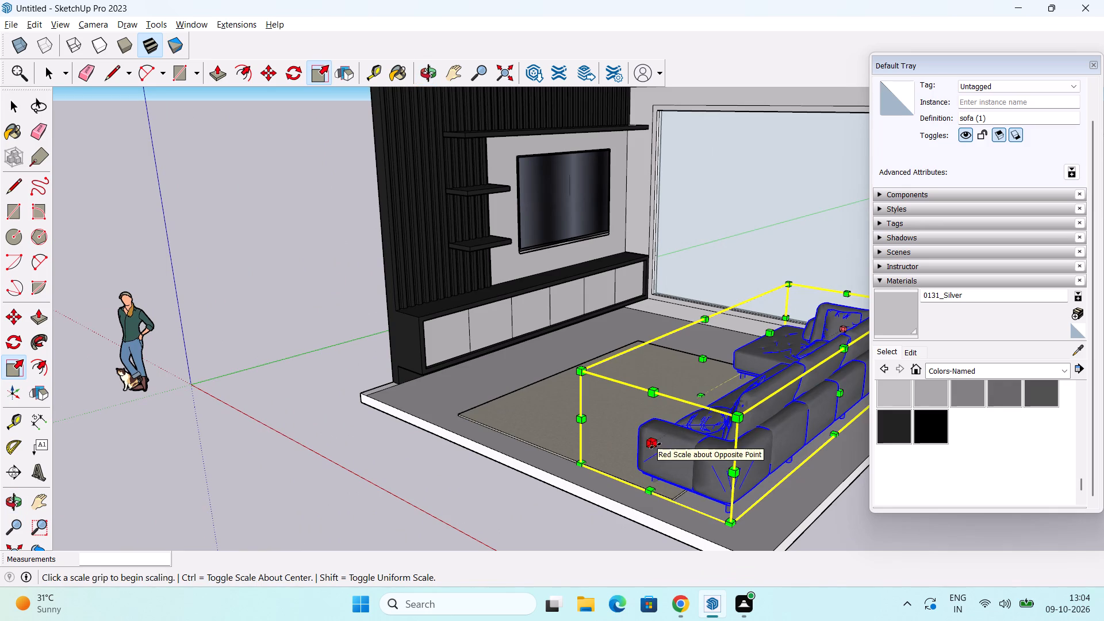
{"action": "left_click_drag", "start_coordinate": [655, 446], "coordinate": [678, 428]}
Stretch the sofa's depth toward the TV wall by a factor of about 1.42.
{"action": "middle_click_drag", "start_coordinate": [636, 417], "coordinate": [756, 443]}
{"action": "middle_click_drag", "start_coordinate": [552, 405], "coordinate": [657, 435]}
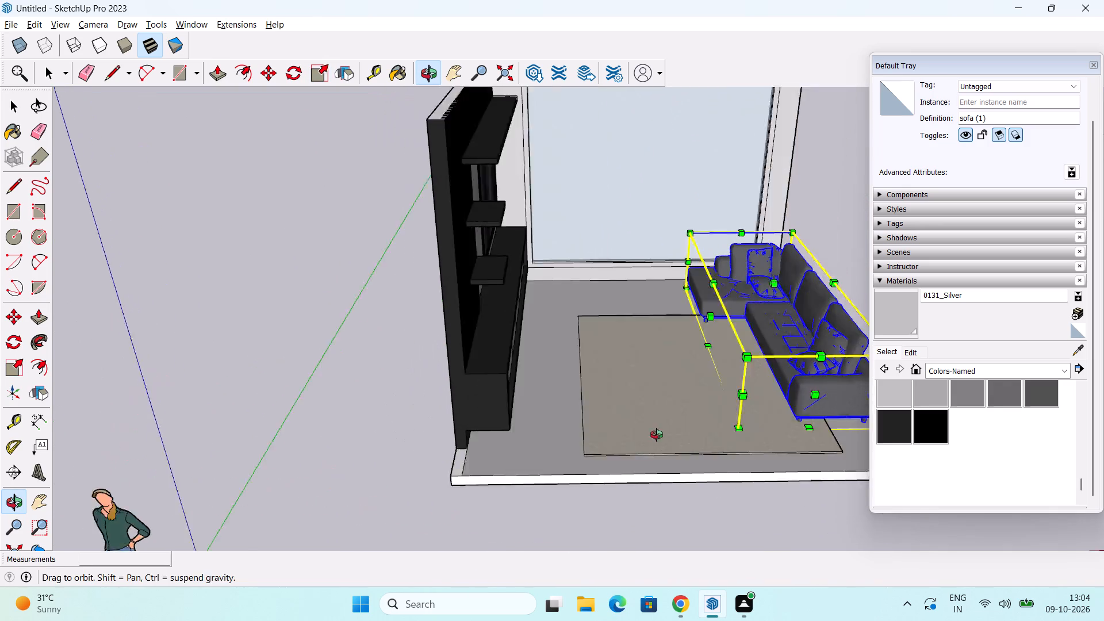
{"action": "middle_click_drag", "start_coordinate": [657, 435], "coordinate": [723, 455]}
{"action": "left_click_drag", "start_coordinate": [688, 294], "coordinate": [657, 308]}
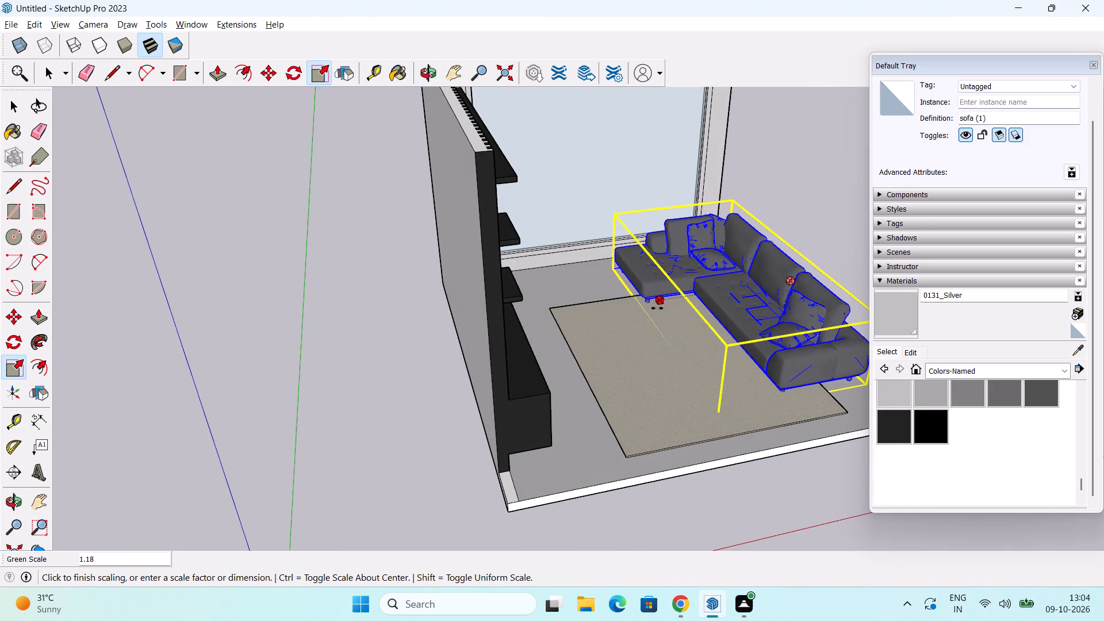
{"action": "left_click_drag", "start_coordinate": [657, 308], "coordinate": [646, 317]}
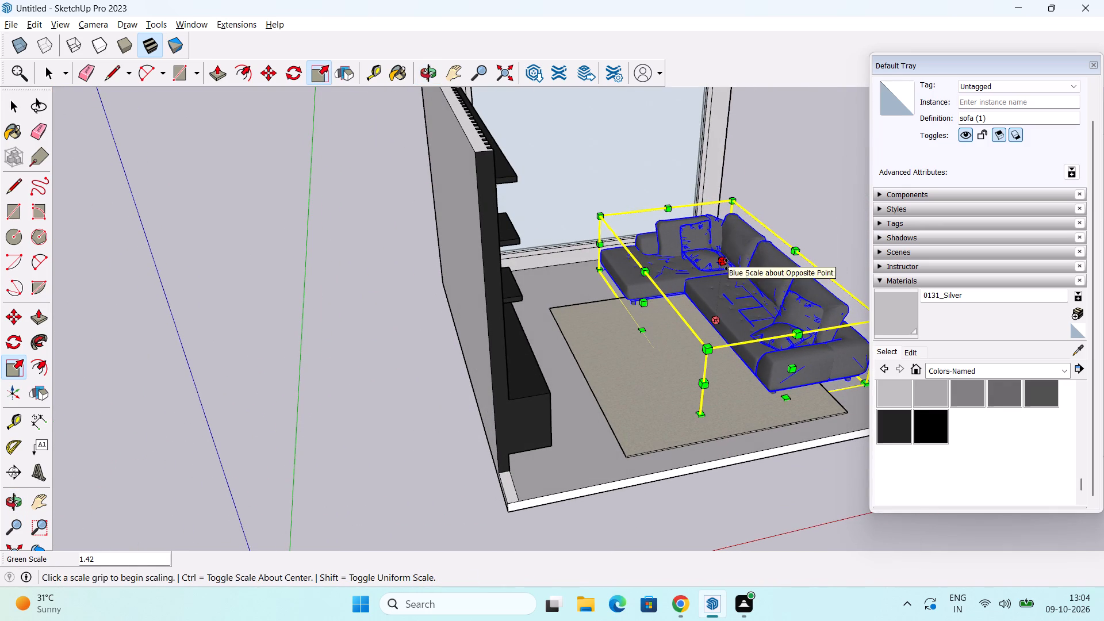
Scale the sofa slightly taller, then clear the selection.
{"action": "left_click_drag", "start_coordinate": [726, 264], "coordinate": [731, 249]}
{"action": "scroll", "coordinate": [727, 355], "scroll_direction": "down", "scroll_amount": 1}
{"action": "middle_click_drag", "start_coordinate": [728, 350], "coordinate": [685, 309]}
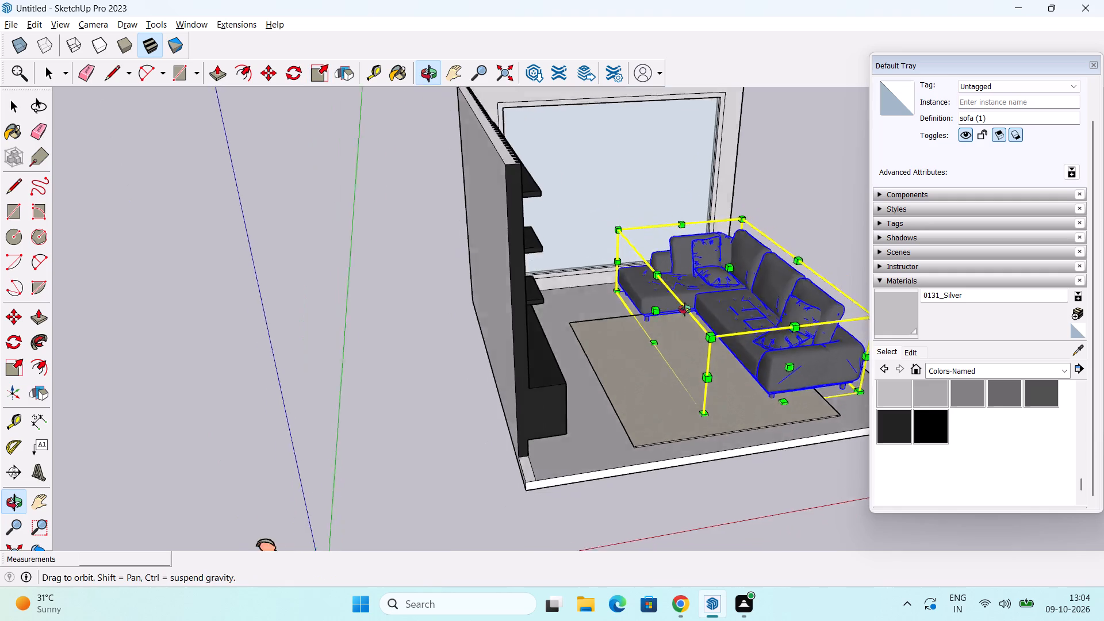
{"action": "middle_click_drag", "start_coordinate": [685, 309], "coordinate": [570, 237]}
{"action": "key", "text": "space"}
{"action": "left_click", "coordinate": [392, 355]}
{"action": "scroll", "coordinate": [669, 356], "scroll_direction": "down", "scroll_amount": 2}
{"action": "middle_click_drag", "start_coordinate": [678, 371], "coordinate": [682, 416]}
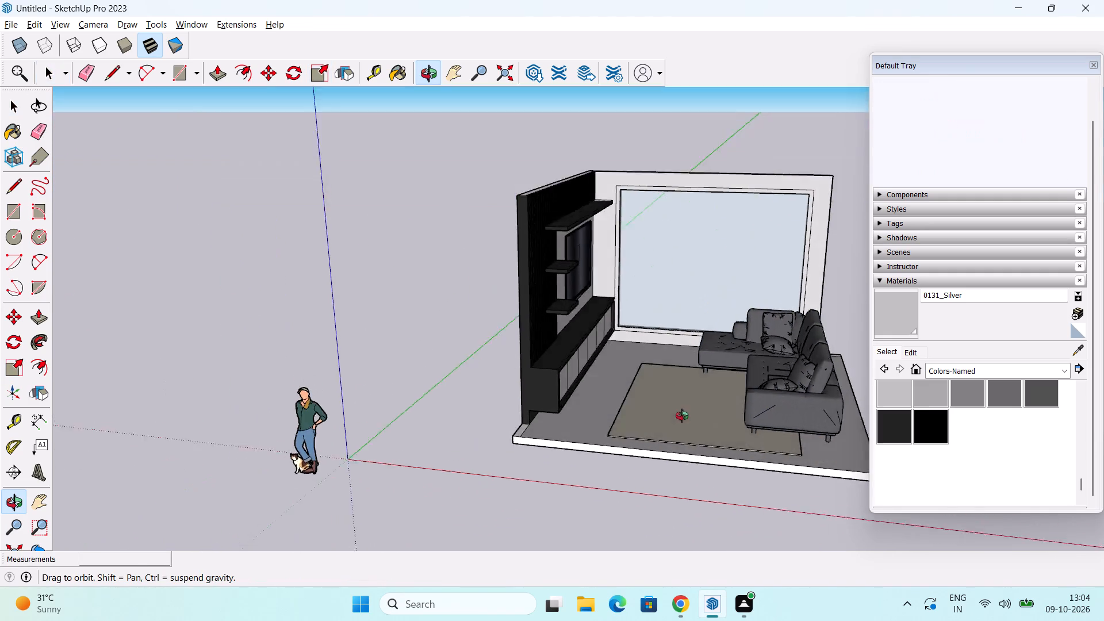
{"action": "middle_click_drag", "start_coordinate": [682, 416], "coordinate": [683, 476]}
Import the CENTER+TABLE+REC2 model from Downloads and place it on the rug in front of the sofa.
{"action": "left_click", "coordinate": [14, 29]}
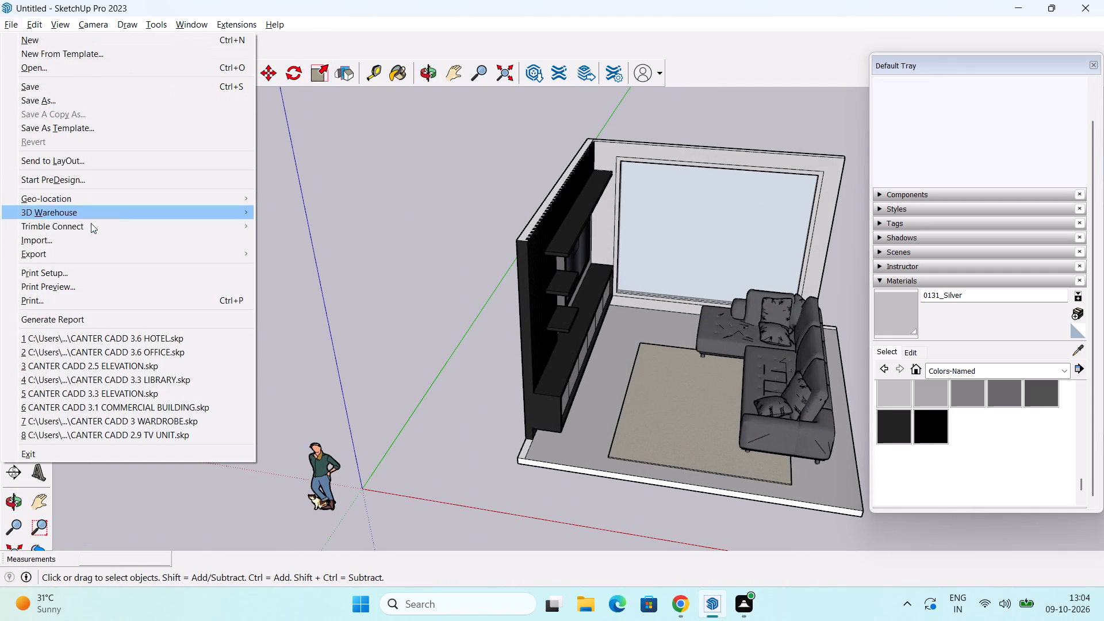
{"action": "left_click", "coordinate": [103, 241]}
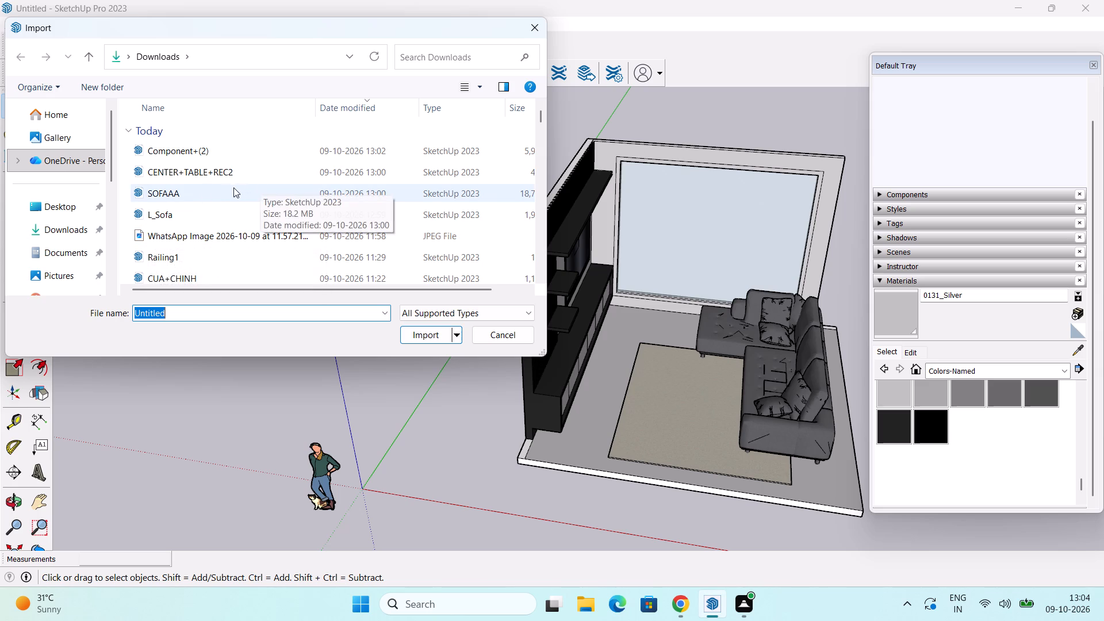
{"action": "left_click", "coordinate": [270, 171]}
{"action": "left_click", "coordinate": [443, 333]}
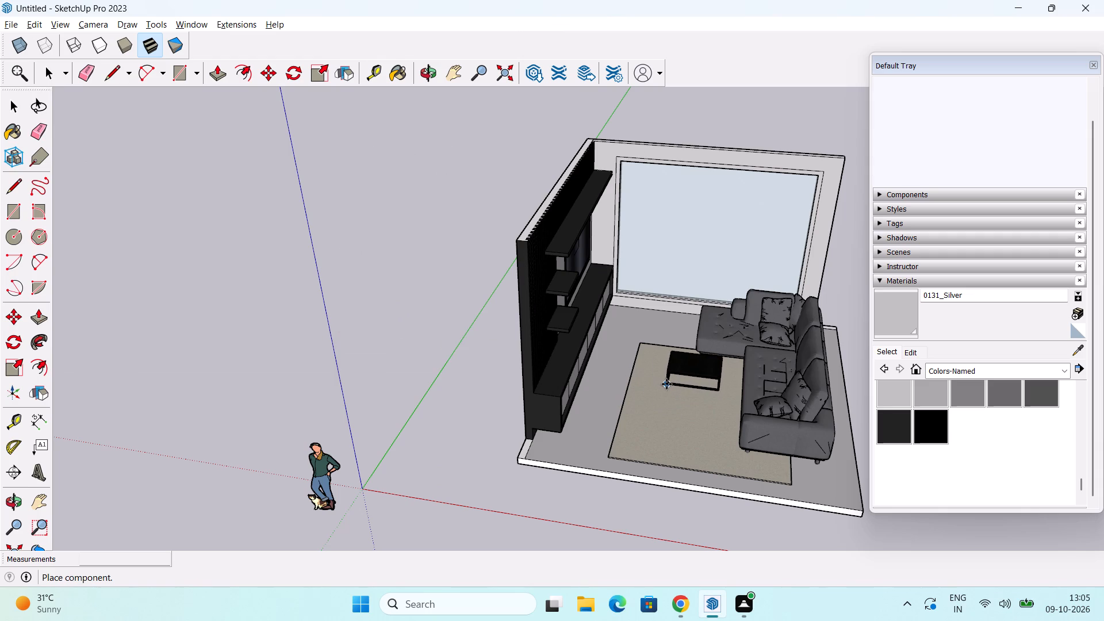
{"action": "left_click", "coordinate": [666, 384]}
Rotate the centre table 90 degrees on the floor plane about its bottom corner nearest the sofa.
{"action": "left_click", "coordinate": [17, 348]}
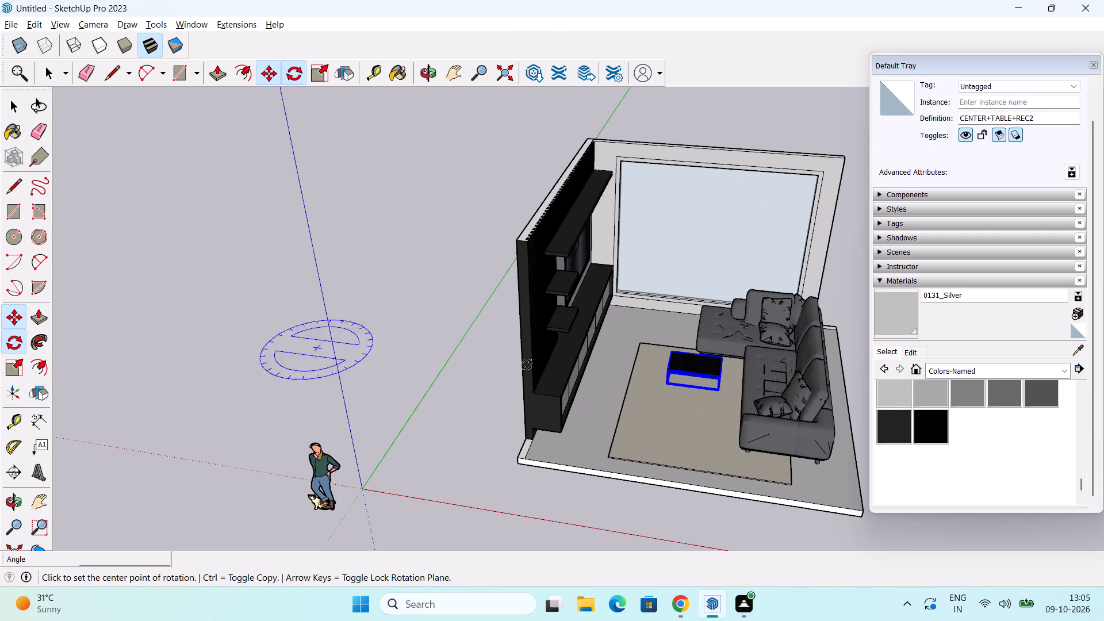
{"action": "left_click", "coordinate": [723, 392]}
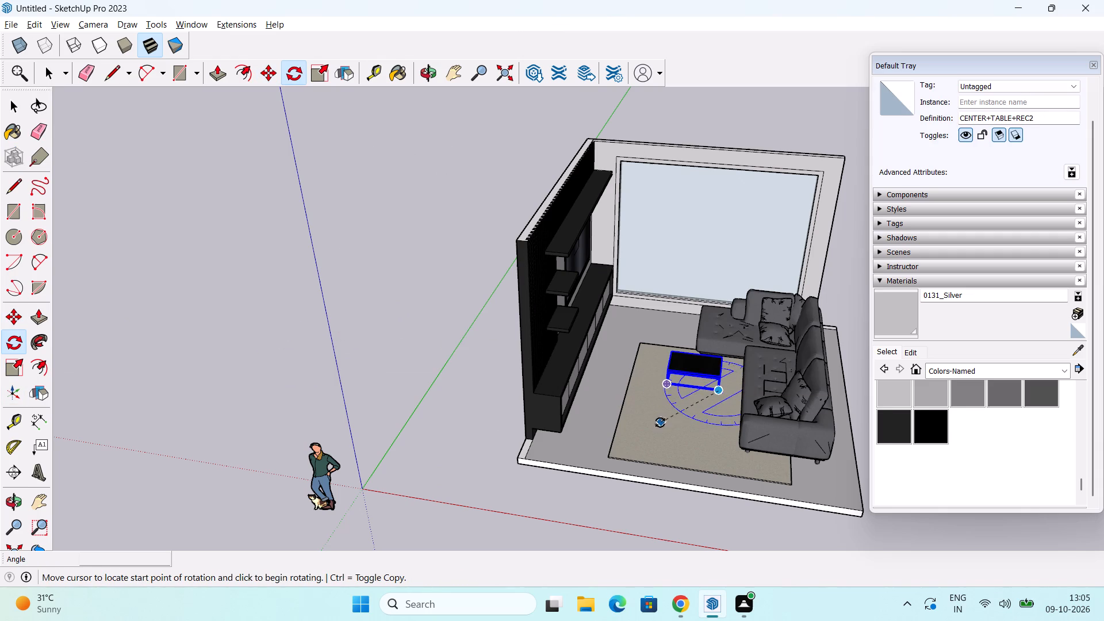
{"action": "left_click", "coordinate": [714, 430]}
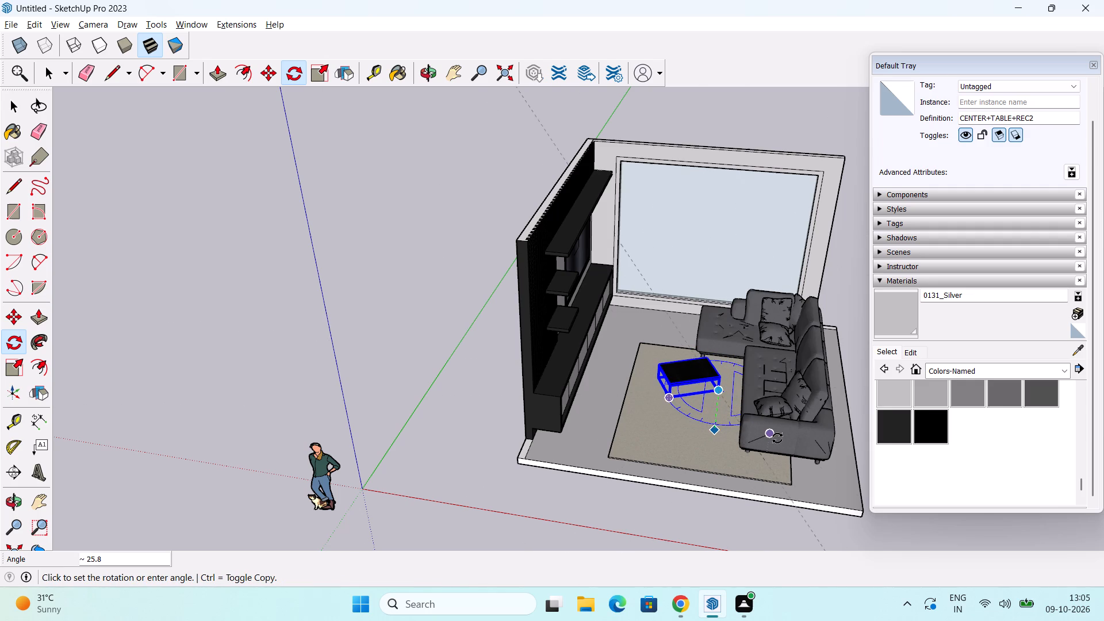
{"action": "type", "text": "90"}
{"action": "key", "text": "Return"}
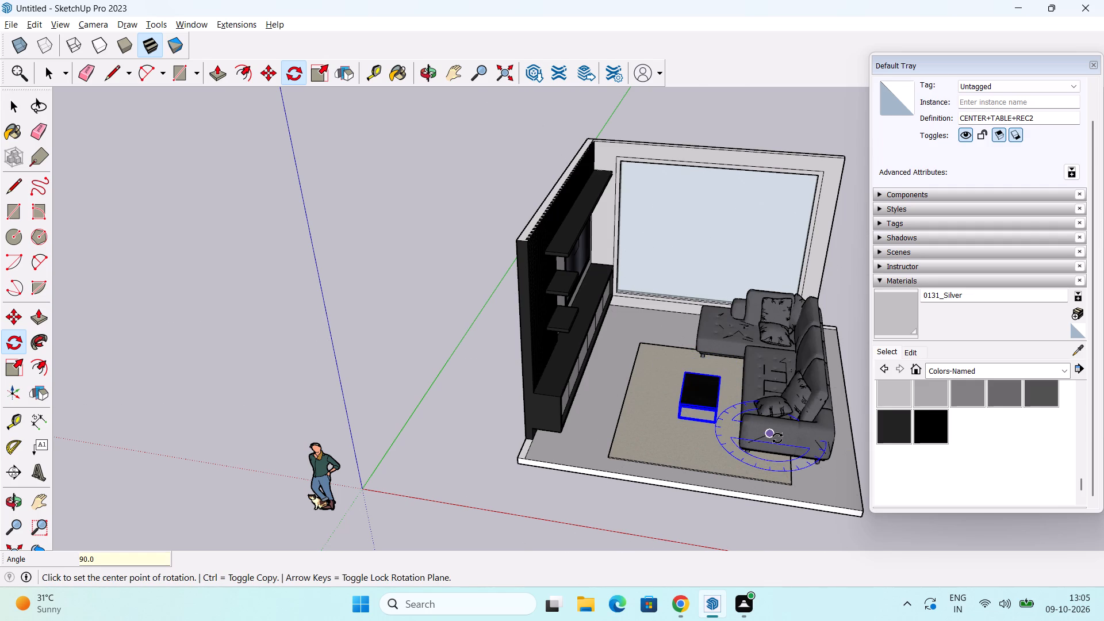
Move the centre table about 1' 3" across the rug toward the sofa by its bottom front corner.
{"action": "middle_click_drag", "start_coordinate": [691, 443], "coordinate": [658, 405]}
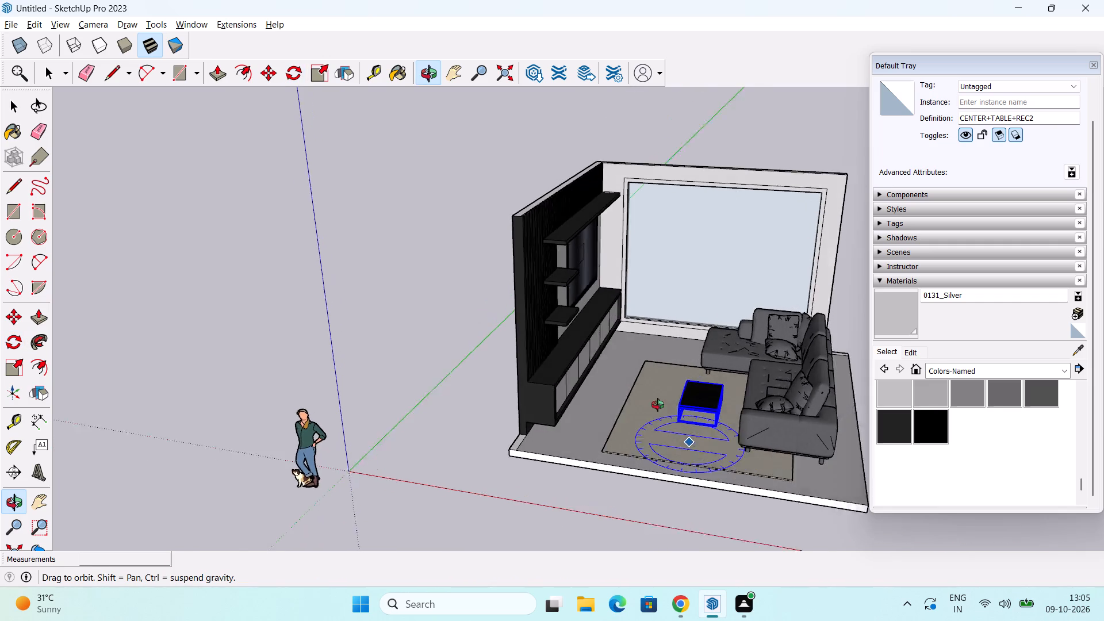
{"action": "middle_click_drag", "start_coordinate": [658, 405], "coordinate": [645, 412]}
{"action": "key", "text": "space"}
{"action": "scroll", "coordinate": [701, 452], "scroll_direction": "up", "scroll_amount": 5}
{"action": "key", "text": "m"}
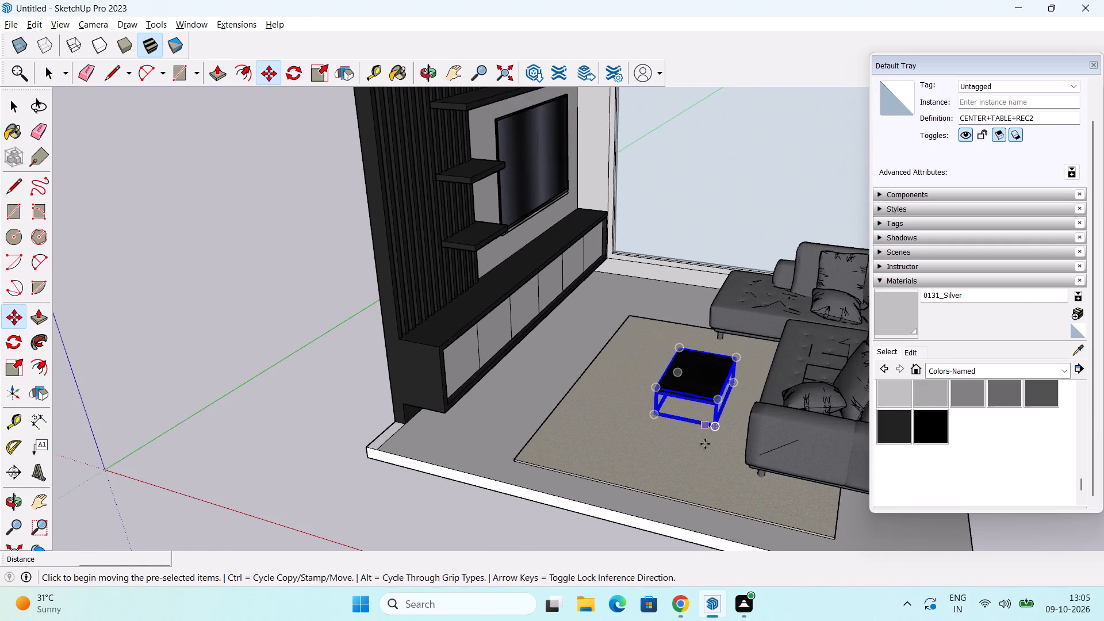
{"action": "scroll", "coordinate": [708, 458], "scroll_direction": "up", "scroll_amount": 6}
{"action": "left_click", "coordinate": [718, 409]}
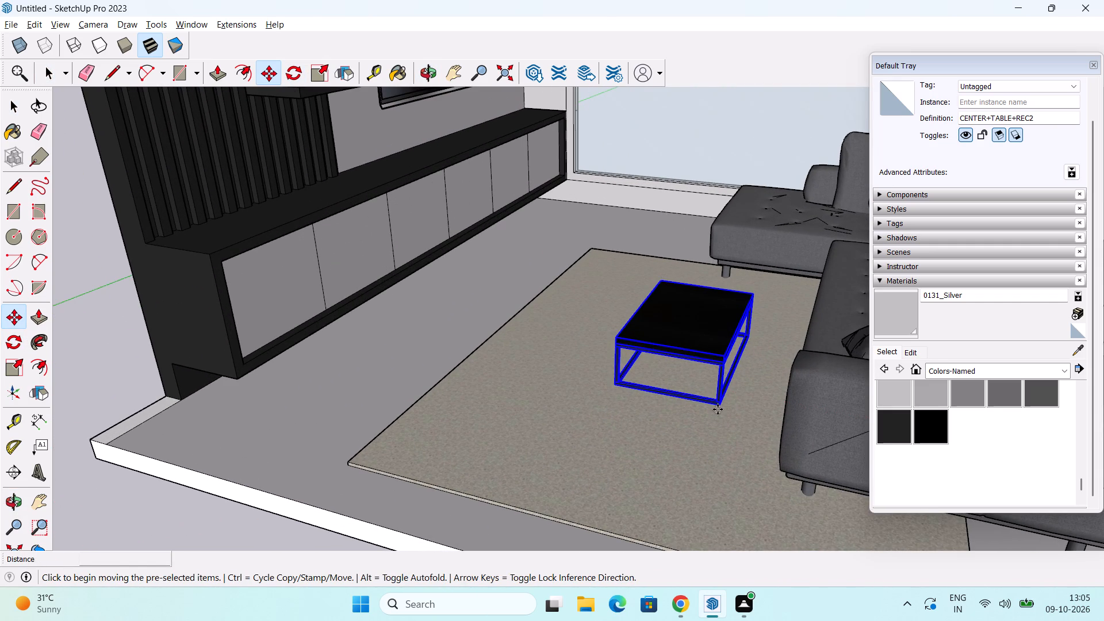
{"action": "left_click", "coordinate": [761, 392]}
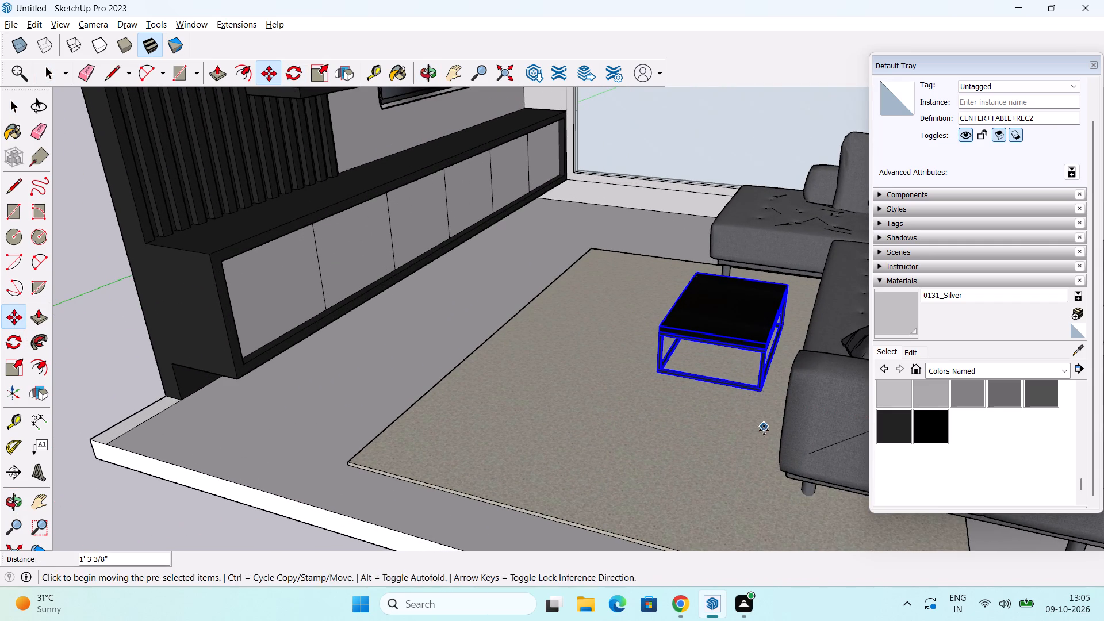
{"action": "middle_click_drag", "start_coordinate": [764, 431], "coordinate": [754, 442]}
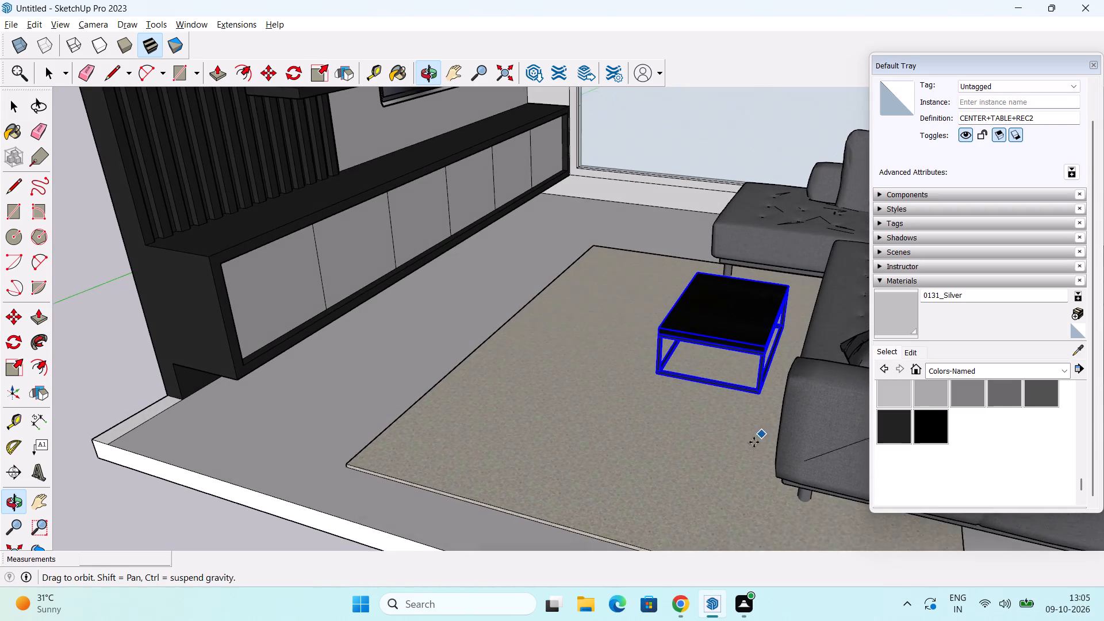
{"action": "middle_click_drag", "start_coordinate": [754, 442], "coordinate": [757, 441]}
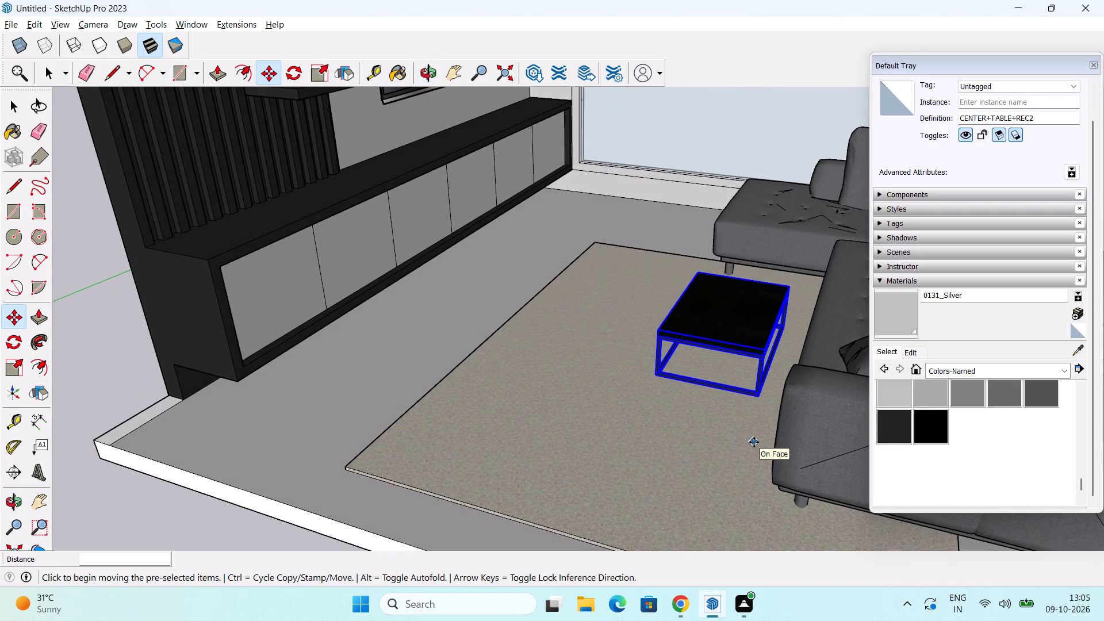
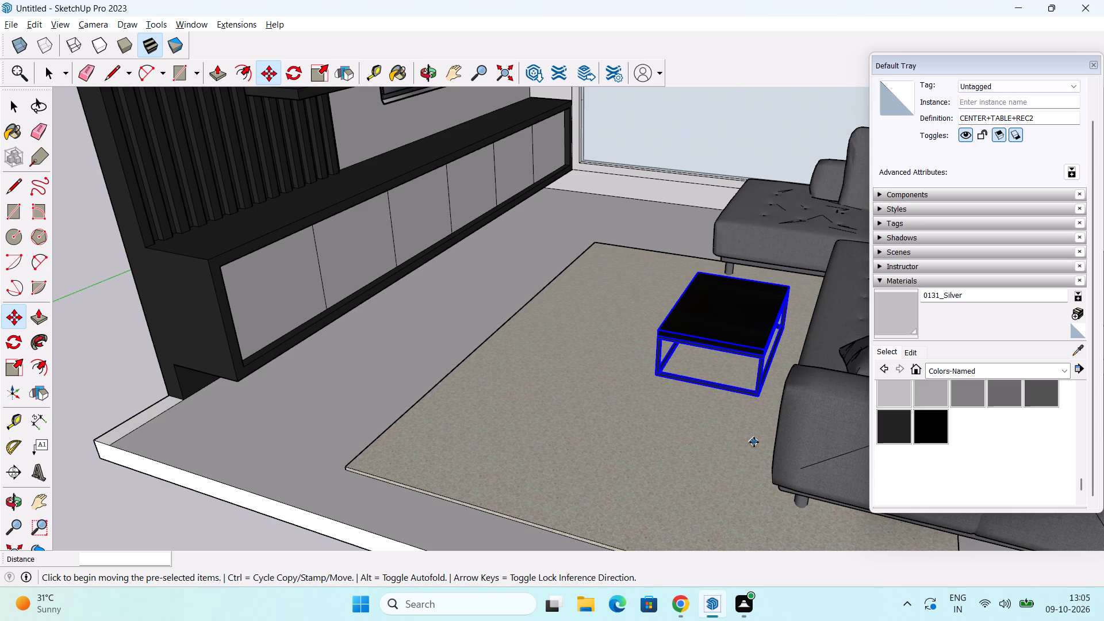
Scale the centre table slightly taller from the middle of its top.
{"action": "middle_click_drag", "start_coordinate": [764, 446], "coordinate": [858, 296]}
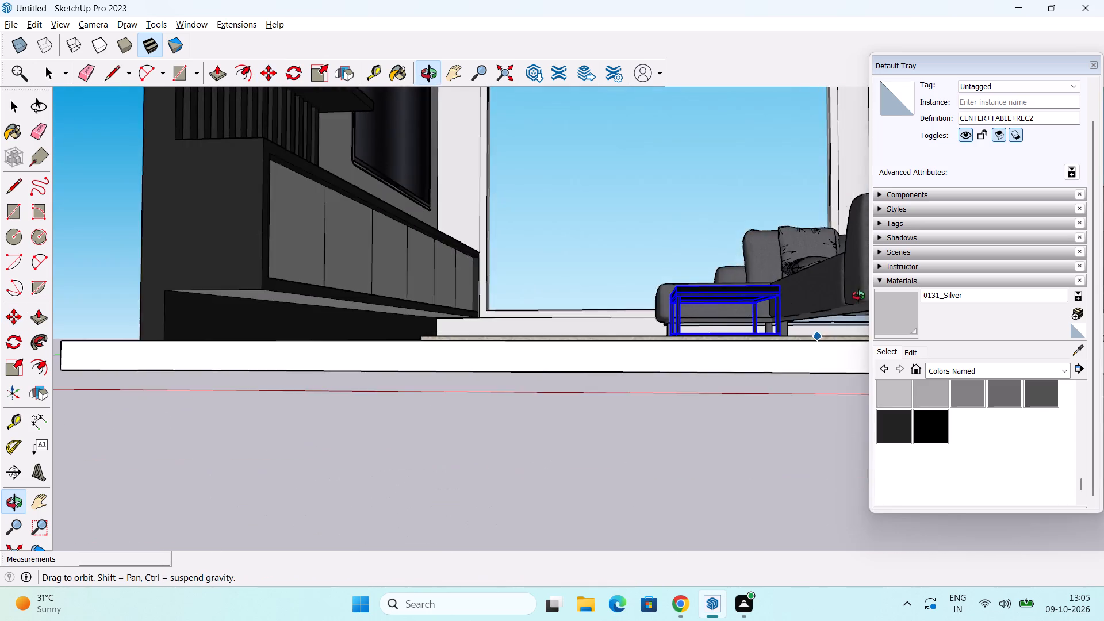
{"action": "middle_click_drag", "start_coordinate": [858, 296], "coordinate": [1102, 481]}
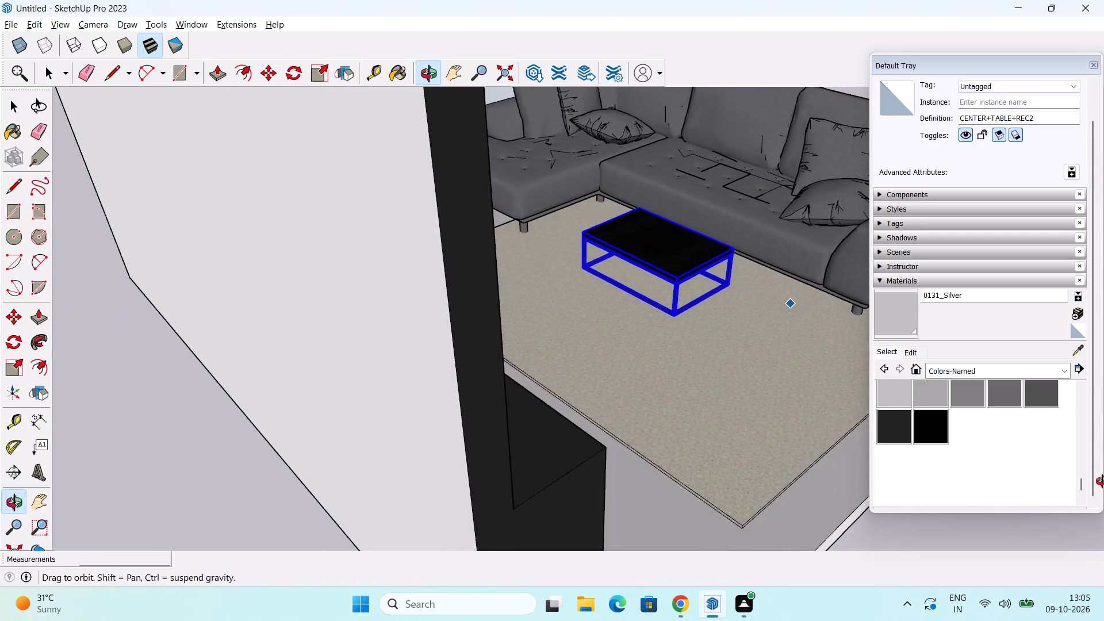
{"action": "middle_click_drag", "start_coordinate": [1102, 481], "coordinate": [857, 458]}
{"action": "middle_click_drag", "start_coordinate": [750, 427], "coordinate": [626, 413], "text": "shift"}
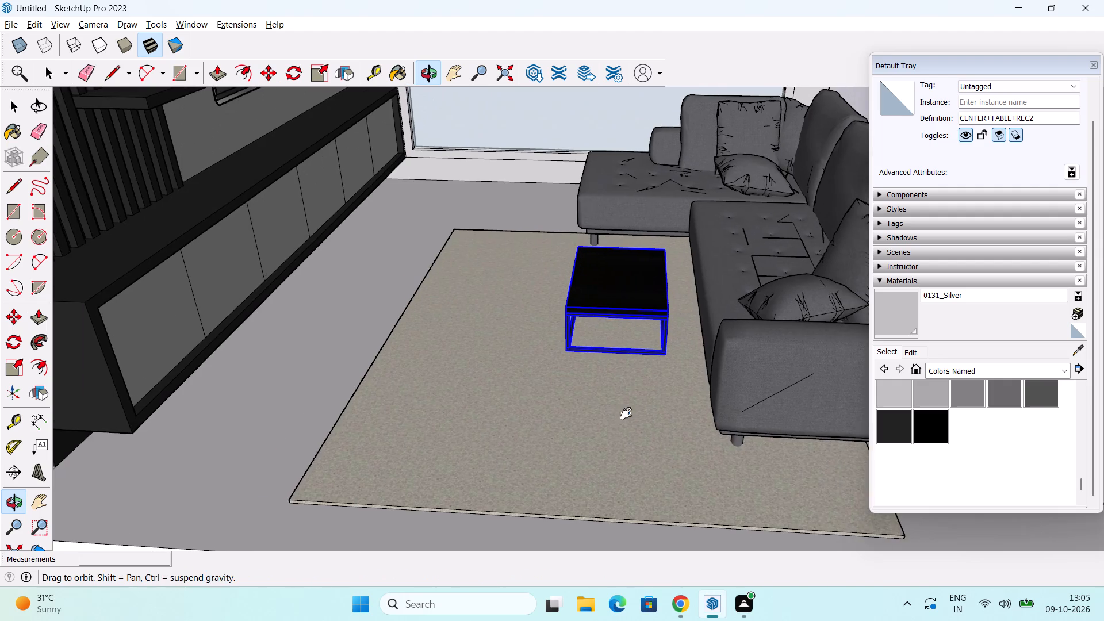
{"action": "middle_click_drag", "start_coordinate": [626, 413], "coordinate": [596, 404], "text": "shift"}
{"action": "left_click", "coordinate": [18, 375]}
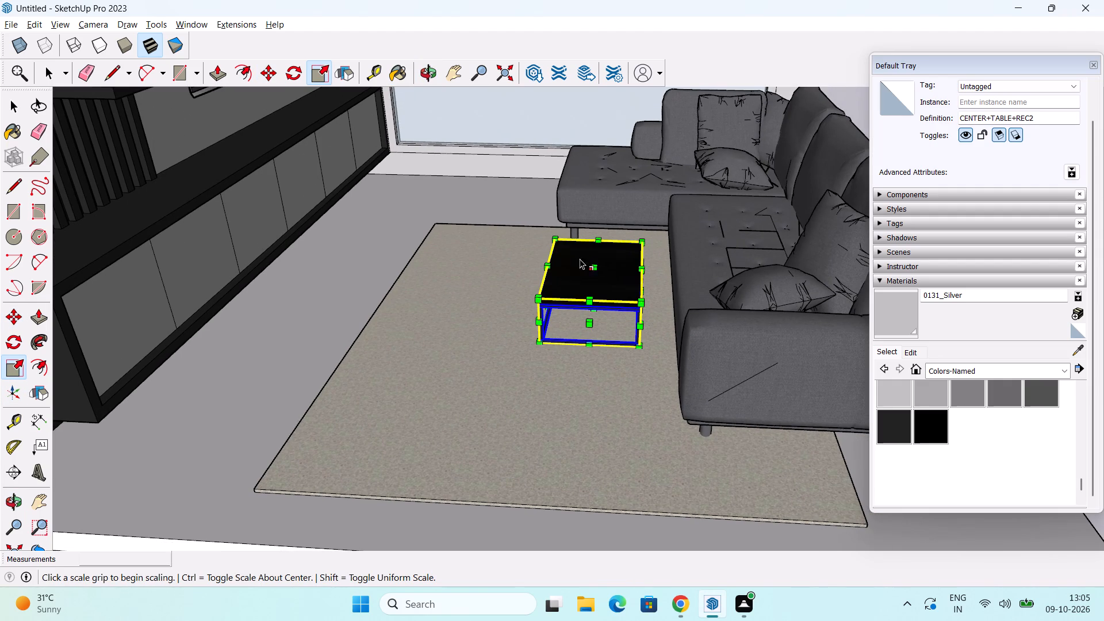
{"action": "left_click_drag", "start_coordinate": [595, 264], "coordinate": [596, 247]}
Stretch the centre table lengthwise along the red axis to a scale of about 1.50, then clear the selection.
{"action": "left_click_drag", "start_coordinate": [589, 317], "coordinate": [574, 343]}
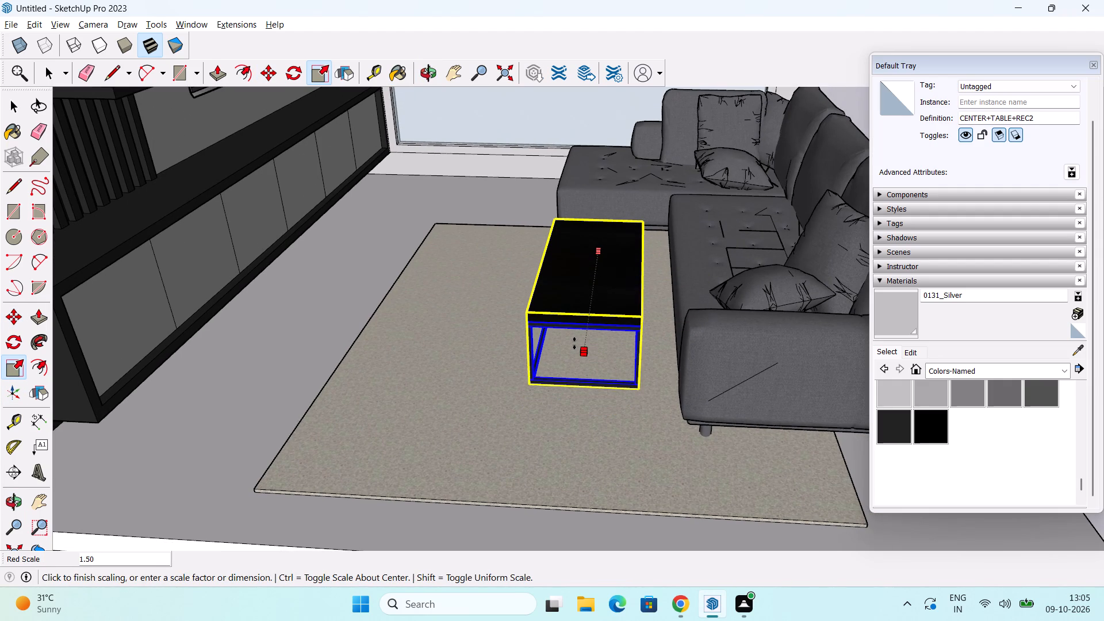
{"action": "left_click_drag", "start_coordinate": [574, 343], "coordinate": [575, 342]}
{"action": "middle_click_drag", "start_coordinate": [532, 313], "coordinate": [703, 306]}
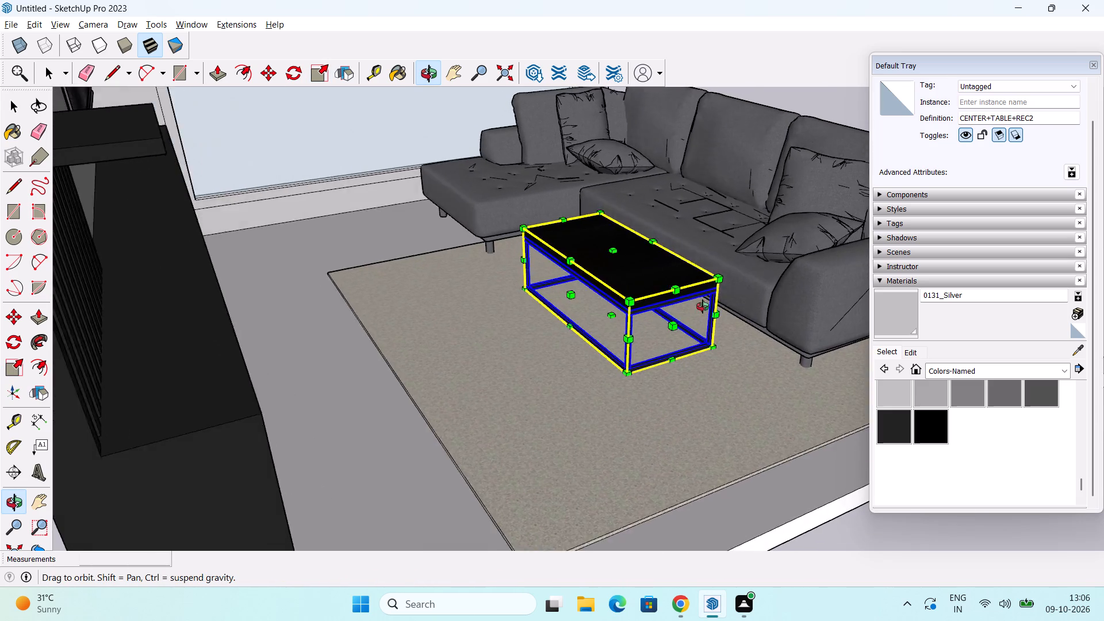
{"action": "middle_click_drag", "start_coordinate": [703, 306], "coordinate": [524, 246]}
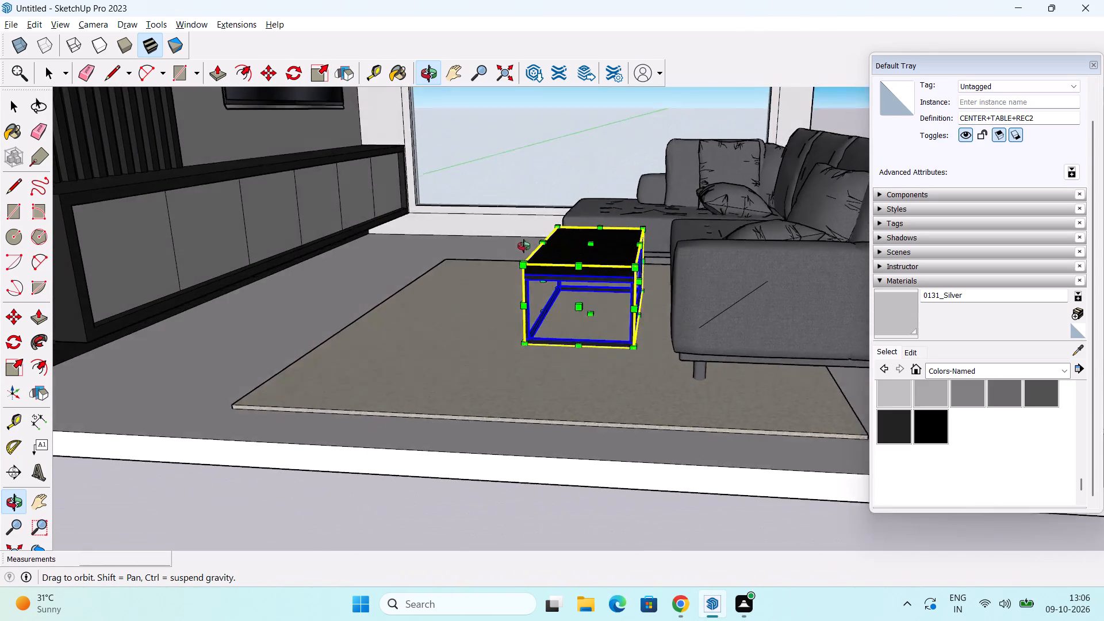
{"action": "middle_click_drag", "start_coordinate": [524, 246], "coordinate": [521, 277]}
{"action": "scroll", "coordinate": [552, 281], "scroll_direction": "down", "scroll_amount": 5}
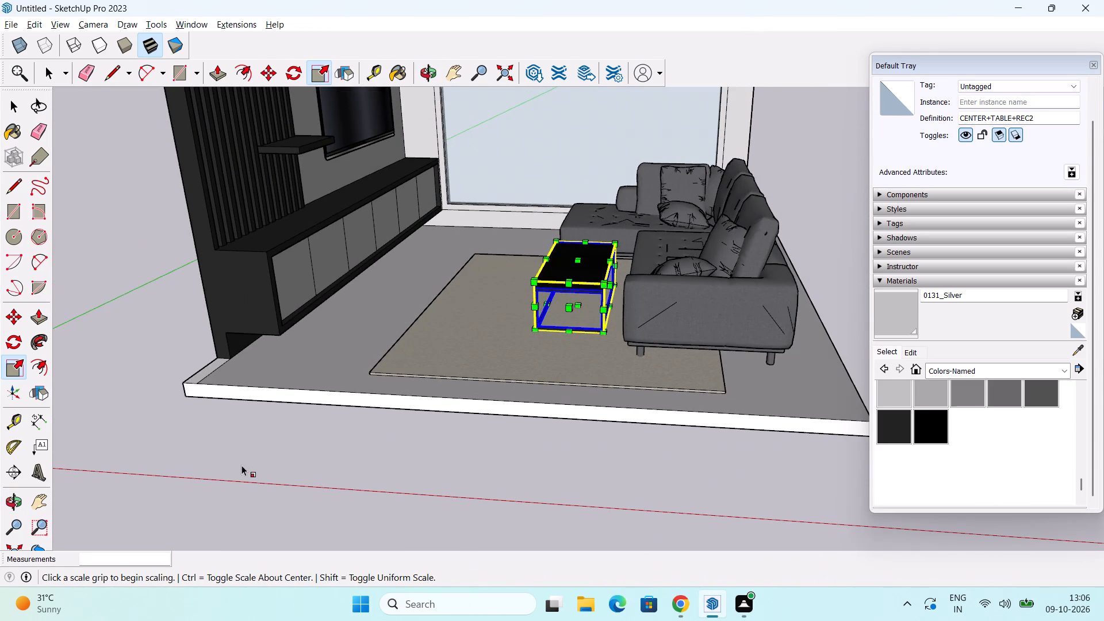
{"action": "left_click", "coordinate": [241, 465]}
{"action": "key", "text": "space"}
{"action": "left_click", "coordinate": [265, 447]}
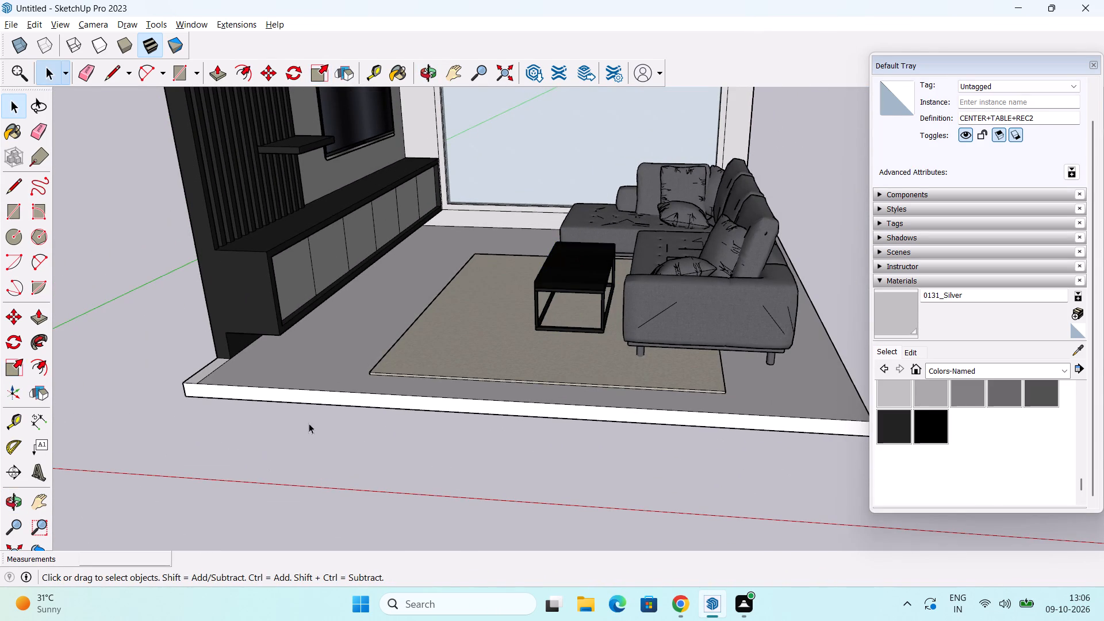
Move the centre table about 7 5/8" across the rug away from the sofa toward the TV unit.
{"action": "scroll", "coordinate": [489, 351], "scroll_direction": "down", "scroll_amount": 2}
{"action": "middle_click_drag", "start_coordinate": [524, 351], "coordinate": [609, 361]}
{"action": "scroll", "coordinate": [611, 321], "scroll_direction": "up", "scroll_amount": 5}
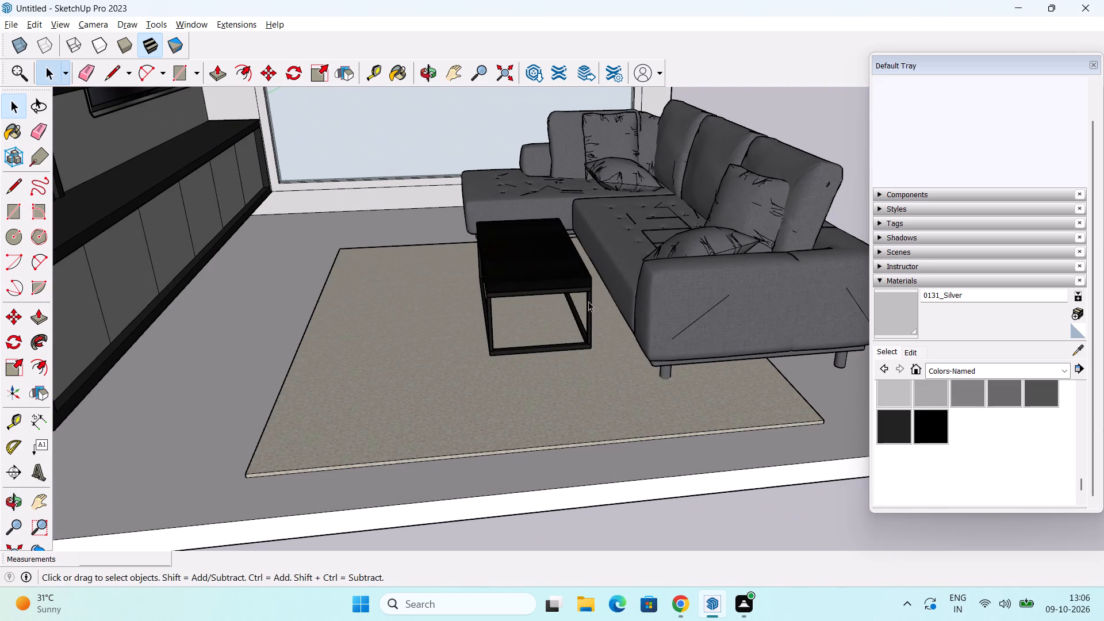
{"action": "left_click", "coordinate": [569, 287]}
{"action": "key", "text": "m"}
{"action": "scroll", "coordinate": [509, 358], "scroll_direction": "up", "scroll_amount": 3}
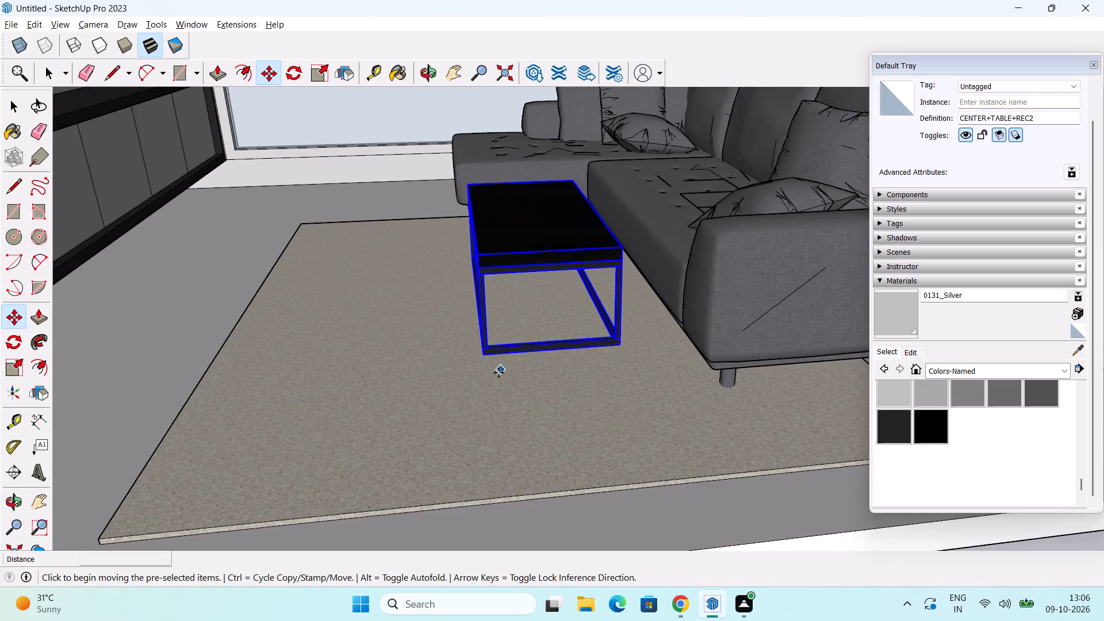
{"action": "scroll", "coordinate": [499, 373], "scroll_direction": "up", "scroll_amount": 2}
{"action": "left_click", "coordinate": [482, 354]}
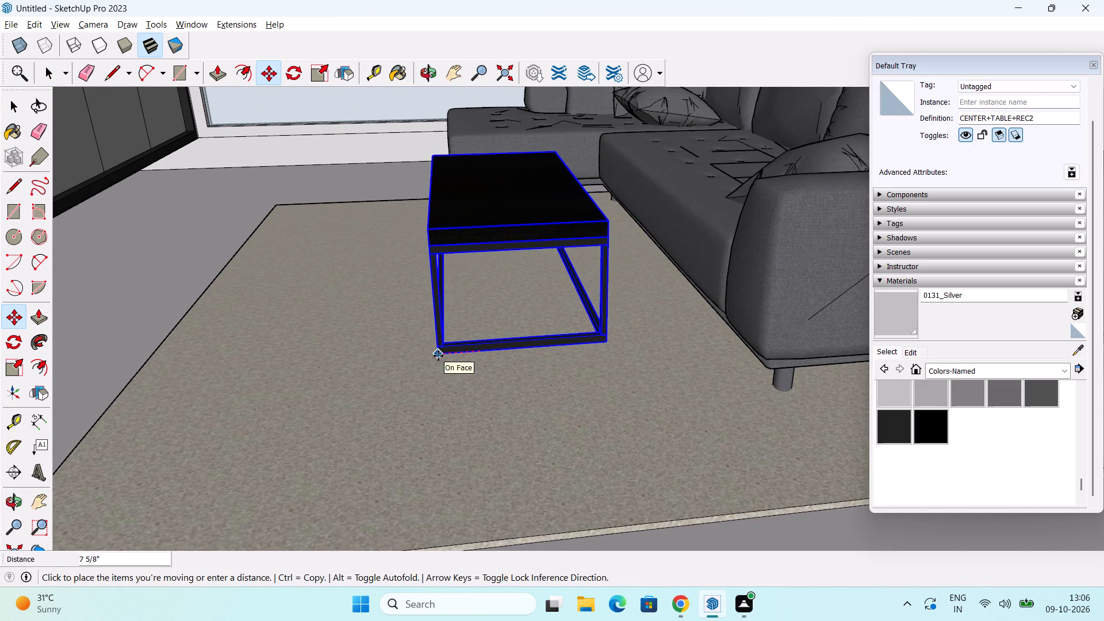
{"action": "left_click", "coordinate": [431, 355]}
Move the centre table about 6 9/16" along the rug toward the window by its bottom front corner, then deselect it.
{"action": "scroll", "coordinate": [530, 329], "scroll_direction": "down", "scroll_amount": 6}
{"action": "middle_click_drag", "start_coordinate": [530, 347], "coordinate": [499, 412]}
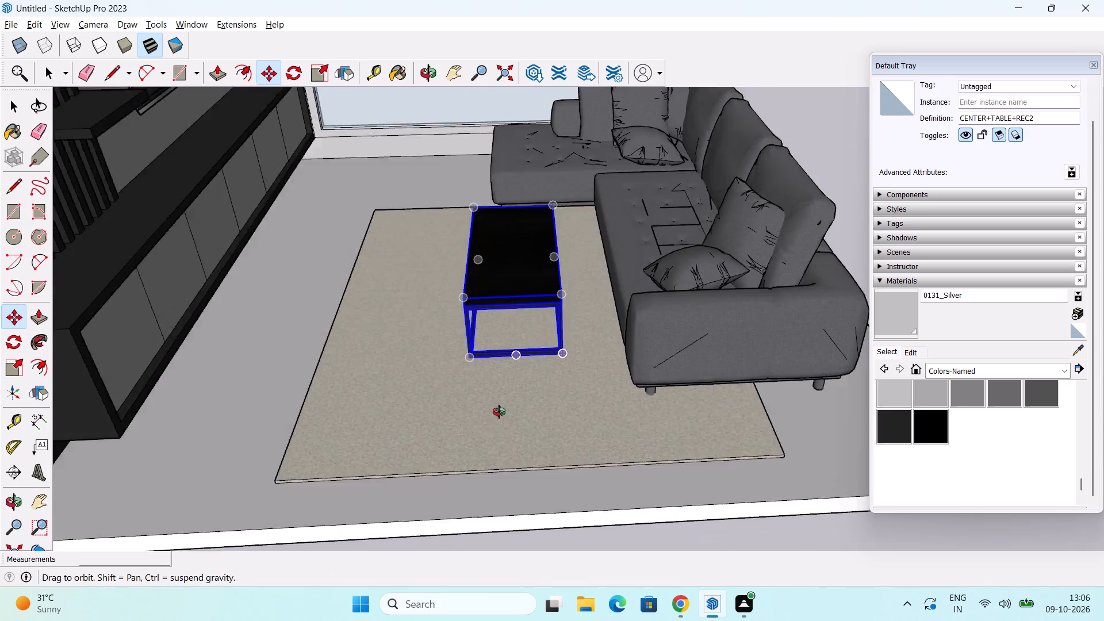
{"action": "middle_click_drag", "start_coordinate": [499, 412], "coordinate": [496, 482]}
{"action": "scroll", "coordinate": [548, 401], "scroll_direction": "up", "scroll_amount": 4}
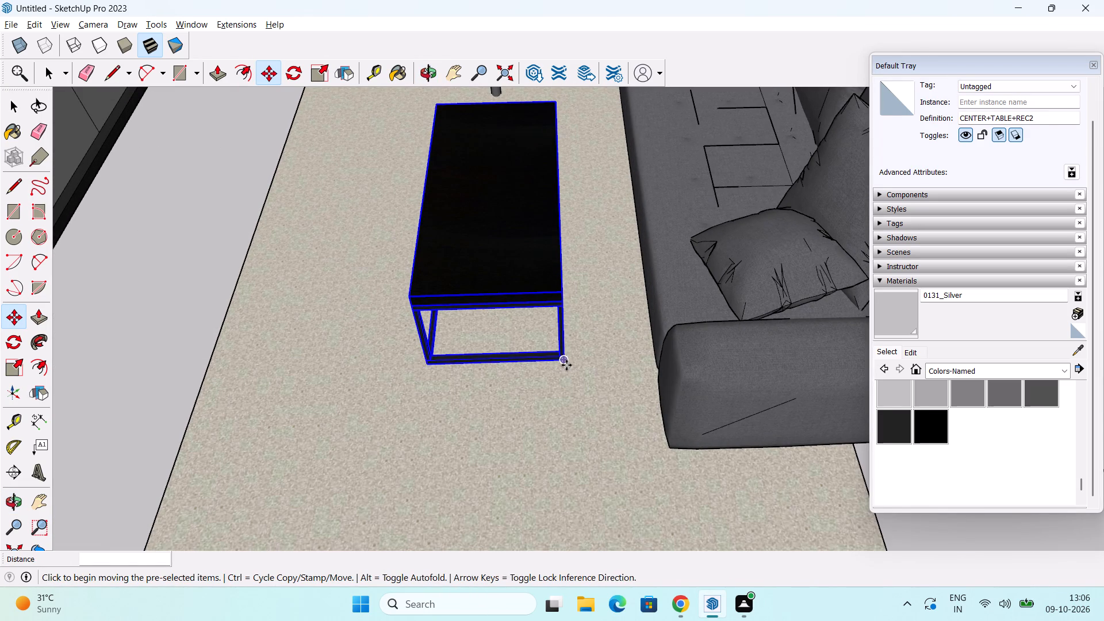
{"action": "left_click", "coordinate": [566, 365]}
{"action": "left_click", "coordinate": [566, 338]}
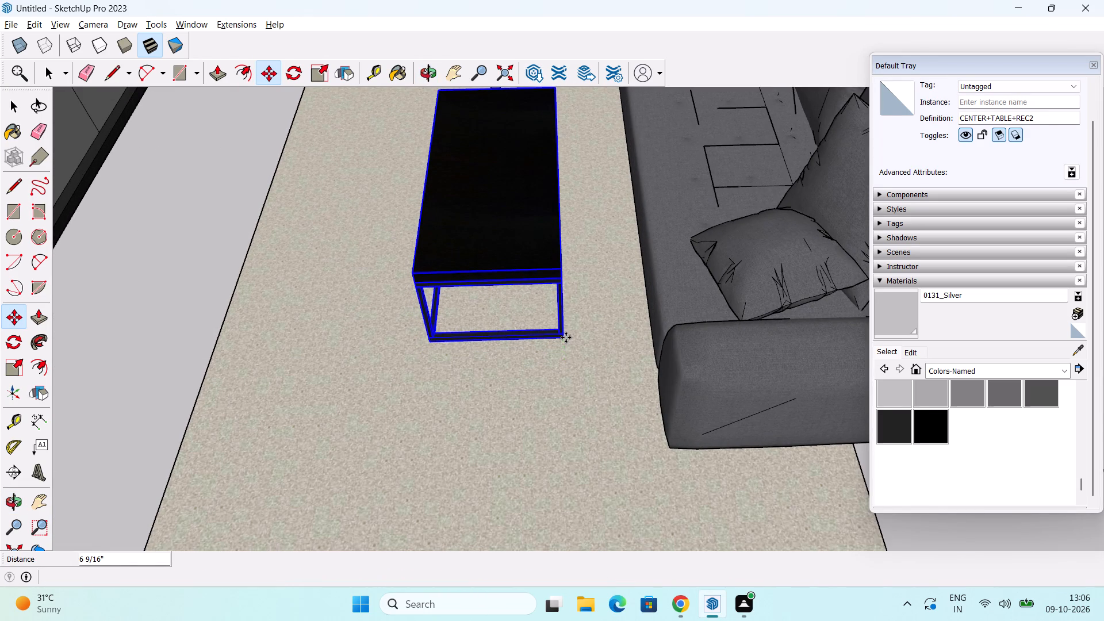
{"action": "scroll", "coordinate": [566, 346], "scroll_direction": "down", "scroll_amount": 9}
{"action": "key", "text": "space"}
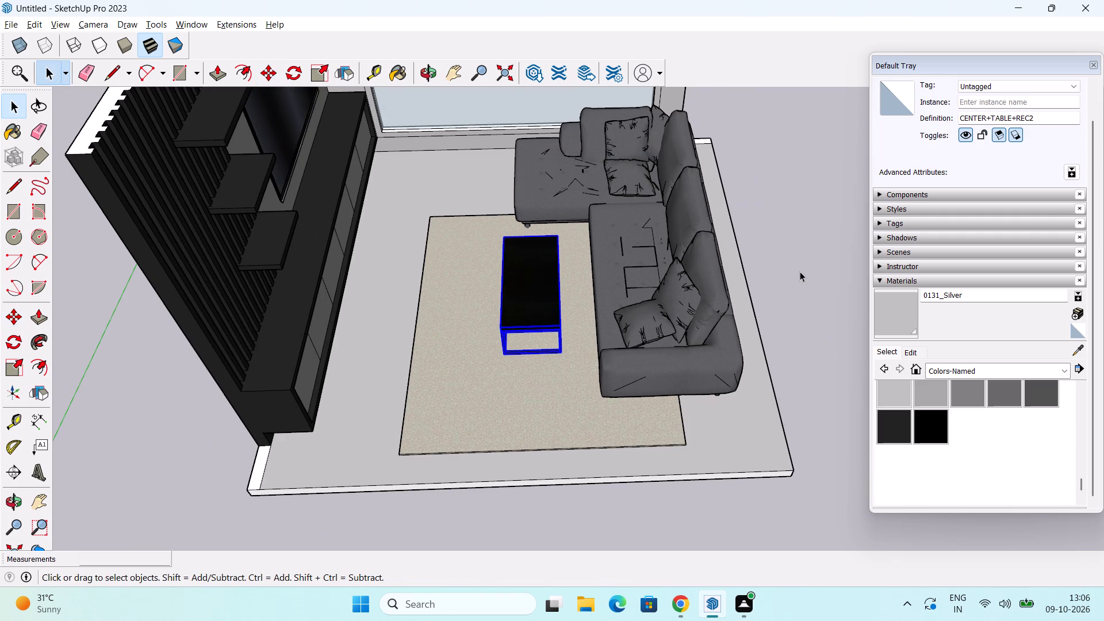
{"action": "left_click", "coordinate": [800, 269]}
Save the model to the Desktop under the file name CANTER CADD 3.6 LIVING ROOM.
{"action": "scroll", "coordinate": [519, 331], "scroll_direction": "down", "scroll_amount": 2}
{"action": "middle_click_drag", "start_coordinate": [561, 347], "coordinate": [484, 223]}
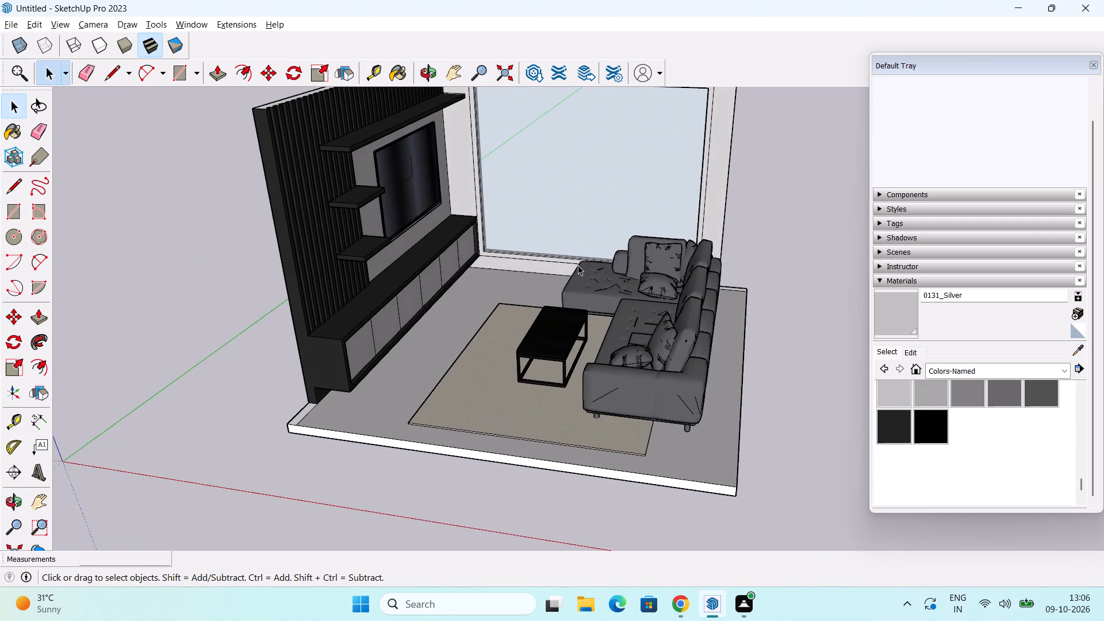
{"action": "middle_click_drag", "start_coordinate": [620, 272], "coordinate": [595, 379]}
{"action": "middle_click_drag", "start_coordinate": [597, 390], "coordinate": [602, 325]}
{"action": "scroll", "coordinate": [600, 350], "scroll_direction": "up", "scroll_amount": 1}
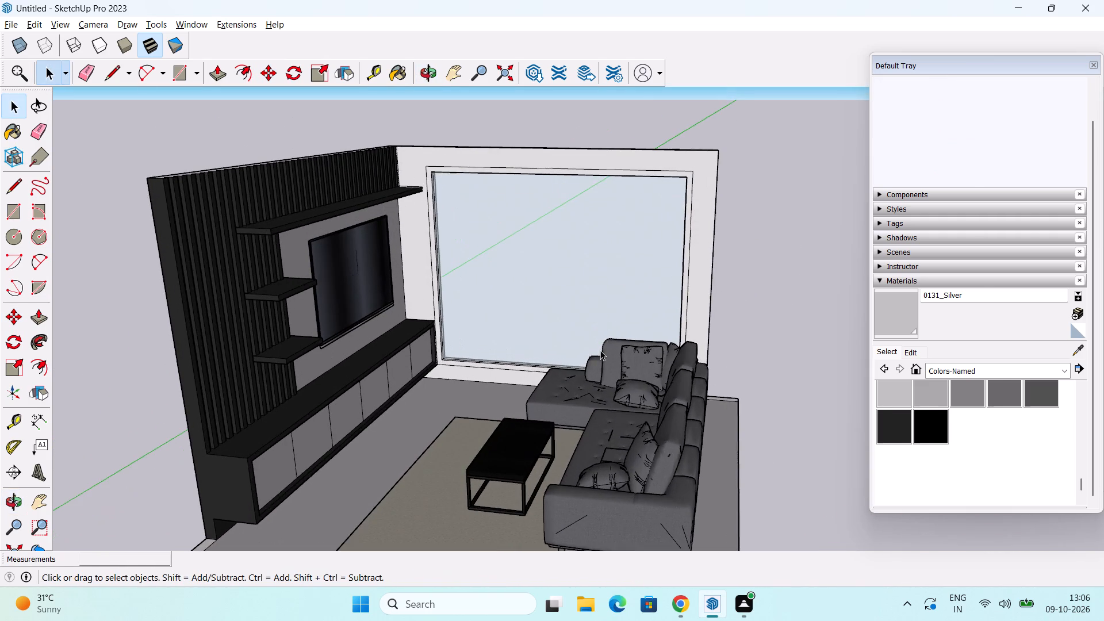
{"action": "middle_click_drag", "start_coordinate": [603, 351], "coordinate": [553, 334]}
{"action": "key", "text": "ctrl+s"}
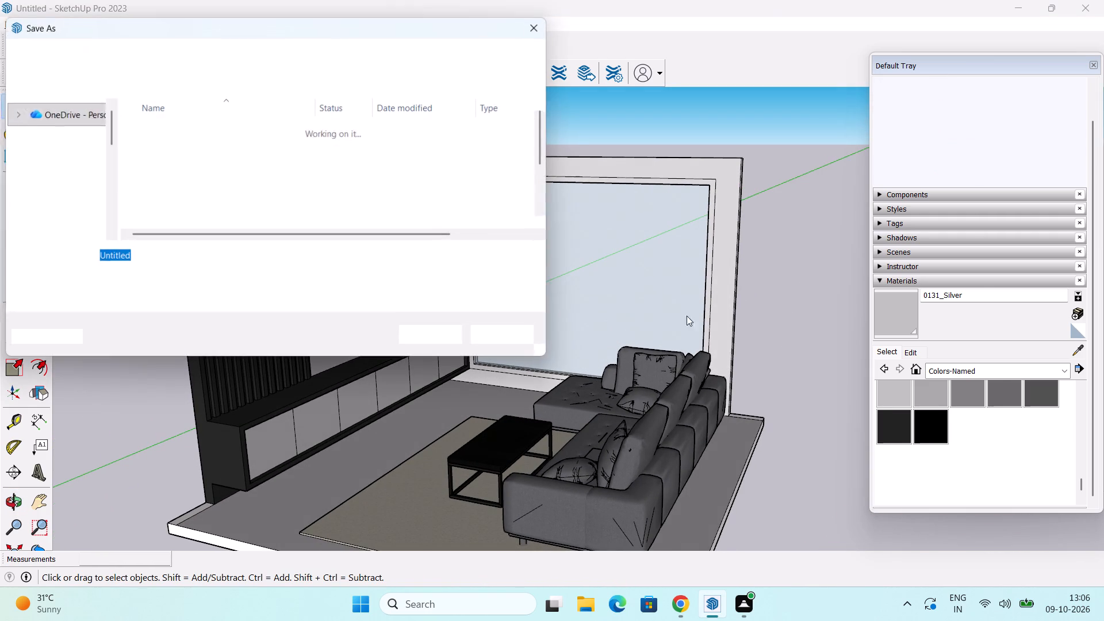
{"action": "left_click", "coordinate": [85, 205]}
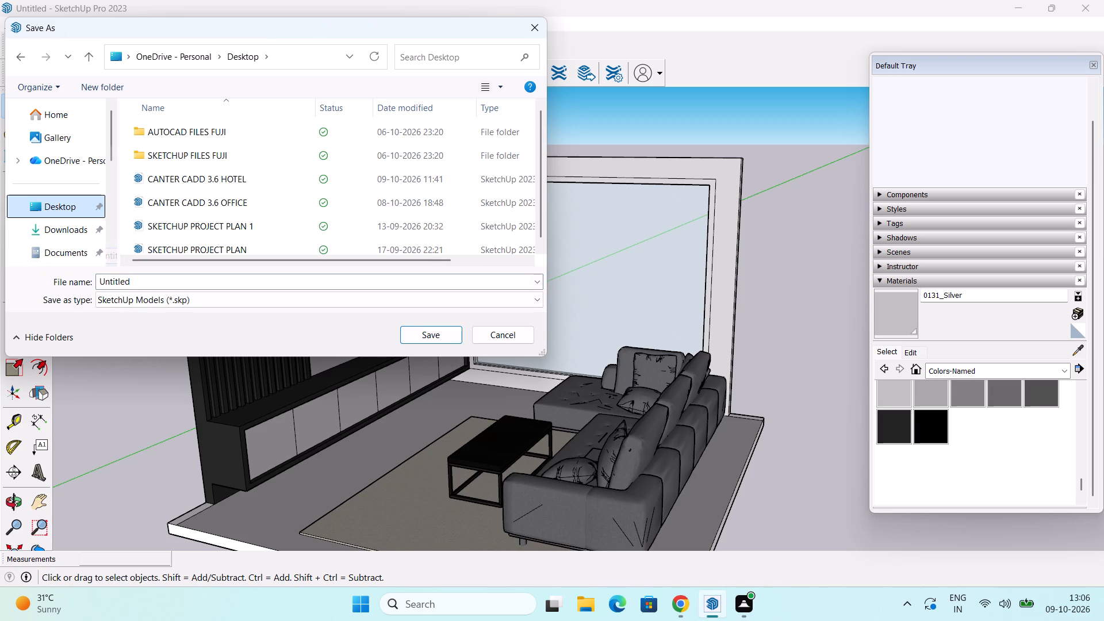
{"action": "double_click", "coordinate": [165, 285]}
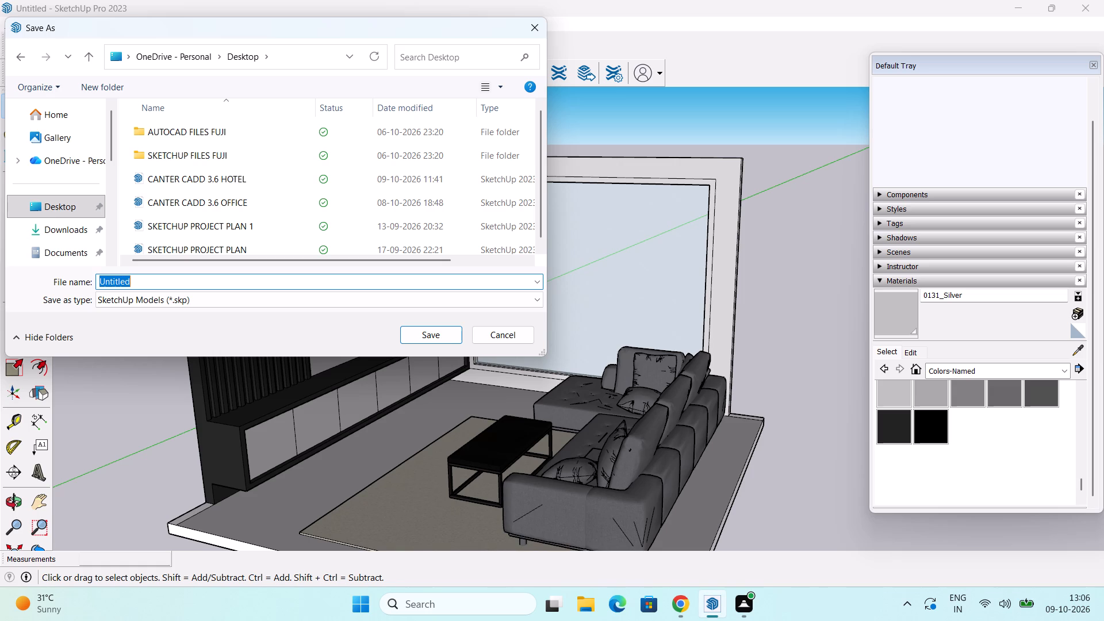
{"action": "type", "text": "CA"}
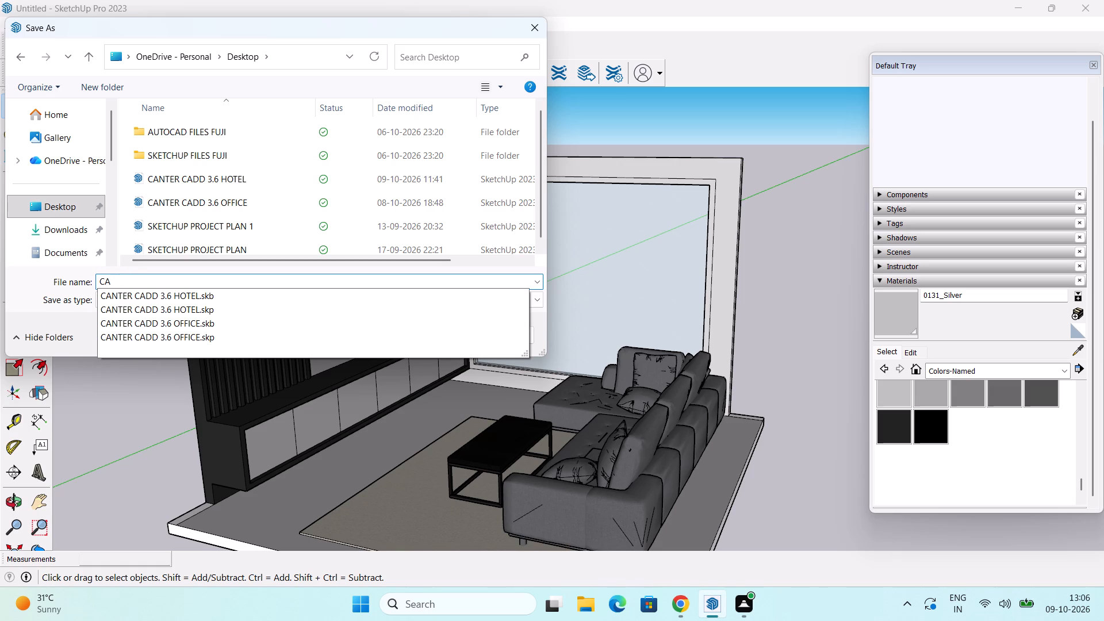
{"action": "key", "text": "n"}
{"action": "left_click", "coordinate": [216, 296]}
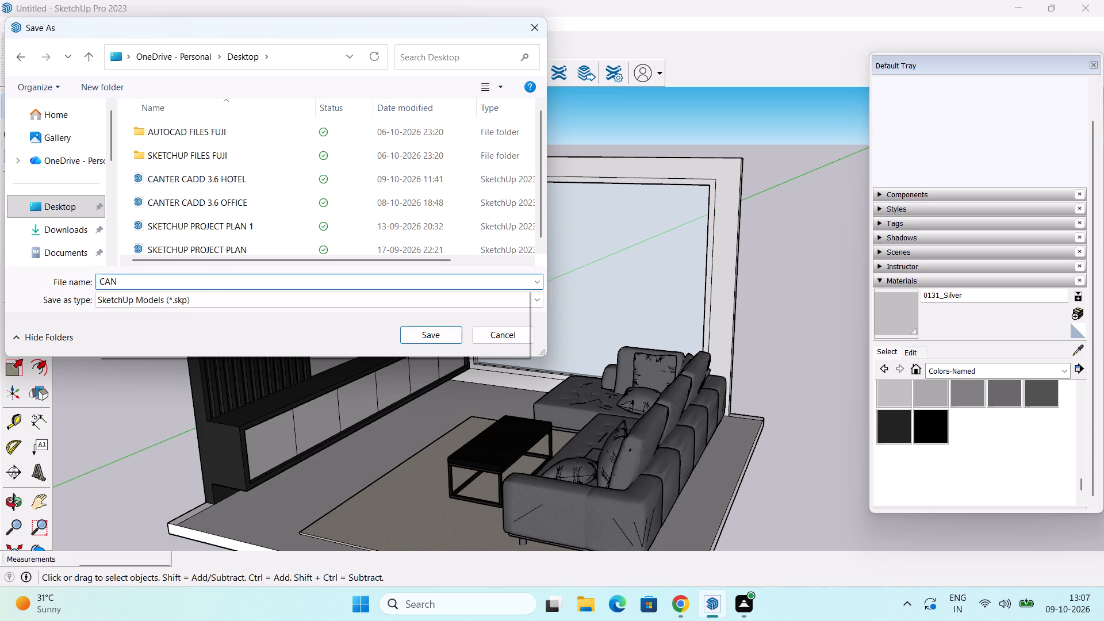
{"action": "double_click", "coordinate": [229, 280]}
{"action": "key", "text": "BackSpace"}
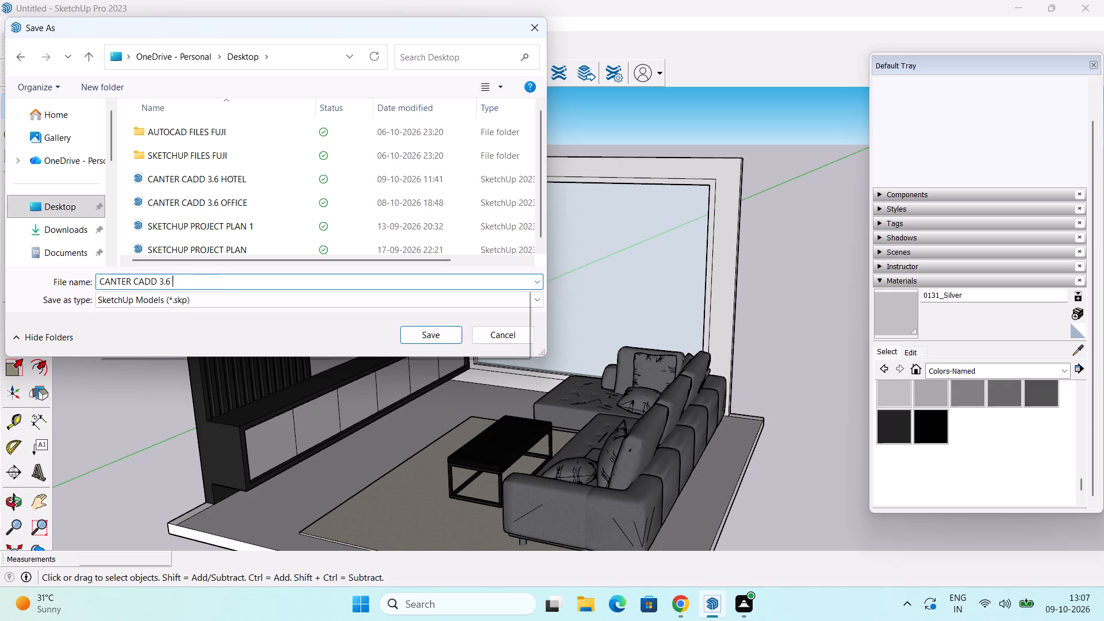
{"action": "type", "text": "LIVING ROOM"}
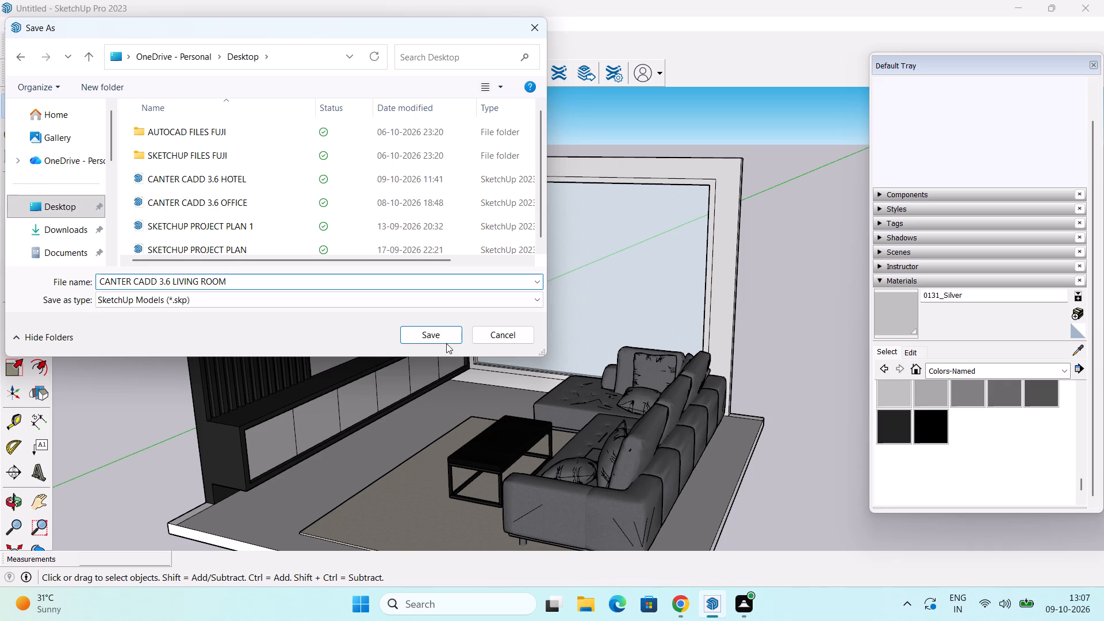
{"action": "left_click", "coordinate": [434, 336]}
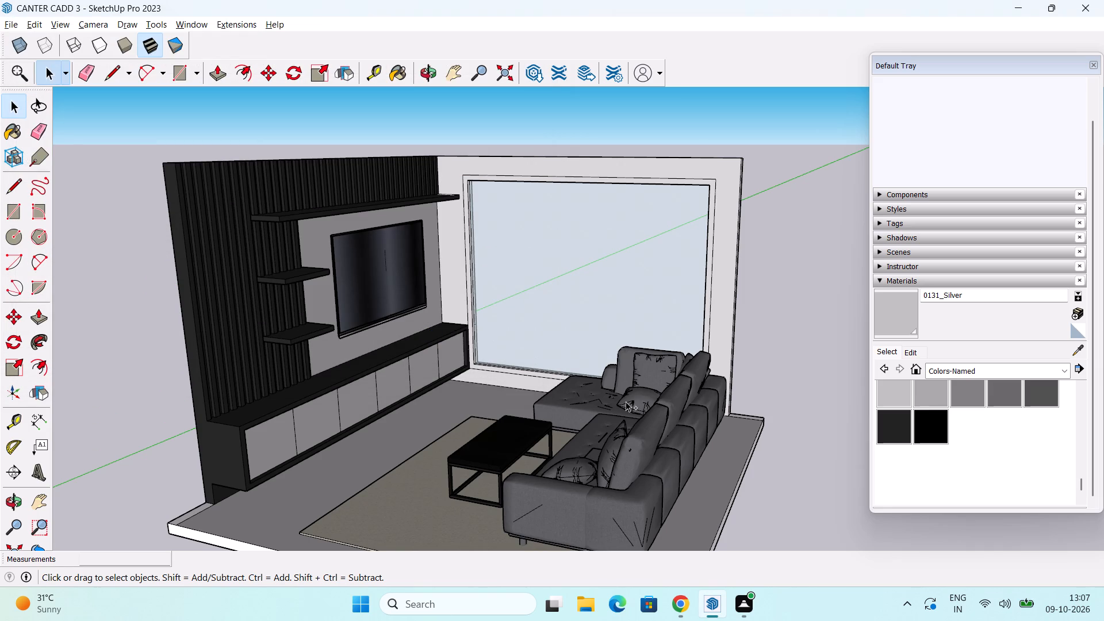
Save the named living room model again.
{"action": "key", "text": "ctrl+s"}
{"action": "key", "text": "ctrl+s"}
{"action": "key", "text": "ctrl+s"}
{"action": "key", "text": "ctrl+s"}
{"action": "key", "text": "ctrl+s"}
{"action": "key", "text": "ctrl+s"}
{"action": "key", "text": "ctrl+s"}
{"action": "key", "text": "ctrl+s"}
{"action": "key", "text": "ctrl+s"}
{"action": "key", "text": "ctrl+s"}
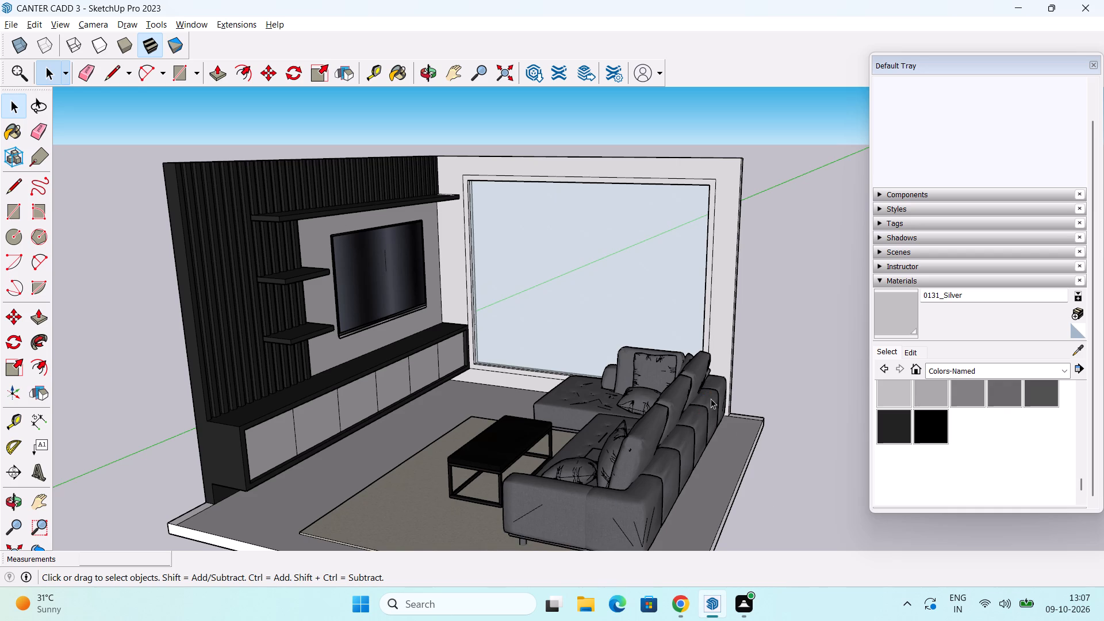
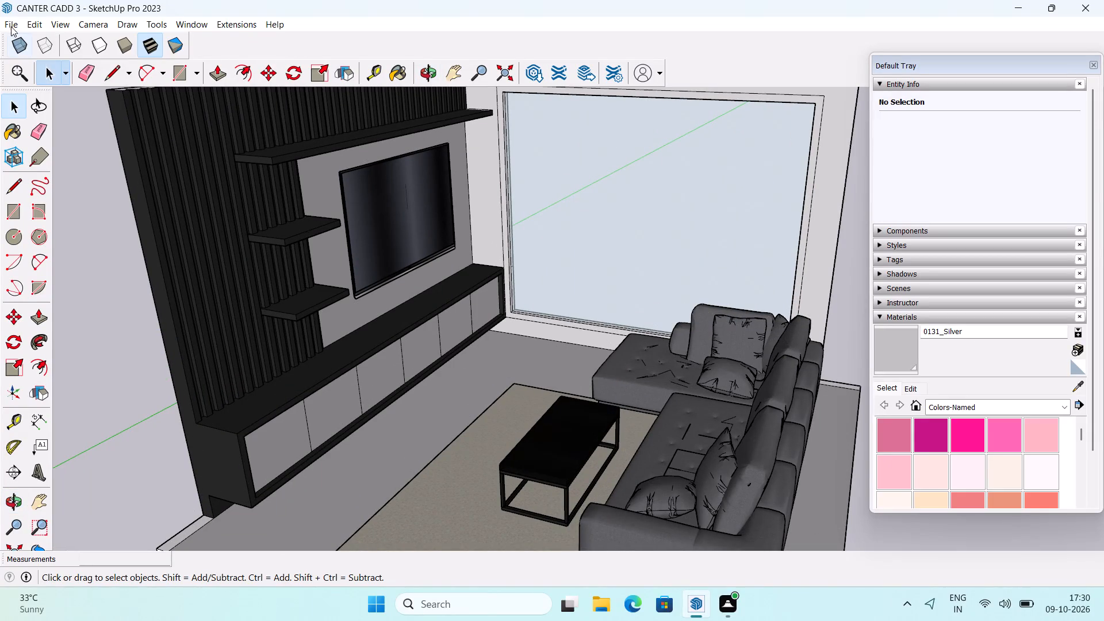
Import the curtain model Component+(2) from Downloads and place it on the ground outside the room, behind the sofa.
{"action": "left_click", "coordinate": [5, 29]}
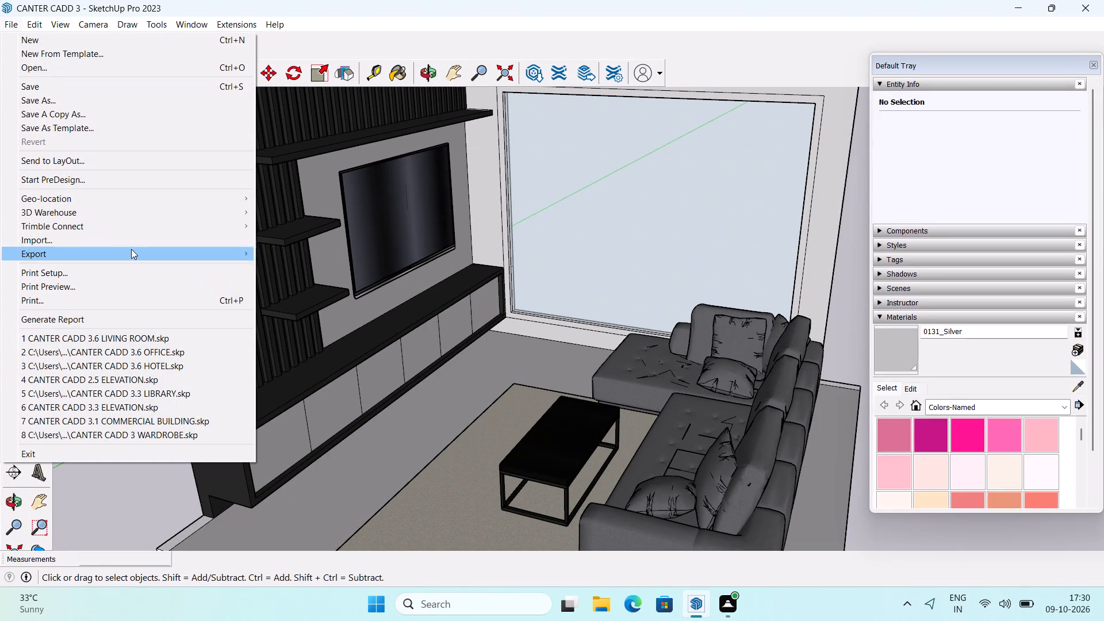
{"action": "left_click", "coordinate": [115, 243]}
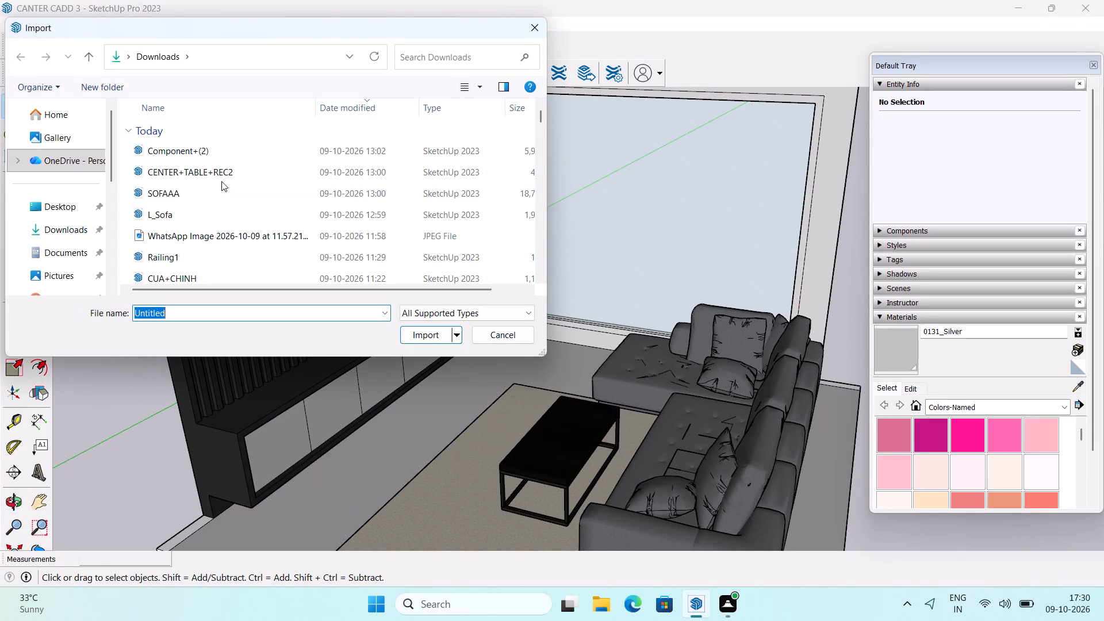
{"action": "left_click", "coordinate": [197, 154]}
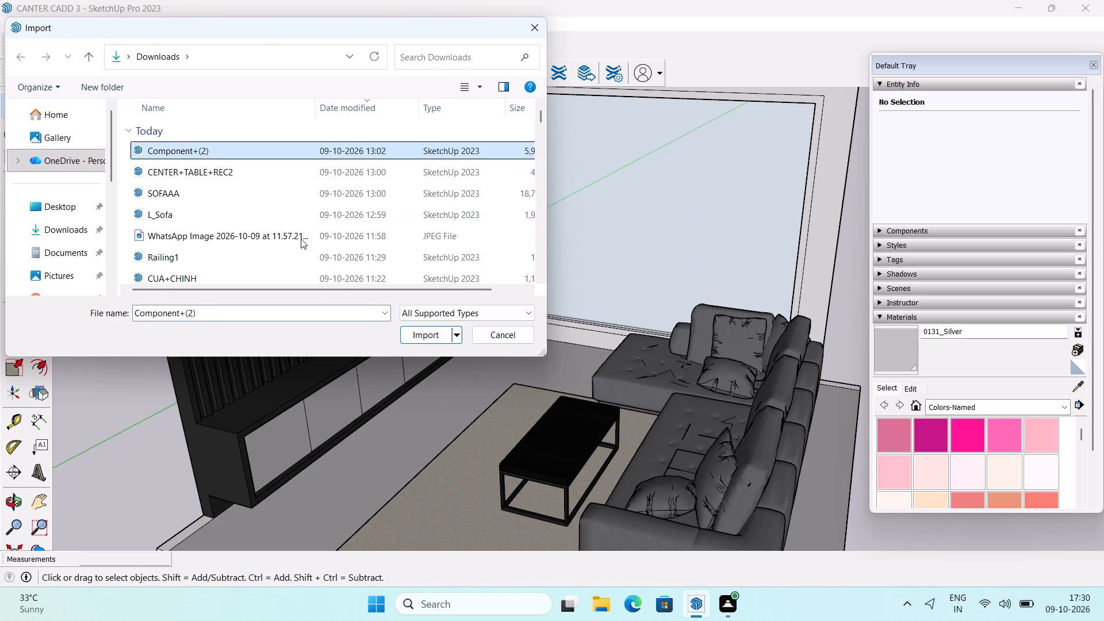
{"action": "left_click", "coordinate": [425, 335]}
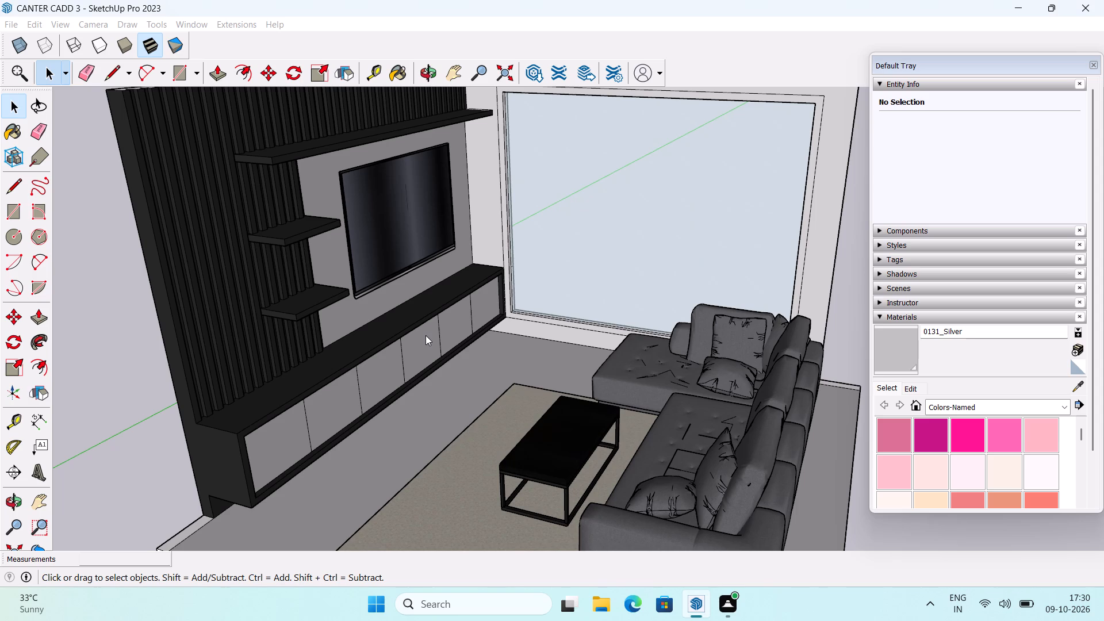
{"action": "scroll", "coordinate": [419, 375], "scroll_direction": "down", "scroll_amount": 2}
{"action": "left_click", "coordinate": [680, 359]}
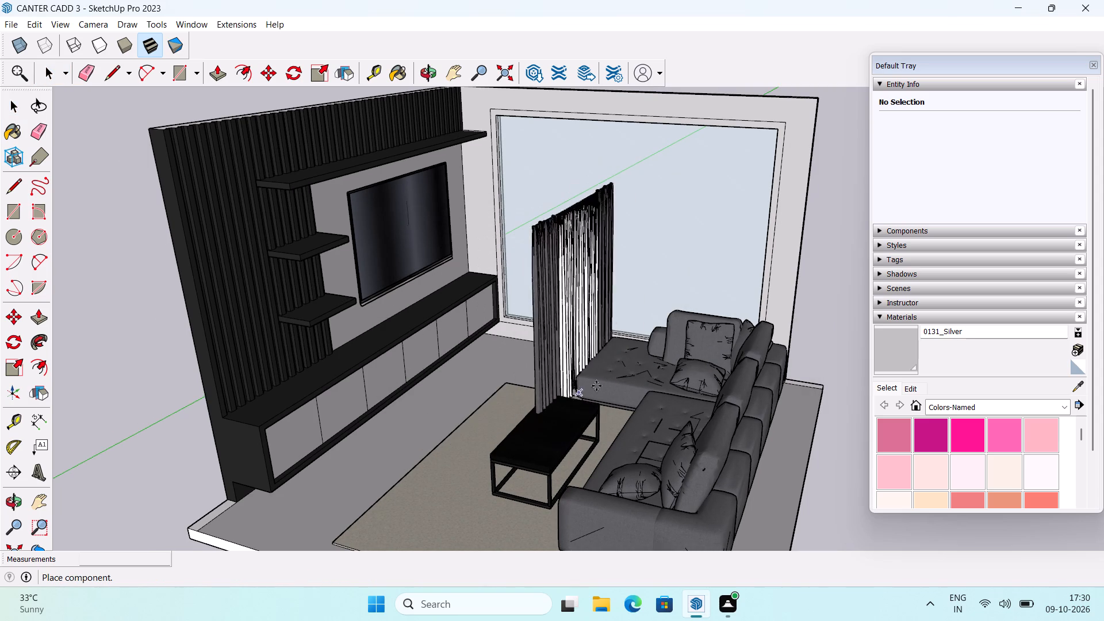
{"action": "middle_click_drag", "start_coordinate": [663, 353], "coordinate": [696, 358]}
{"action": "middle_click_drag", "start_coordinate": [435, 453], "coordinate": [490, 285]}
{"action": "scroll", "coordinate": [490, 285], "scroll_direction": "down", "scroll_amount": 5}
{"action": "middle_click_drag", "start_coordinate": [490, 285], "coordinate": [424, 454]}
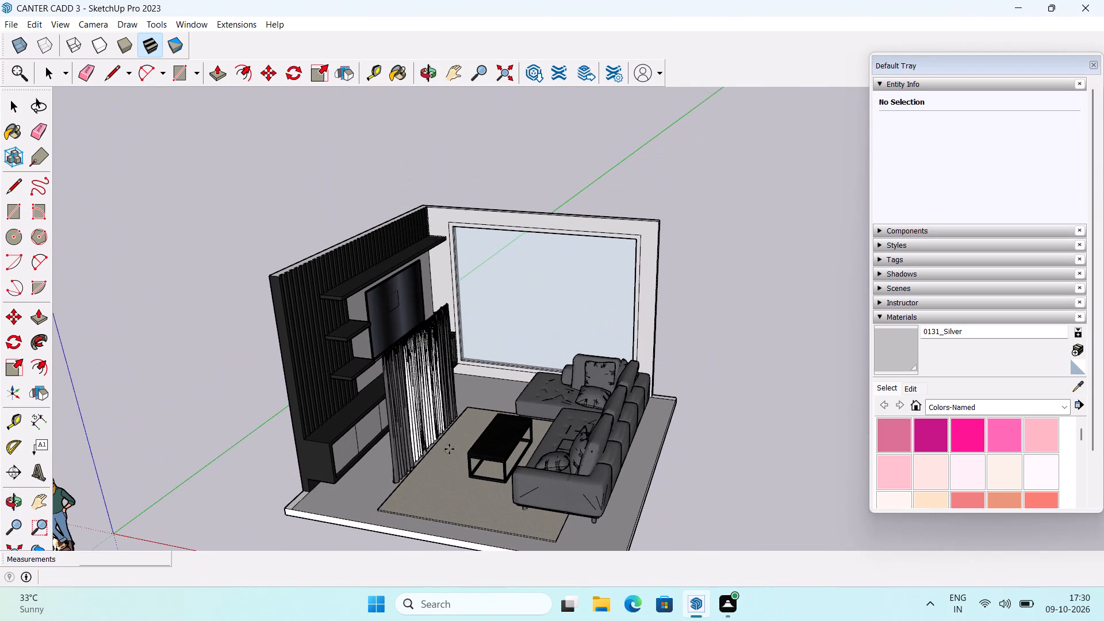
{"action": "left_click", "coordinate": [754, 433]}
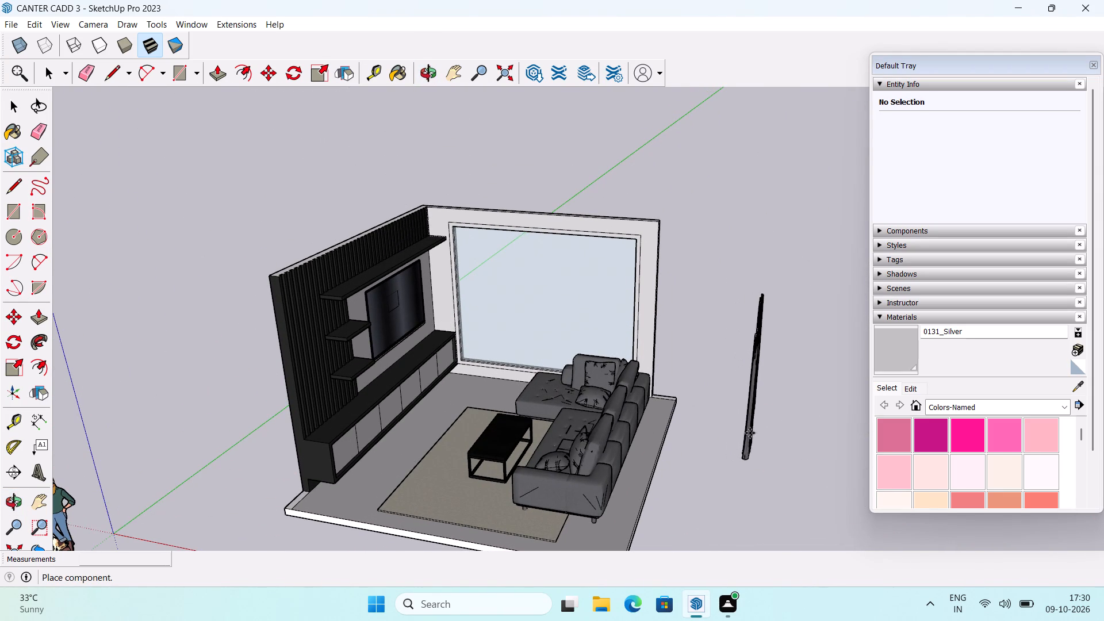
Rotate the imported curtain 90 degrees on the ground plane about a point near its base, then deselect it.
{"action": "left_click", "coordinate": [13, 345]}
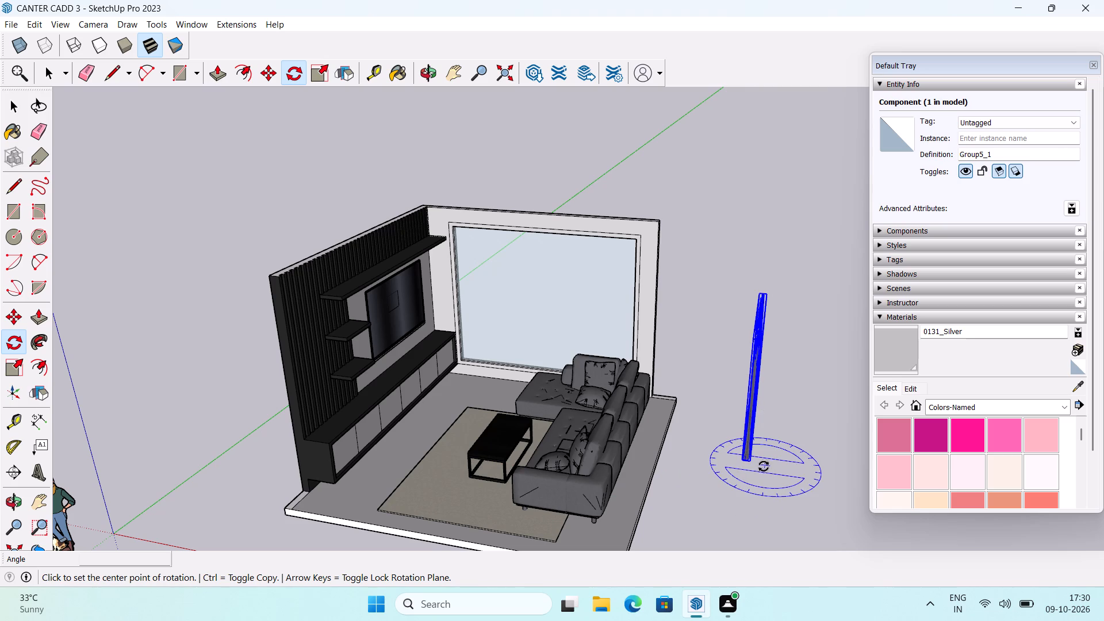
{"action": "left_click", "coordinate": [762, 467]}
{"action": "left_click", "coordinate": [818, 464]}
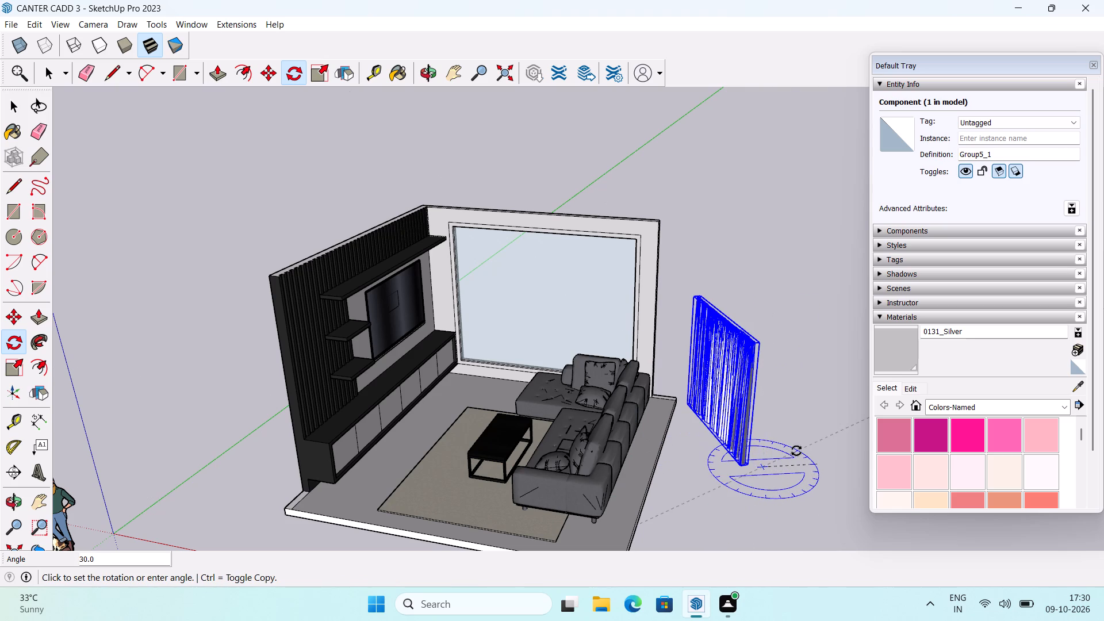
{"action": "type", "text": "90"}
{"action": "key", "text": "Return"}
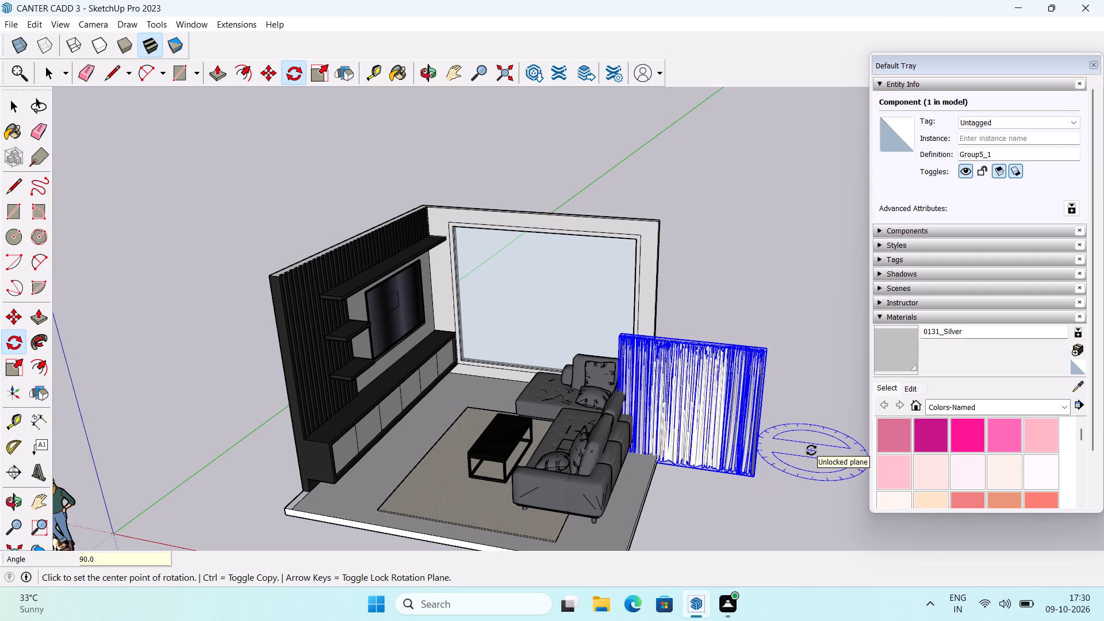
{"action": "key", "text": "space"}
{"action": "left_click", "coordinate": [761, 319]}
Rotate the curtain another 180 degrees on the ground plane about a point near its bottom corner.
{"action": "middle_click_drag", "start_coordinate": [724, 417], "coordinate": [669, 402]}
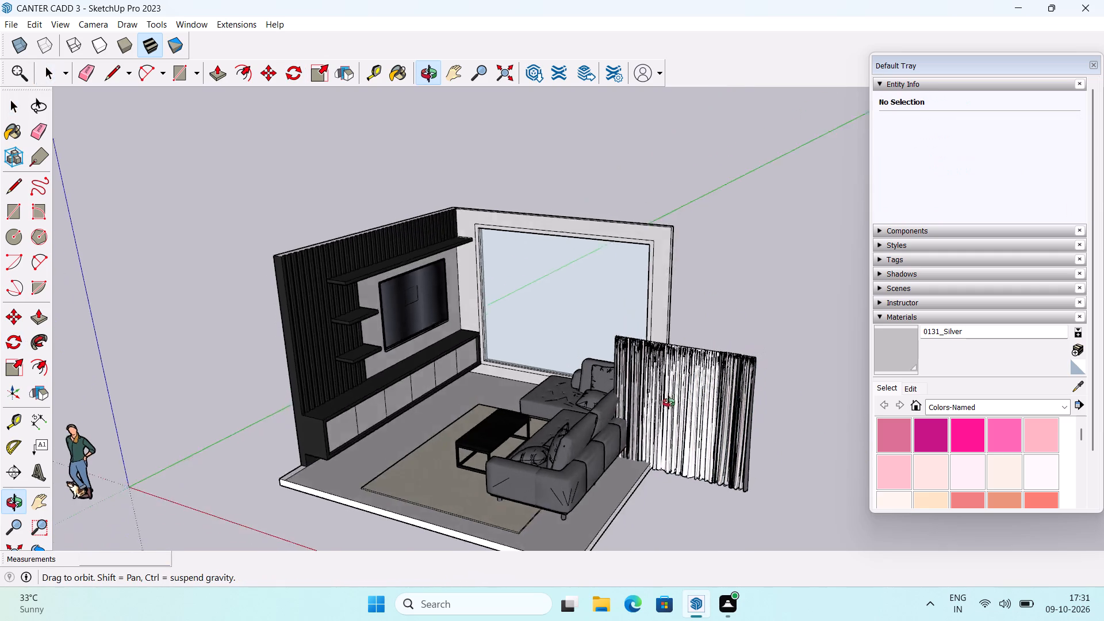
{"action": "middle_click_drag", "start_coordinate": [669, 402], "coordinate": [435, 424]}
{"action": "middle_click_drag", "start_coordinate": [576, 470], "coordinate": [115, 398]}
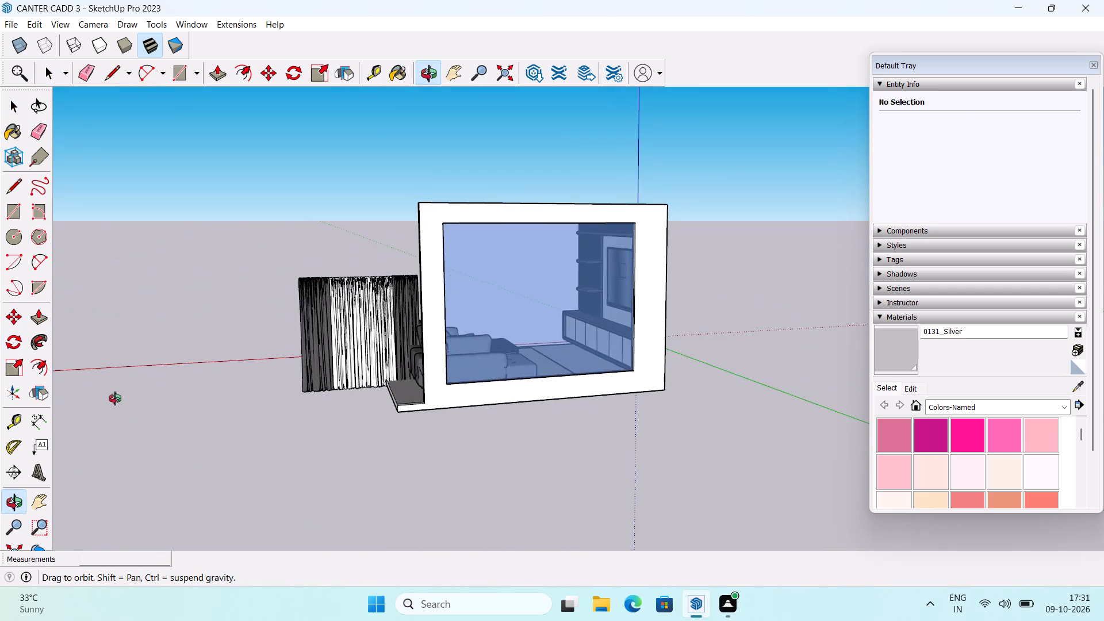
{"action": "middle_click_drag", "start_coordinate": [115, 398], "coordinate": [423, 442]}
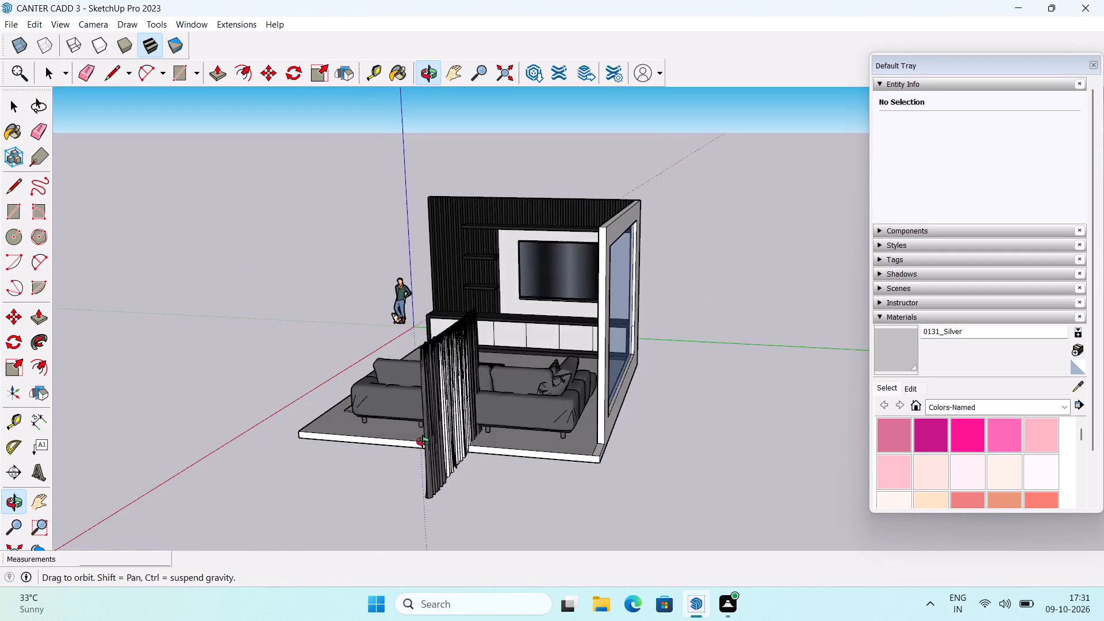
{"action": "middle_click_drag", "start_coordinate": [423, 442], "coordinate": [379, 450]}
{"action": "left_click", "coordinate": [391, 439]}
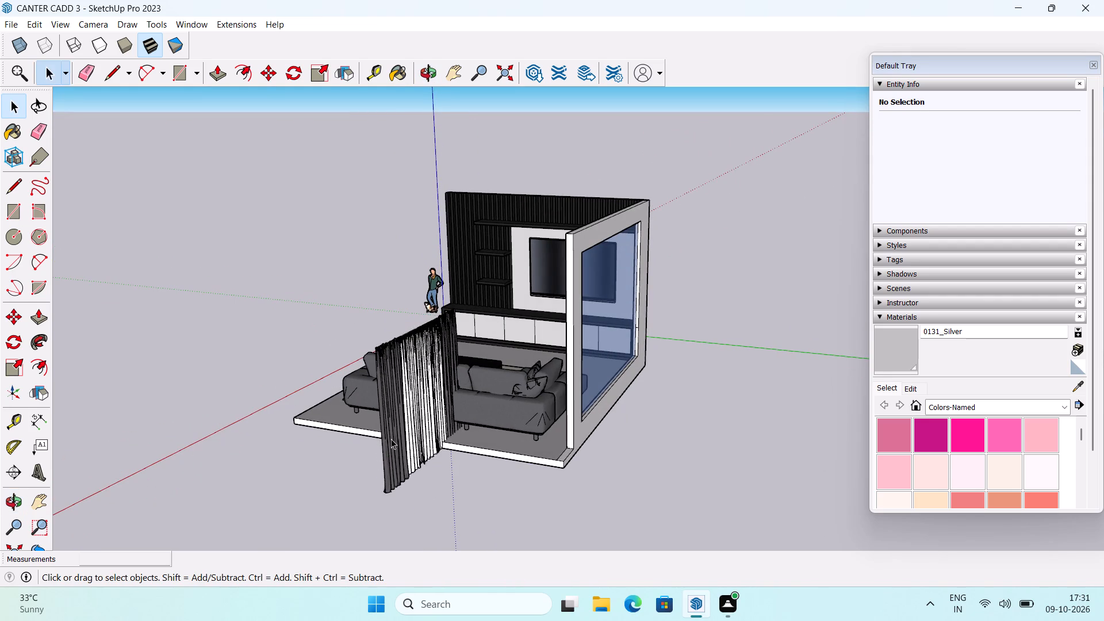
{"action": "left_click", "coordinate": [10, 344]}
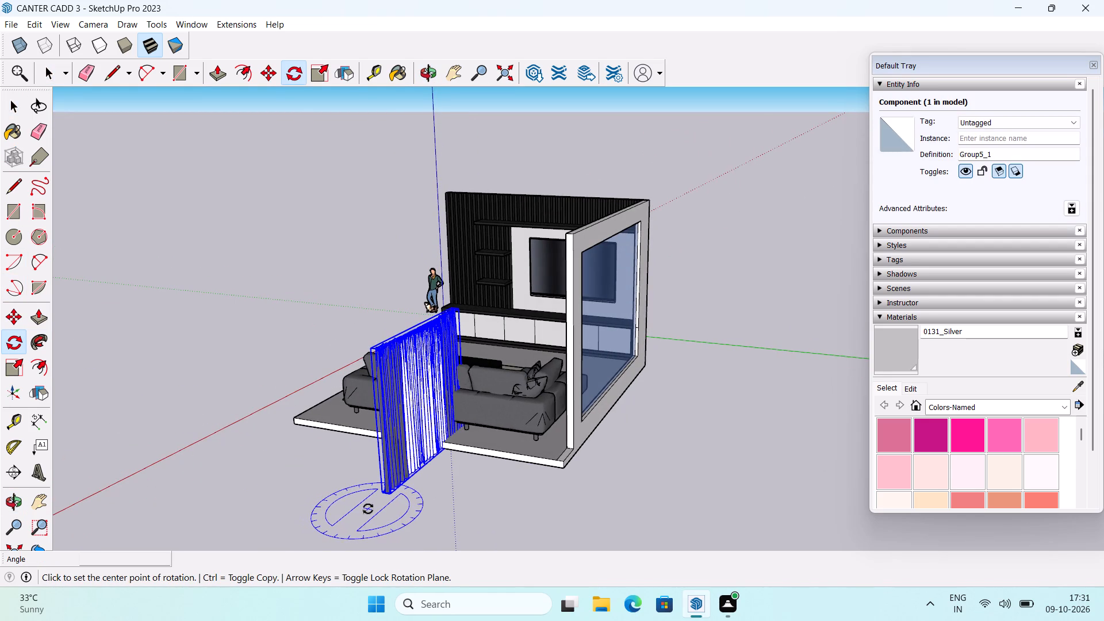
{"action": "left_click", "coordinate": [368, 509]}
{"action": "left_click", "coordinate": [283, 453]}
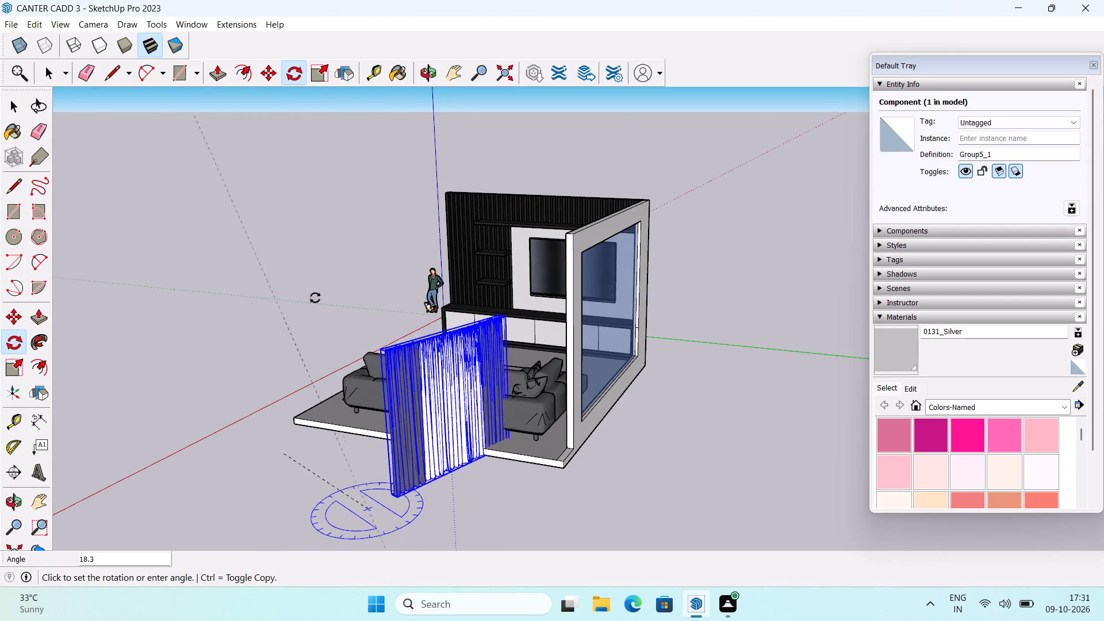
{"action": "type", "text": "180"}
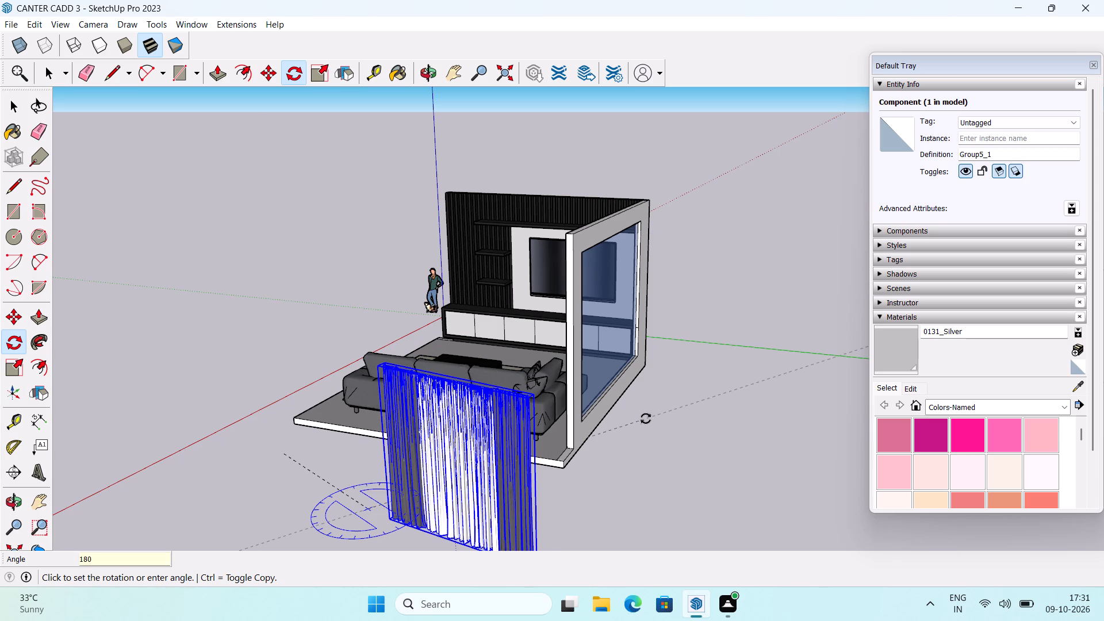
{"action": "key", "text": "Return"}
{"action": "key", "text": "space"}
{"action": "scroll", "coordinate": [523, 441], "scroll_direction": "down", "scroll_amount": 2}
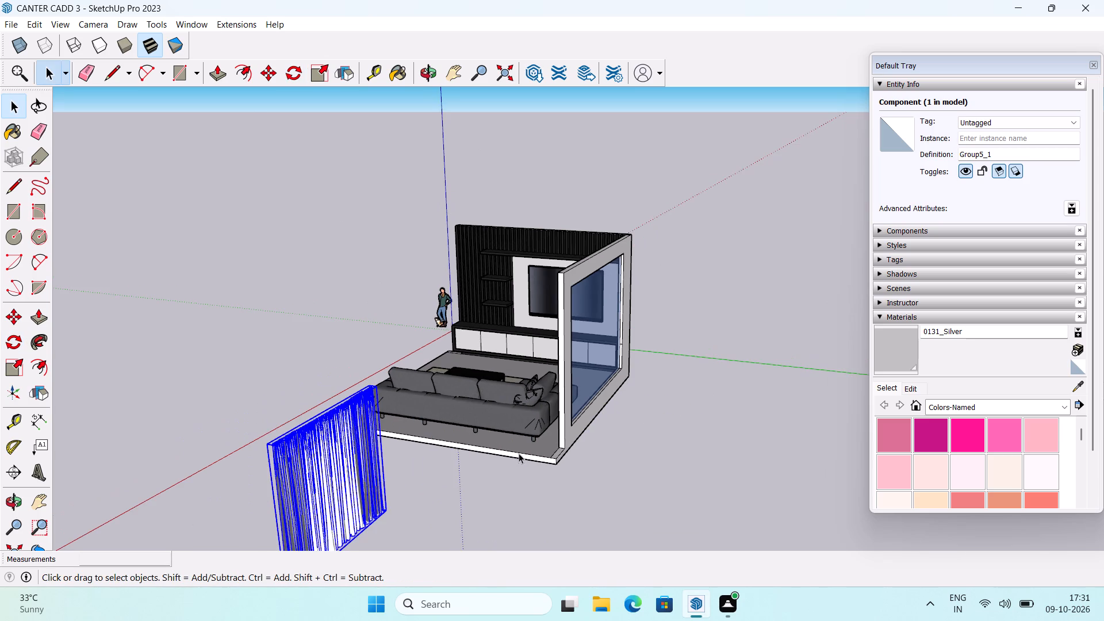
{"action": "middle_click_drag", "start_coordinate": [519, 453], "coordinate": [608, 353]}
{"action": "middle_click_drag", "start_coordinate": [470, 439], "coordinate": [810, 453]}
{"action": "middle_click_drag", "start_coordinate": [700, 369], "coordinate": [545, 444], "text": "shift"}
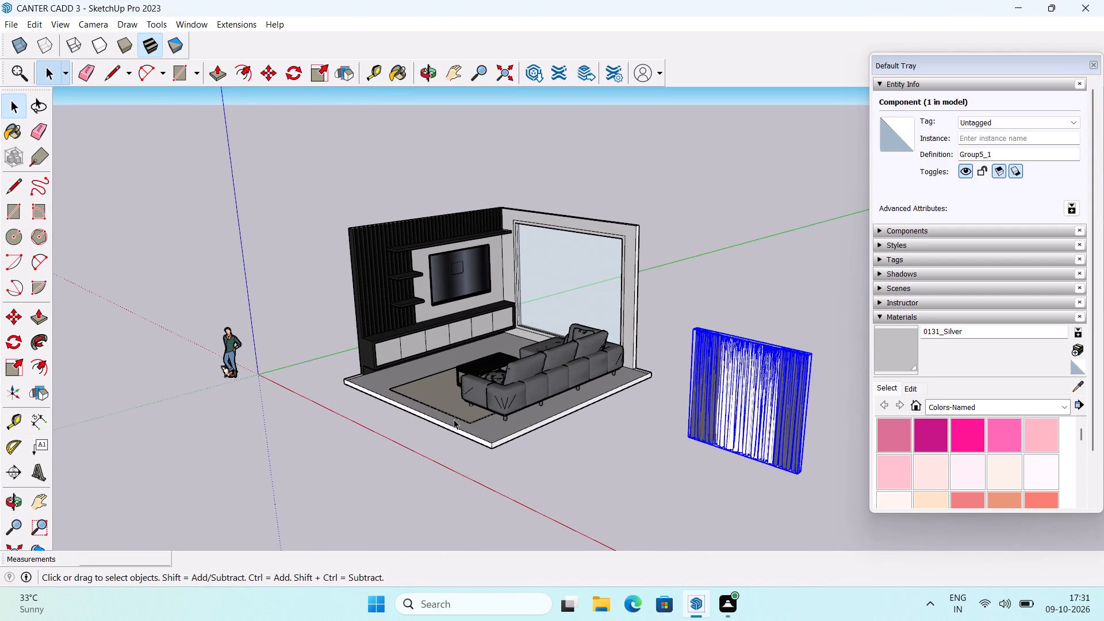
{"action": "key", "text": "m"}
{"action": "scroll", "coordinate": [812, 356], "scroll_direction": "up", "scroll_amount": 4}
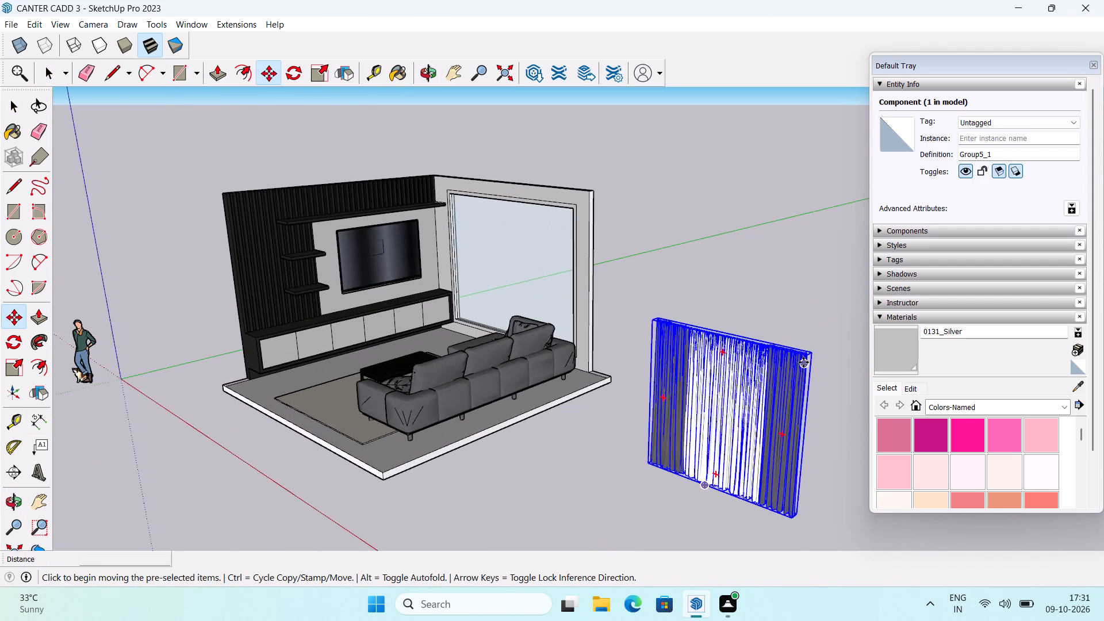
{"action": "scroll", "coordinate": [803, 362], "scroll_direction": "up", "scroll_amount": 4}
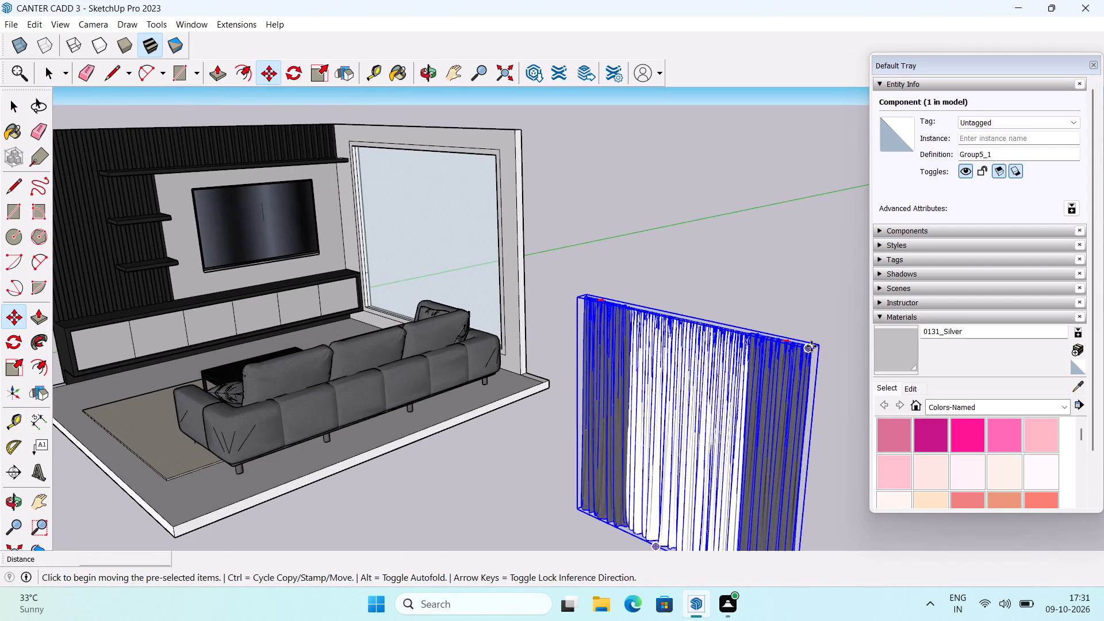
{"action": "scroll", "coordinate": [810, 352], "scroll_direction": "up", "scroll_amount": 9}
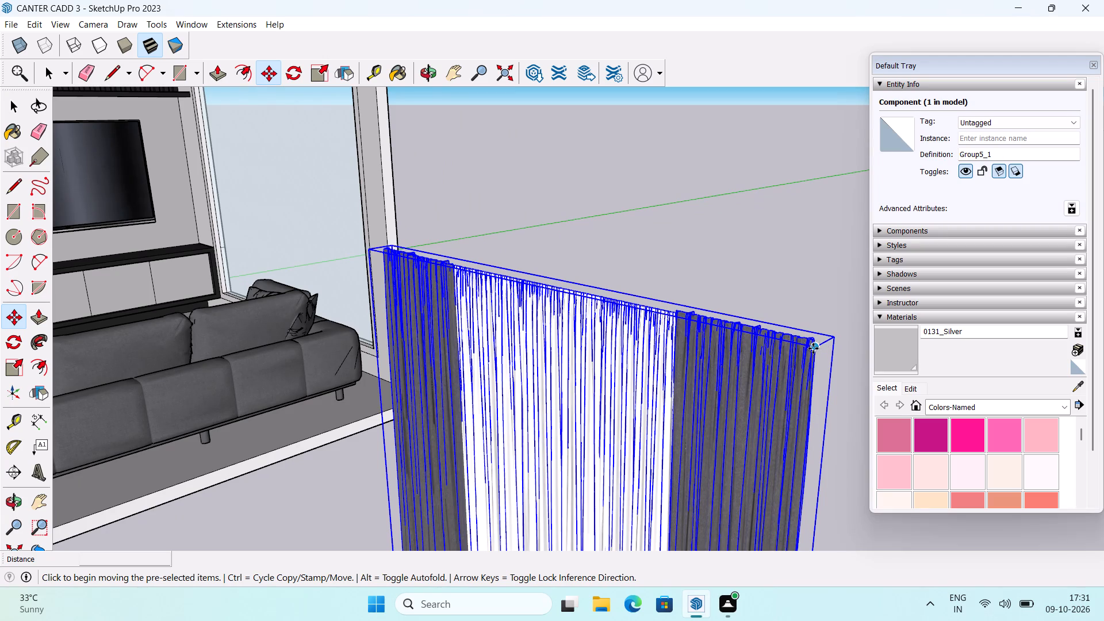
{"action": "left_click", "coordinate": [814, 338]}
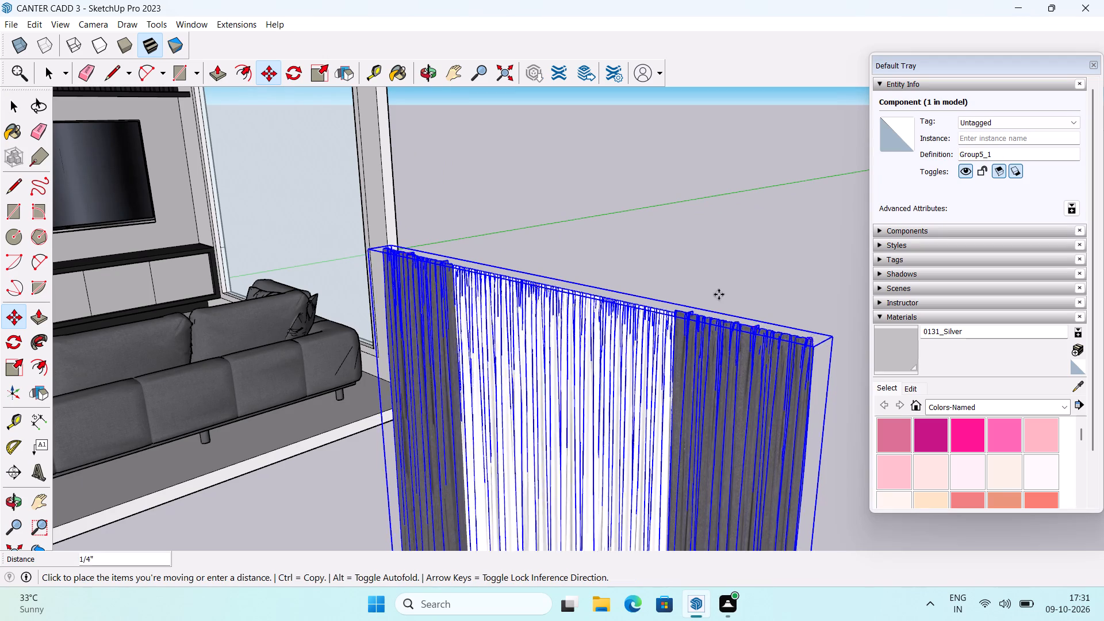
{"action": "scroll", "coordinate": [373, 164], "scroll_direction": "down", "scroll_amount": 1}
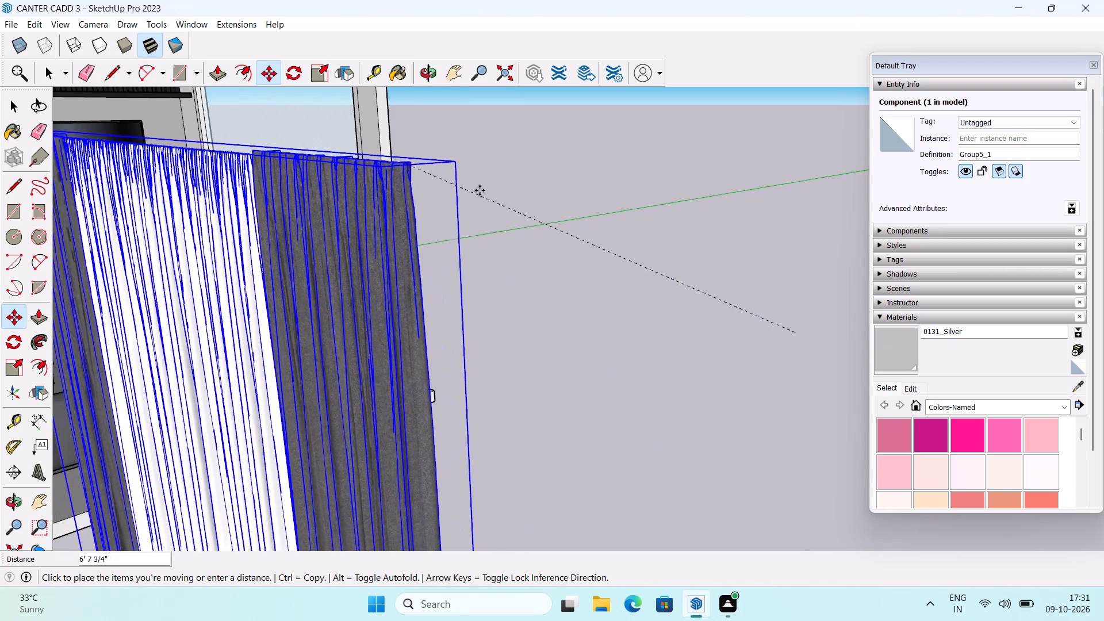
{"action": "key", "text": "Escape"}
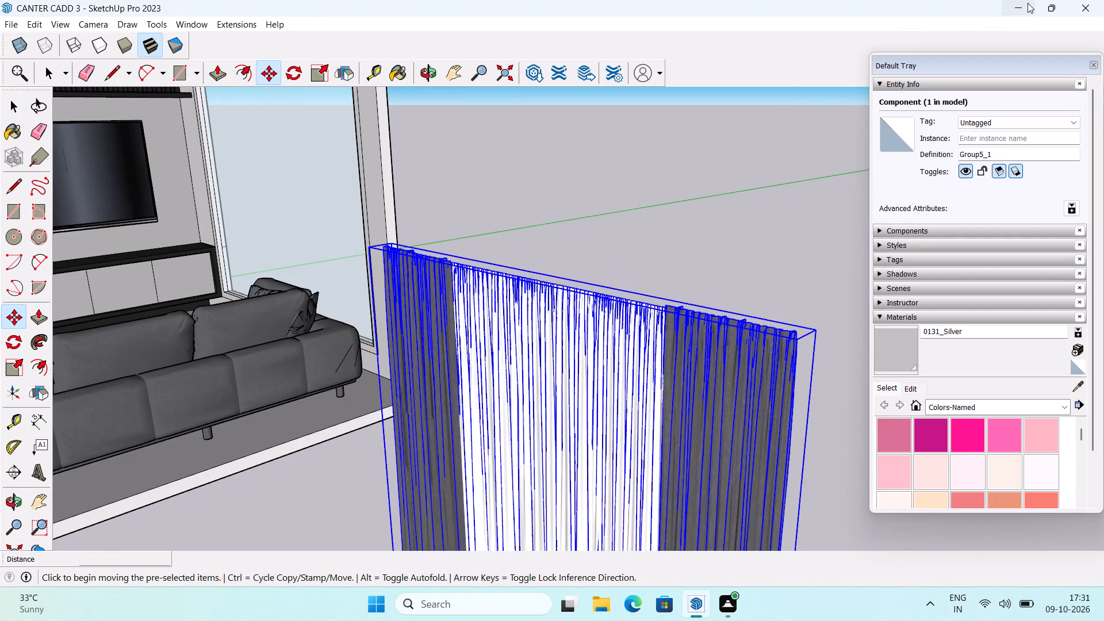
Save the living room model with the imported curtain.
{"action": "key", "text": "ctrl+s"}
{"action": "key", "text": "ctrl+s"}
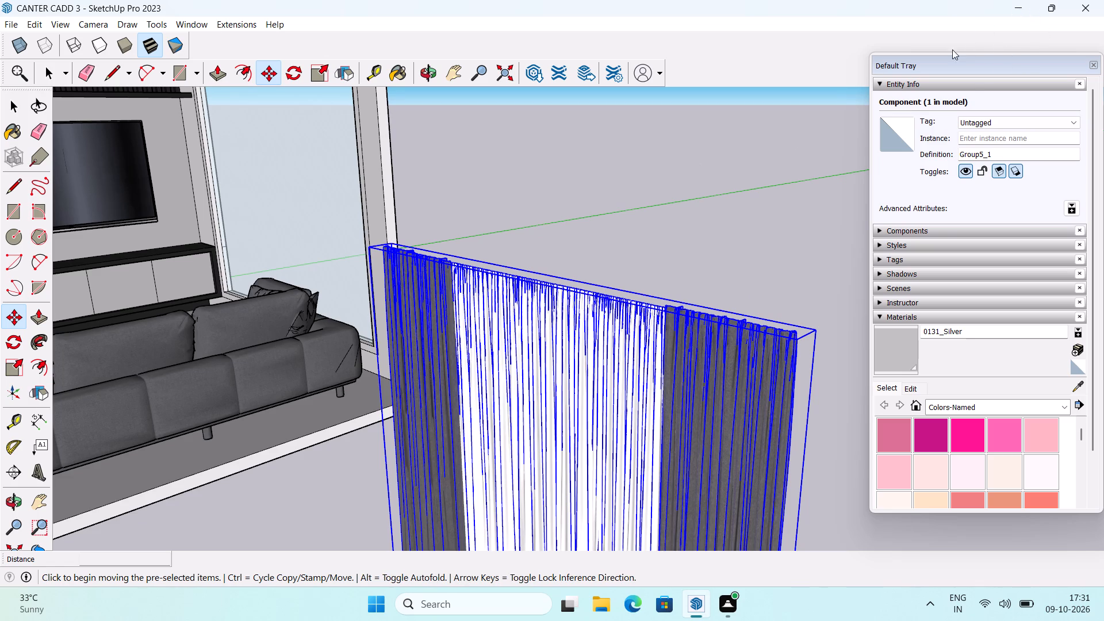
{"action": "key", "text": "space"}
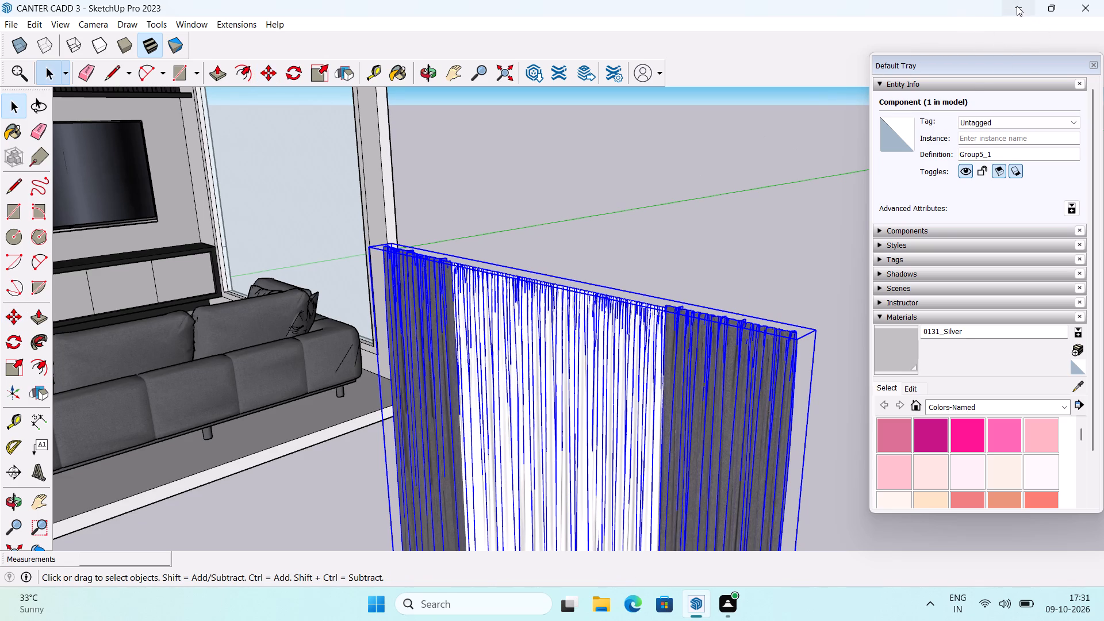
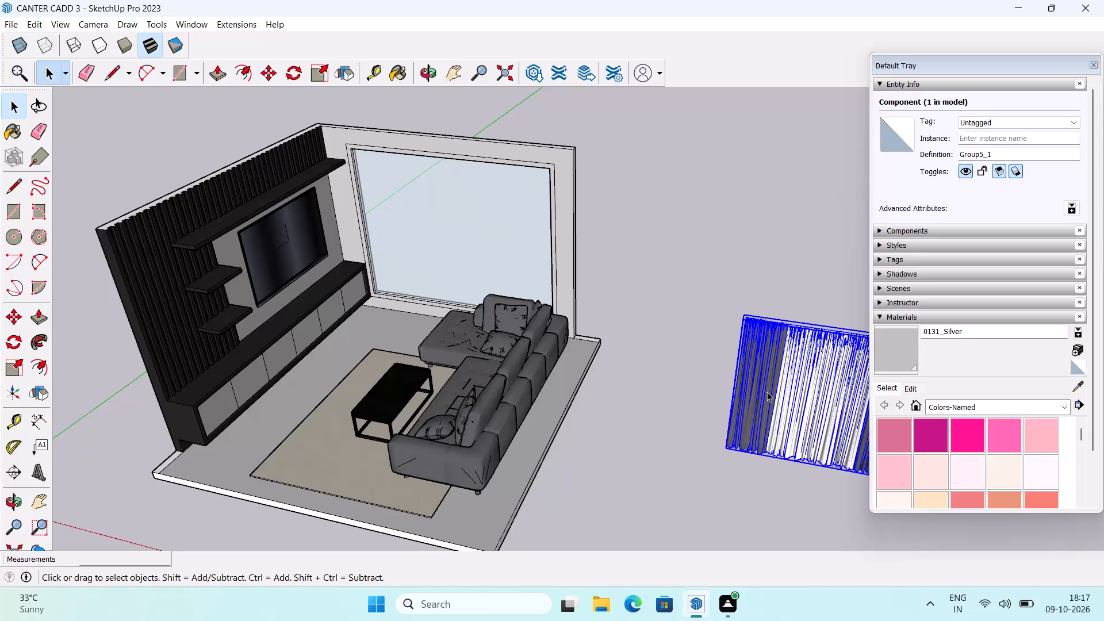
Move the curtain by its upper outer corner onto the window opening's upper corner farthest from the TV wall.
{"action": "middle_click_drag", "start_coordinate": [755, 374], "coordinate": [584, 355]}
{"action": "key", "text": "m"}
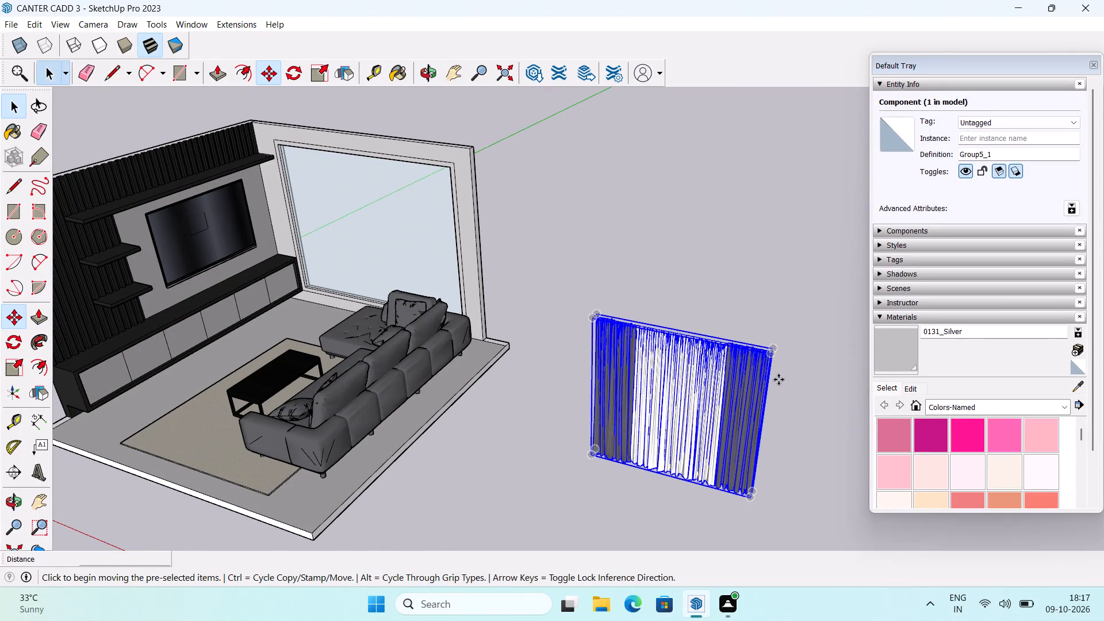
{"action": "scroll", "coordinate": [776, 307], "scroll_direction": "up", "scroll_amount": 7}
{"action": "middle_click_drag", "start_coordinate": [760, 344], "coordinate": [739, 484]}
{"action": "middle_click_drag", "start_coordinate": [715, 435], "coordinate": [725, 271]}
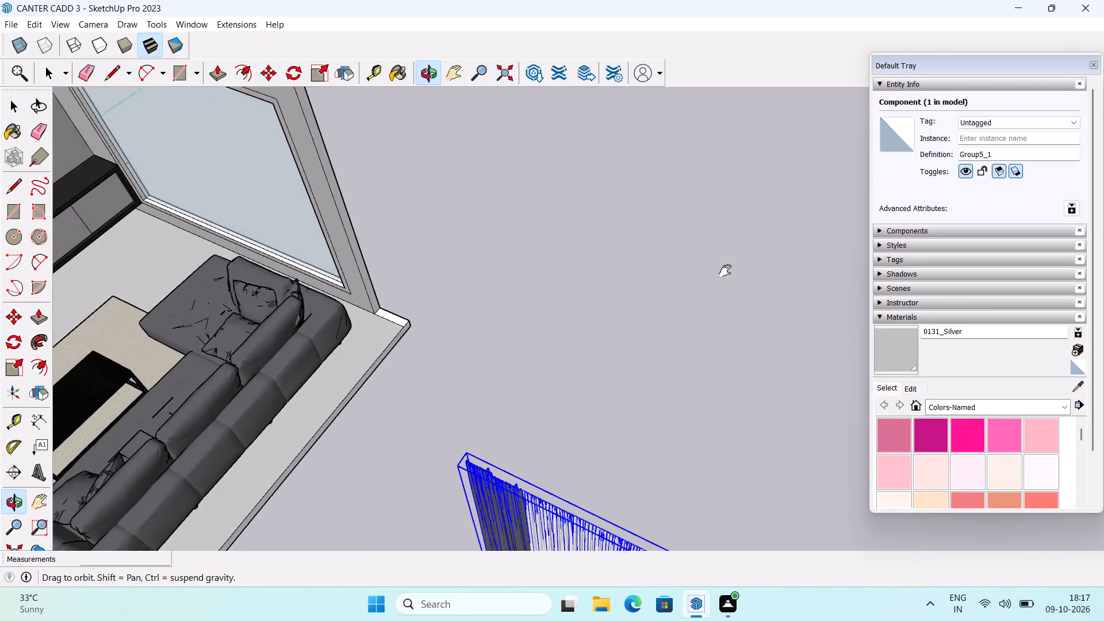
{"action": "middle_click_drag", "start_coordinate": [725, 271], "coordinate": [726, 206]}
{"action": "scroll", "coordinate": [707, 505], "scroll_direction": "up", "scroll_amount": 1}
{"action": "middle_click_drag", "start_coordinate": [707, 506], "coordinate": [698, 395], "text": "shift"}
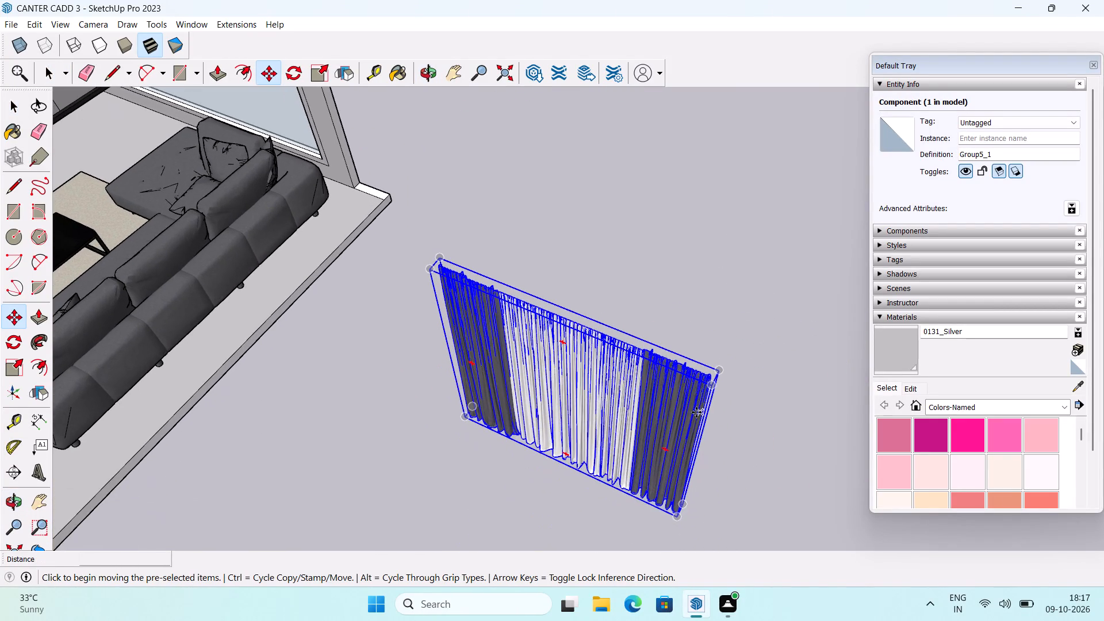
{"action": "scroll", "coordinate": [696, 407], "scroll_direction": "up", "scroll_amount": 10}
{"action": "left_click", "coordinate": [729, 356]}
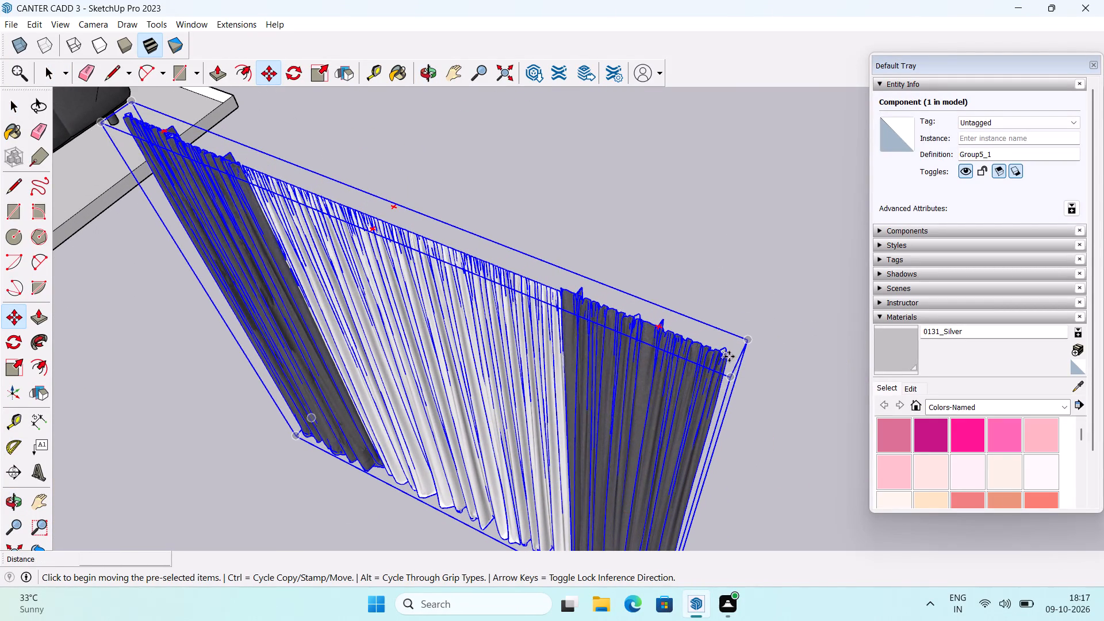
{"action": "scroll", "coordinate": [440, 231], "scroll_direction": "down", "scroll_amount": 8}
{"action": "middle_click_drag", "start_coordinate": [444, 219], "coordinate": [809, 409], "text": "shift"}
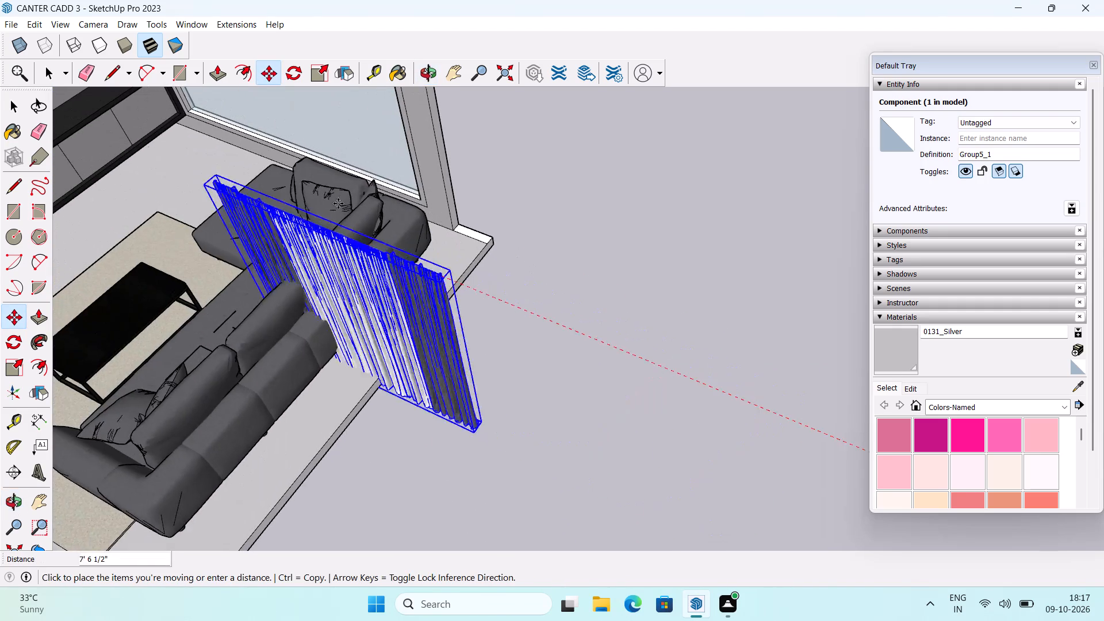
{"action": "scroll", "coordinate": [337, 196], "scroll_direction": "down", "scroll_amount": 3}
{"action": "middle_click_drag", "start_coordinate": [347, 161], "coordinate": [448, 299]}
{"action": "scroll", "coordinate": [467, 184], "scroll_direction": "up", "scroll_amount": 2}
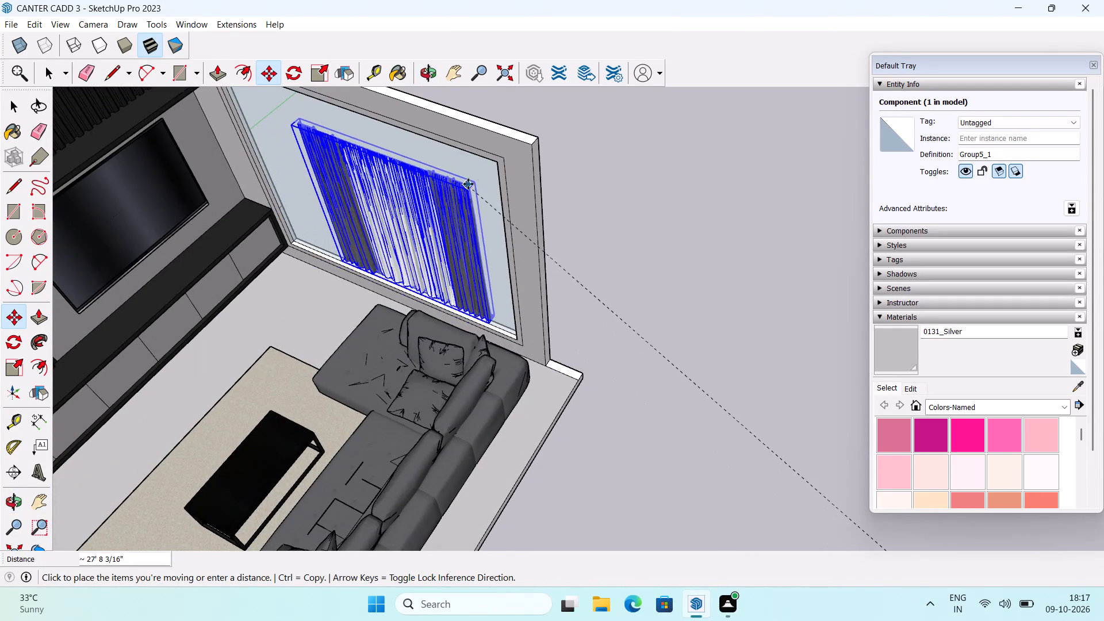
{"action": "scroll", "coordinate": [468, 184], "scroll_direction": "up", "scroll_amount": 4}
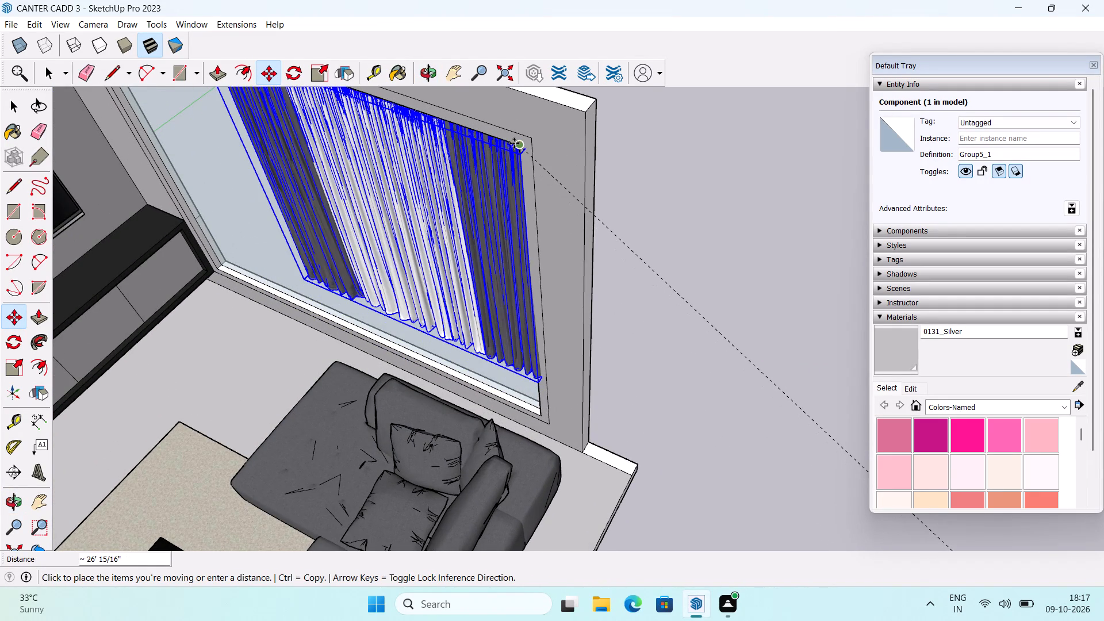
{"action": "left_click", "coordinate": [514, 143]}
Scale the curtain's width toward the TV wall so that it spans the full window opening.
{"action": "scroll", "coordinate": [404, 275], "scroll_direction": "down", "scroll_amount": 2}
{"action": "middle_click_drag", "start_coordinate": [401, 288], "coordinate": [622, 175]}
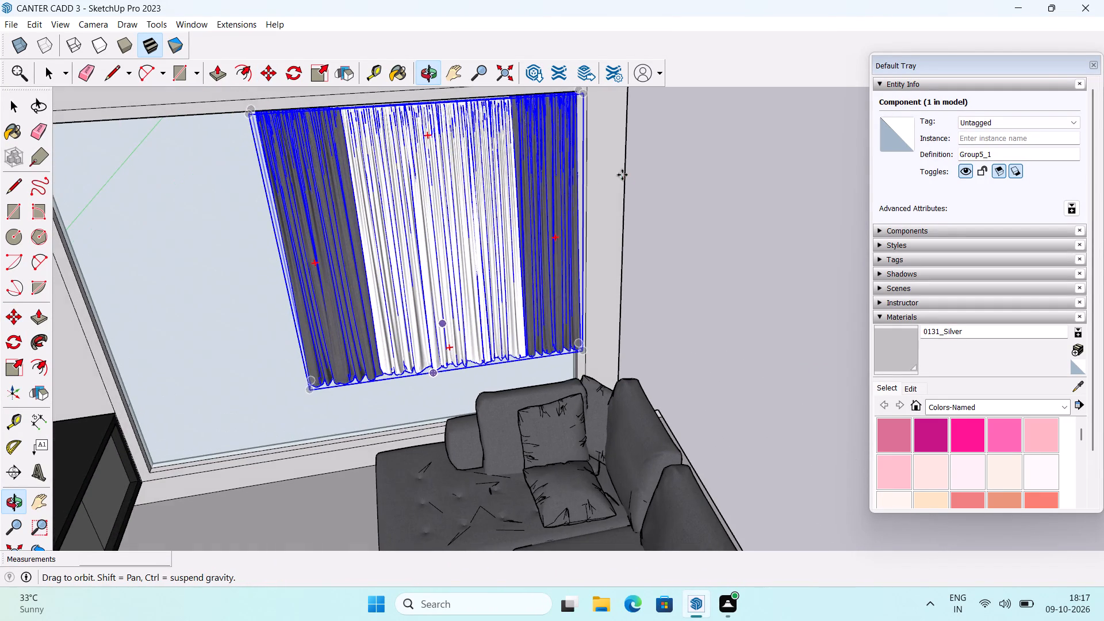
{"action": "middle_click_drag", "start_coordinate": [622, 175], "coordinate": [623, 175]}
{"action": "middle_click_drag", "start_coordinate": [212, 350], "coordinate": [370, 363]}
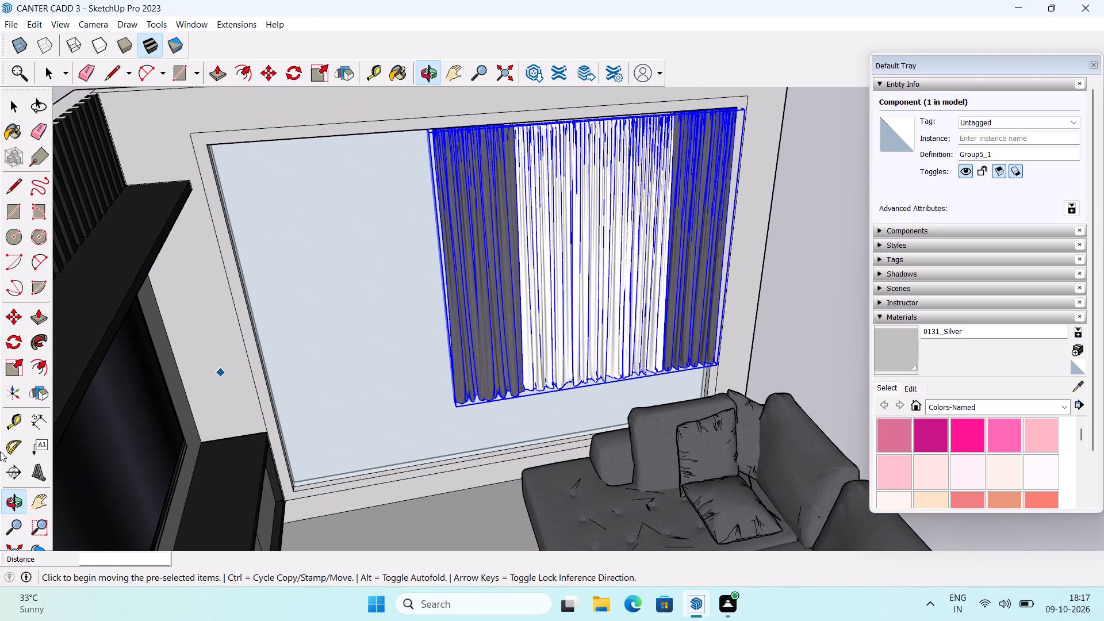
{"action": "left_click", "coordinate": [11, 360]}
{"action": "middle_click_drag", "start_coordinate": [300, 320], "coordinate": [405, 309]}
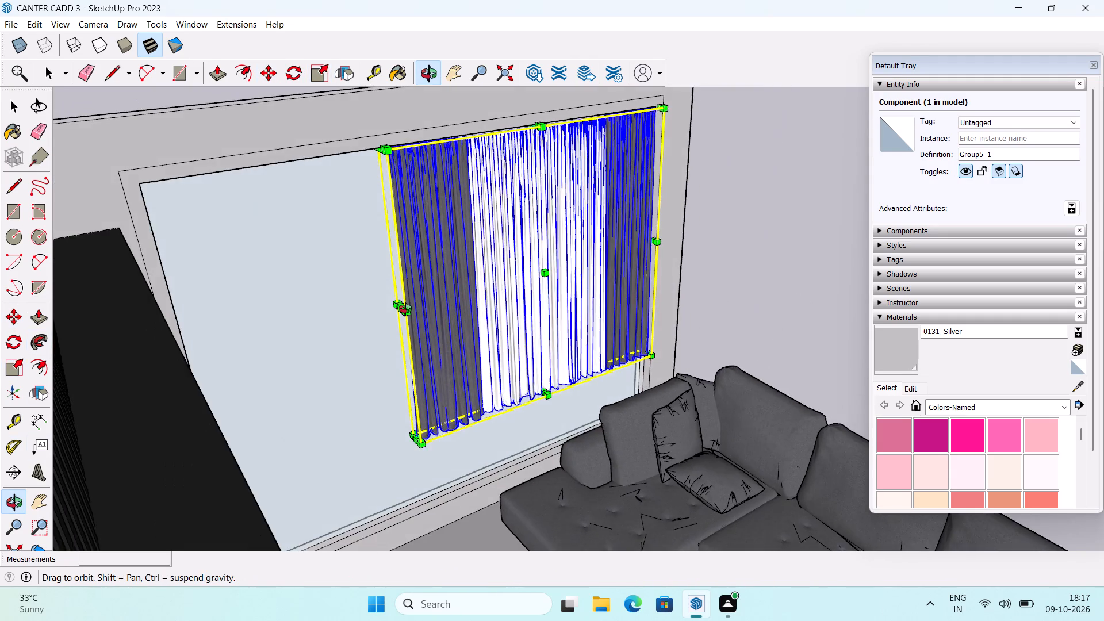
{"action": "middle_click_drag", "start_coordinate": [405, 309], "coordinate": [356, 329]}
{"action": "left_click_drag", "start_coordinate": [415, 290], "coordinate": [216, 355]}
Scale the curtain's height downward by about 1.27 to reach the window's bottom edge, then deselect it.
{"action": "middle_click_drag", "start_coordinate": [308, 407], "coordinate": [190, 297]}
{"action": "scroll", "coordinate": [349, 423], "scroll_direction": "down", "scroll_amount": 2}
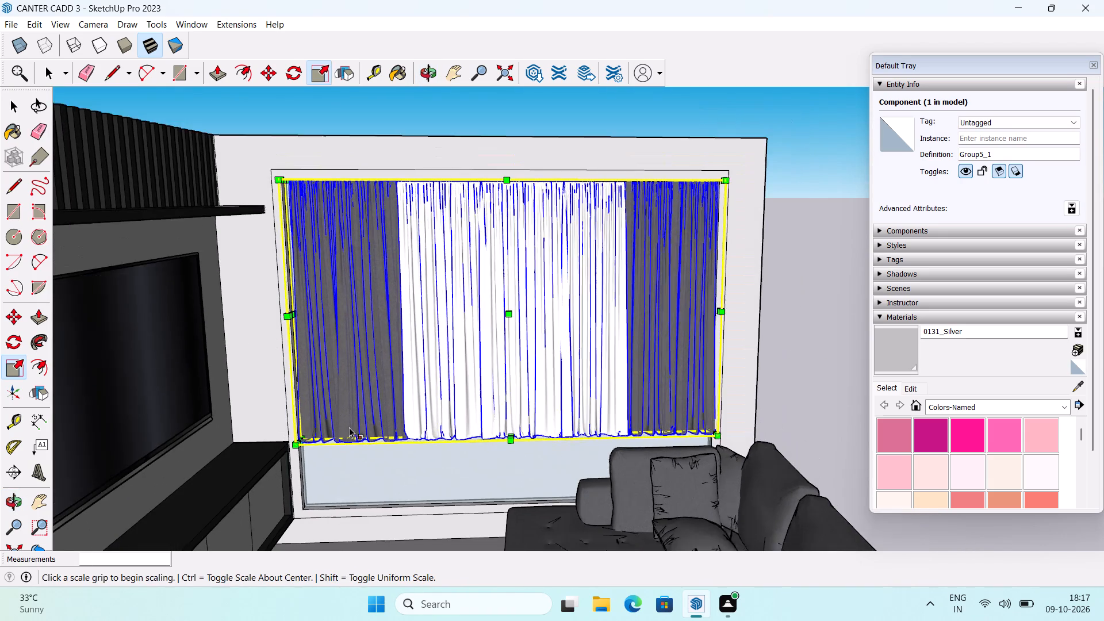
{"action": "middle_click_drag", "start_coordinate": [349, 430], "coordinate": [345, 365]}
{"action": "middle_click_drag", "start_coordinate": [358, 401], "coordinate": [395, 291]}
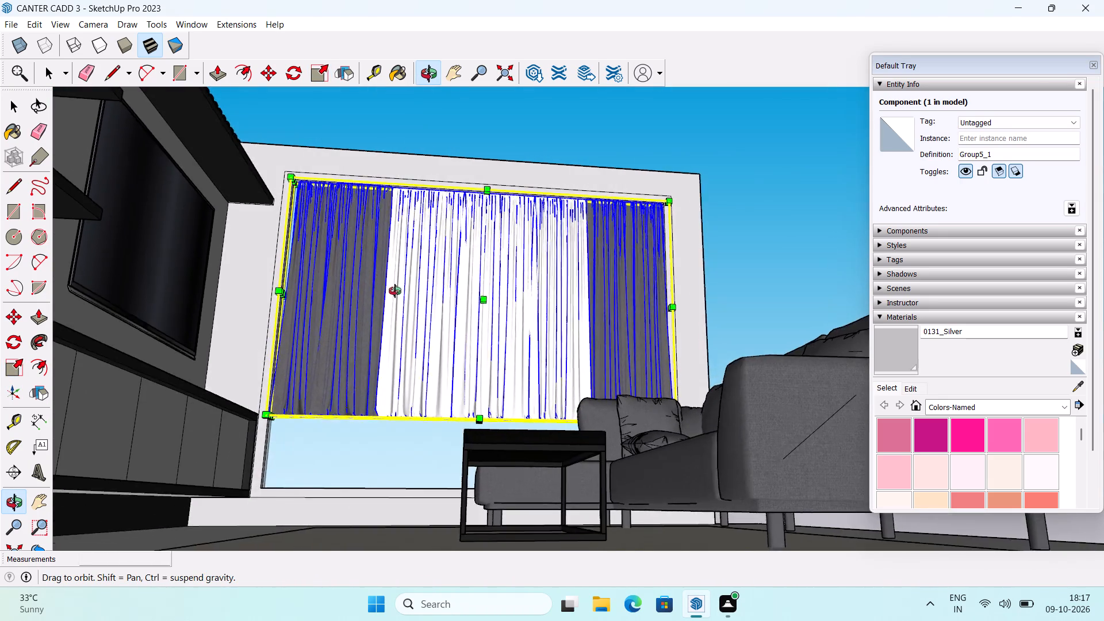
{"action": "middle_click_drag", "start_coordinate": [395, 291], "coordinate": [444, 350]}
{"action": "scroll", "coordinate": [432, 430], "scroll_direction": "up", "scroll_amount": 13}
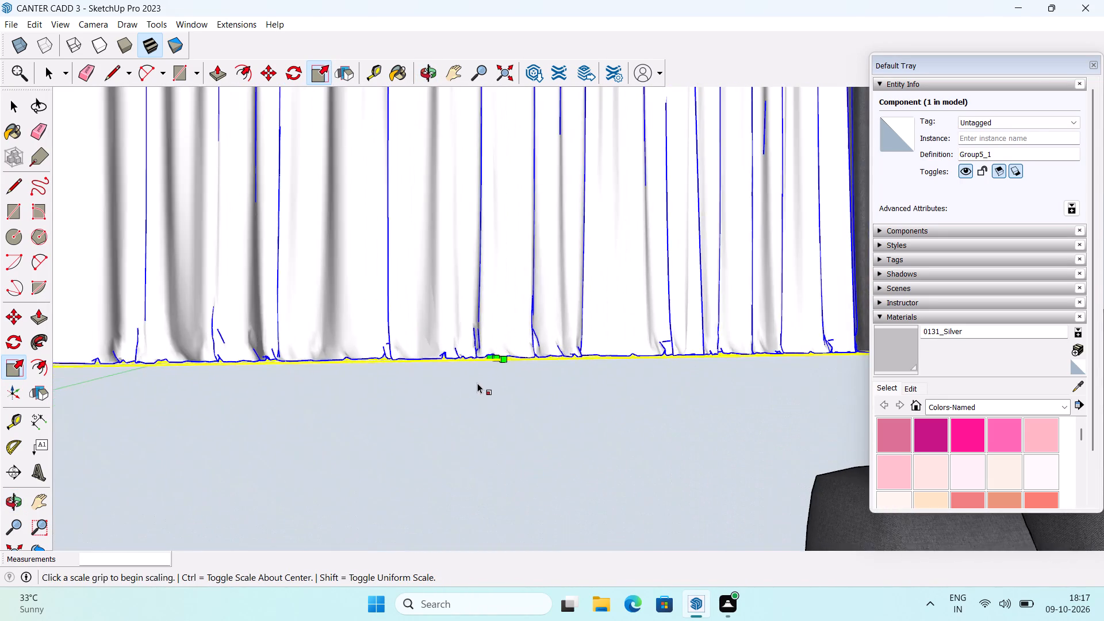
{"action": "middle_click_drag", "start_coordinate": [477, 383], "coordinate": [479, 347]}
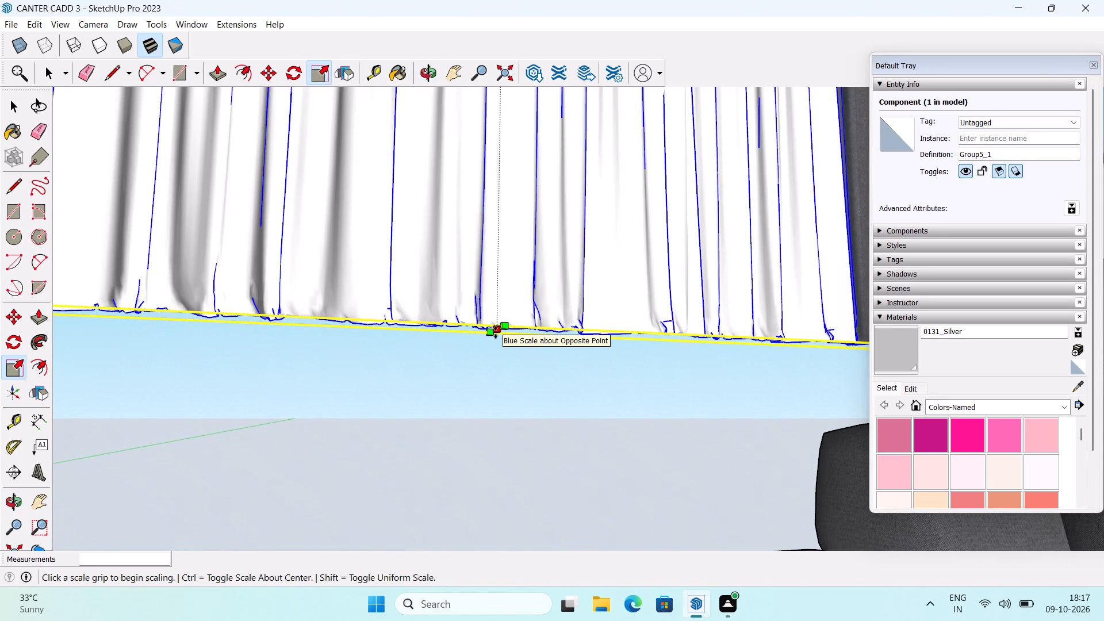
{"action": "left_click_drag", "start_coordinate": [496, 332], "coordinate": [520, 574]}
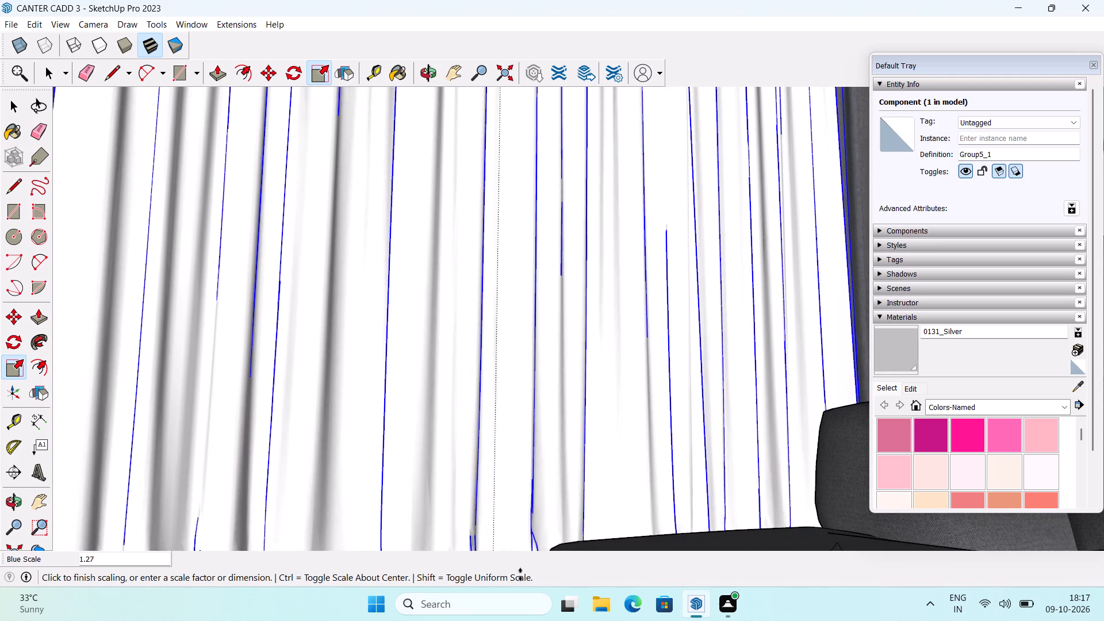
{"action": "left_click_drag", "start_coordinate": [520, 574], "coordinate": [520, 575]}
{"action": "scroll", "coordinate": [523, 400], "scroll_direction": "down", "scroll_amount": 13}
{"action": "middle_click_drag", "start_coordinate": [529, 367], "coordinate": [529, 370]}
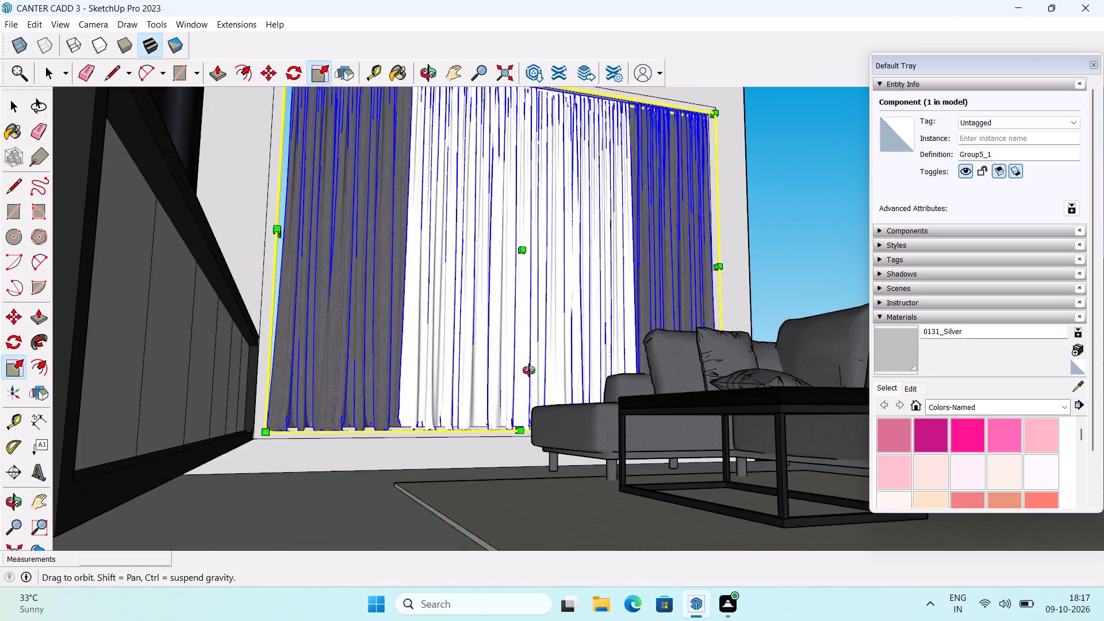
{"action": "middle_click_drag", "start_coordinate": [529, 370], "coordinate": [443, 455]}
{"action": "scroll", "coordinate": [507, 370], "scroll_direction": "down", "scroll_amount": 6}
{"action": "middle_click_drag", "start_coordinate": [535, 368], "coordinate": [467, 443]}
{"action": "middle_click_drag", "start_coordinate": [467, 440], "coordinate": [366, 457]}
{"action": "key", "text": "space"}
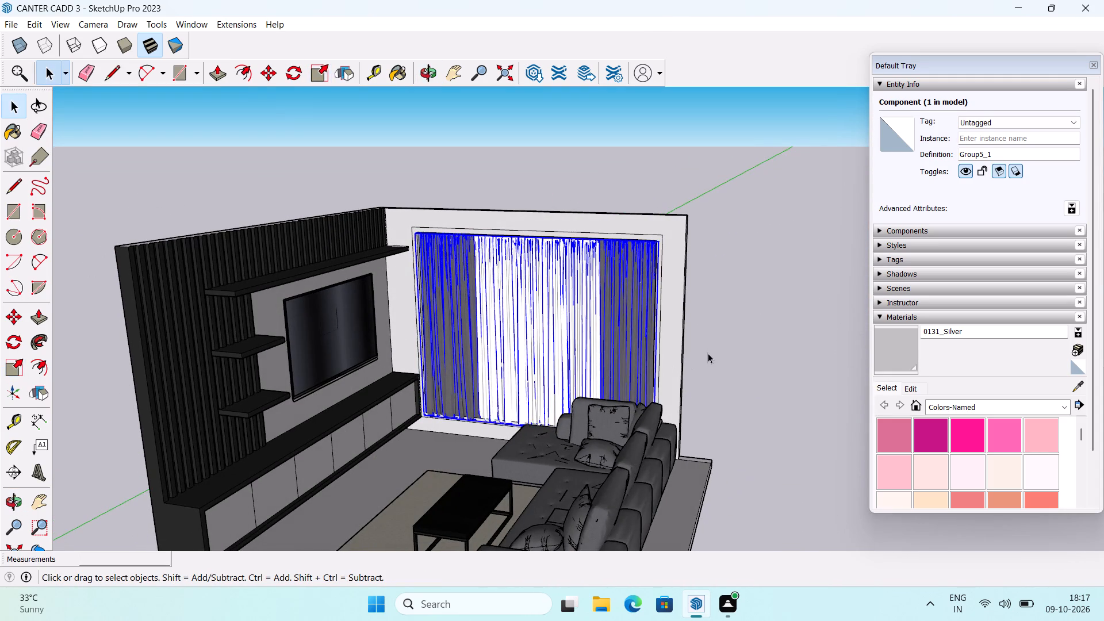
{"action": "left_click", "coordinate": [708, 353]}
Examine the curtain's fit in the window opening from both inside and outside the room.
{"action": "middle_click_drag", "start_coordinate": [601, 351], "coordinate": [593, 344]}
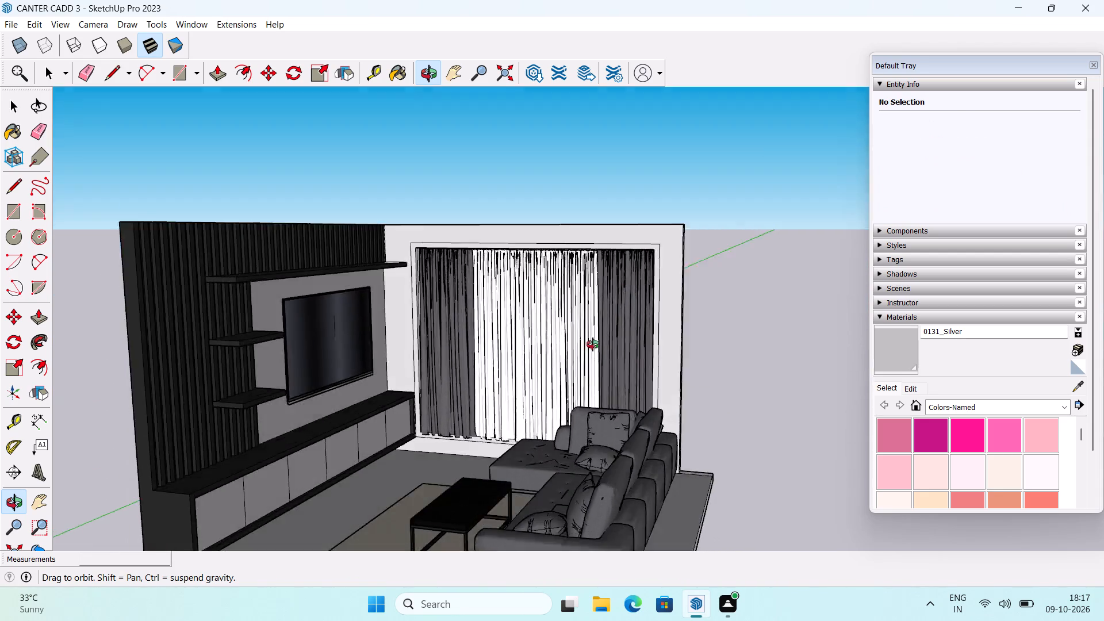
{"action": "middle_click_drag", "start_coordinate": [593, 344], "coordinate": [280, 427]}
{"action": "middle_click_drag", "start_coordinate": [622, 388], "coordinate": [388, 315]}
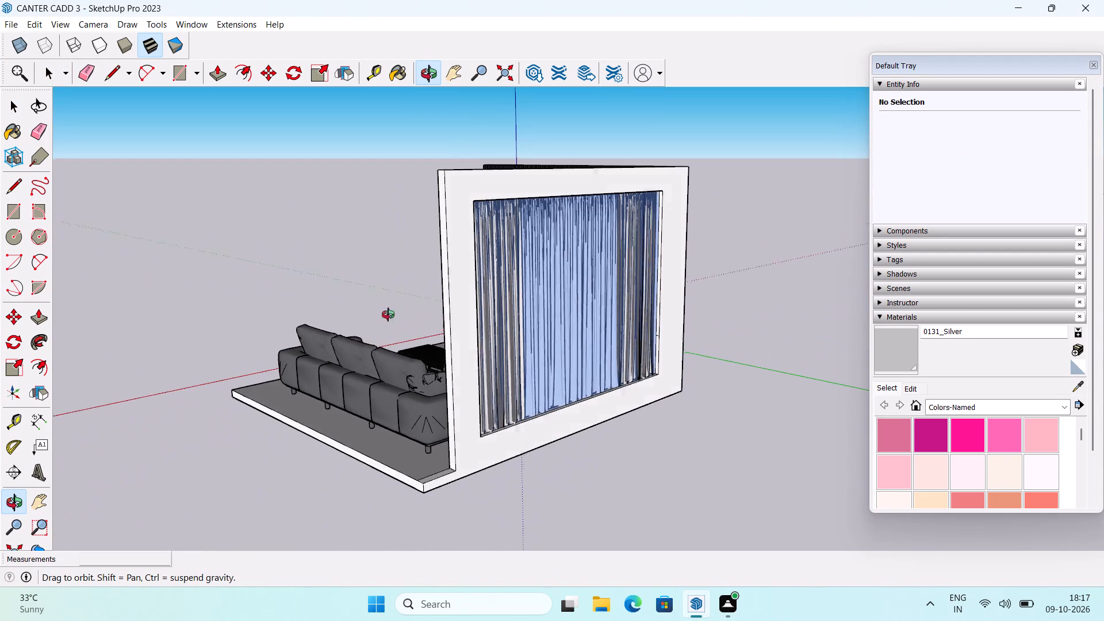
{"action": "middle_click_drag", "start_coordinate": [388, 315], "coordinate": [664, 341]}
{"action": "scroll", "coordinate": [664, 341], "scroll_direction": "down", "scroll_amount": 2}
{"action": "middle_click_drag", "start_coordinate": [635, 372], "coordinate": [746, 351]}
{"action": "scroll", "coordinate": [693, 327], "scroll_direction": "up", "scroll_amount": 3}
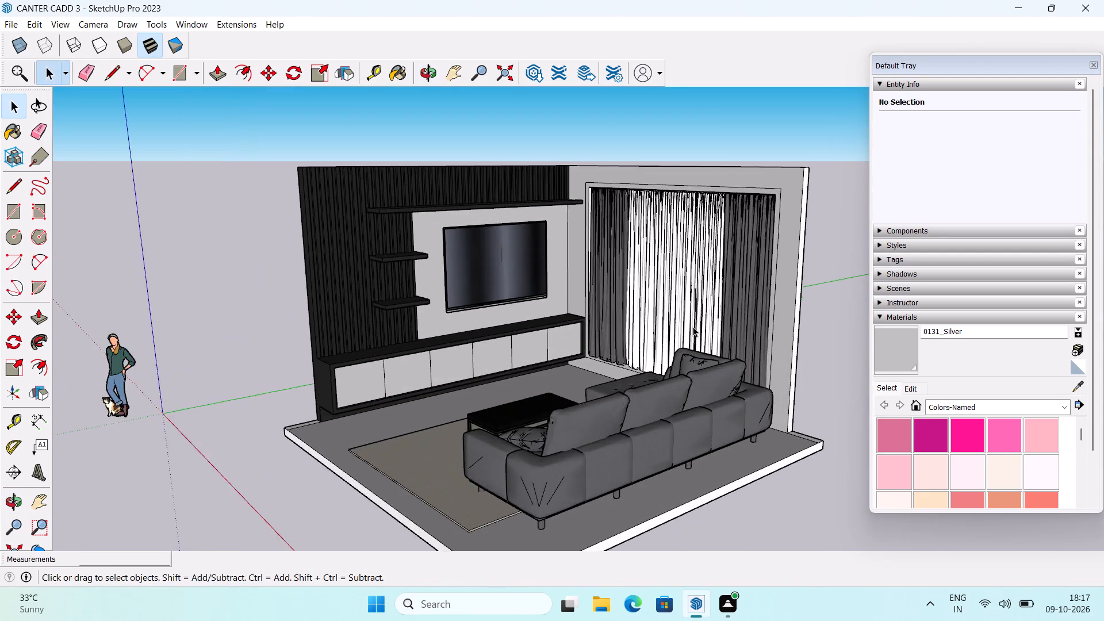
{"action": "scroll", "coordinate": [693, 327], "scroll_direction": "up", "scroll_amount": 2}
{"action": "middle_click_drag", "start_coordinate": [669, 339], "coordinate": [607, 384]}
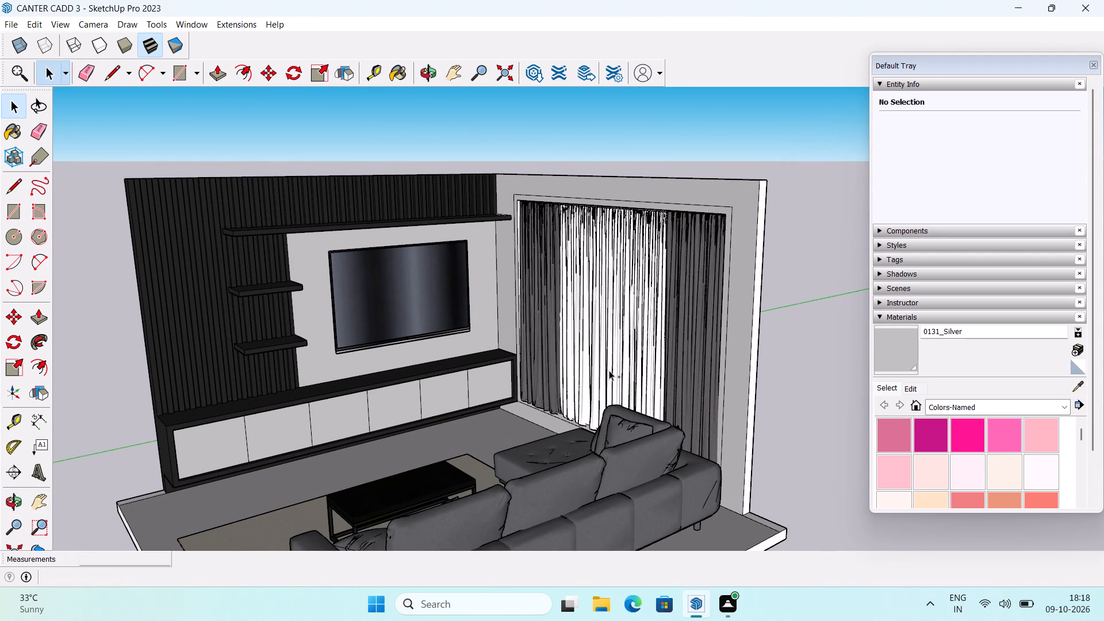
Save the living room model with the curtain fitted to the window.
{"action": "key", "text": "ctrl+s"}
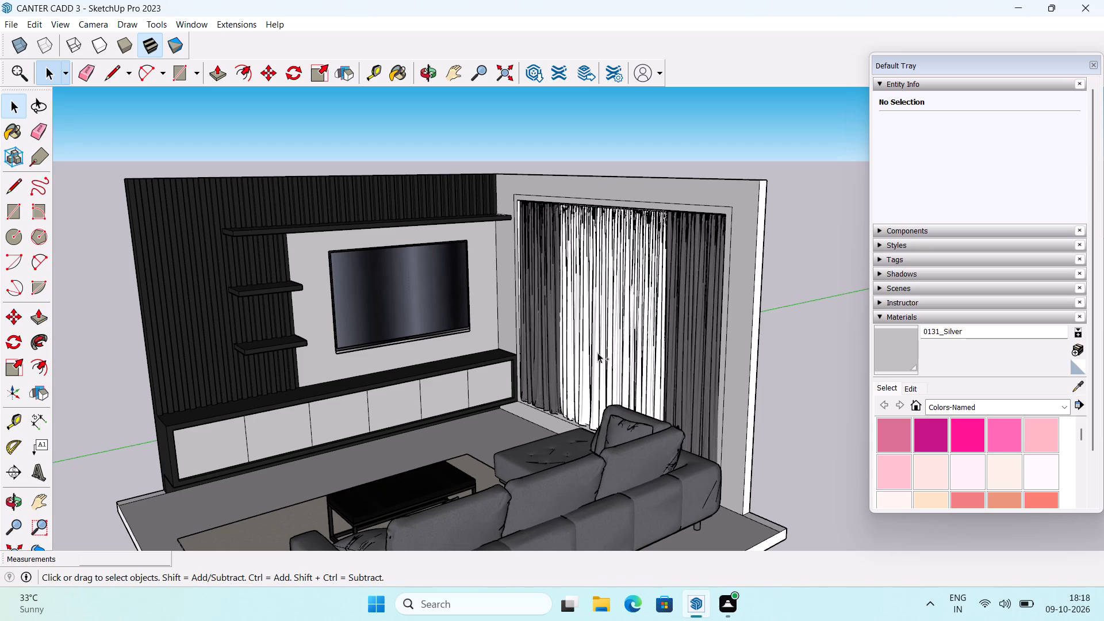
{"action": "key", "text": "ctrl+s"}
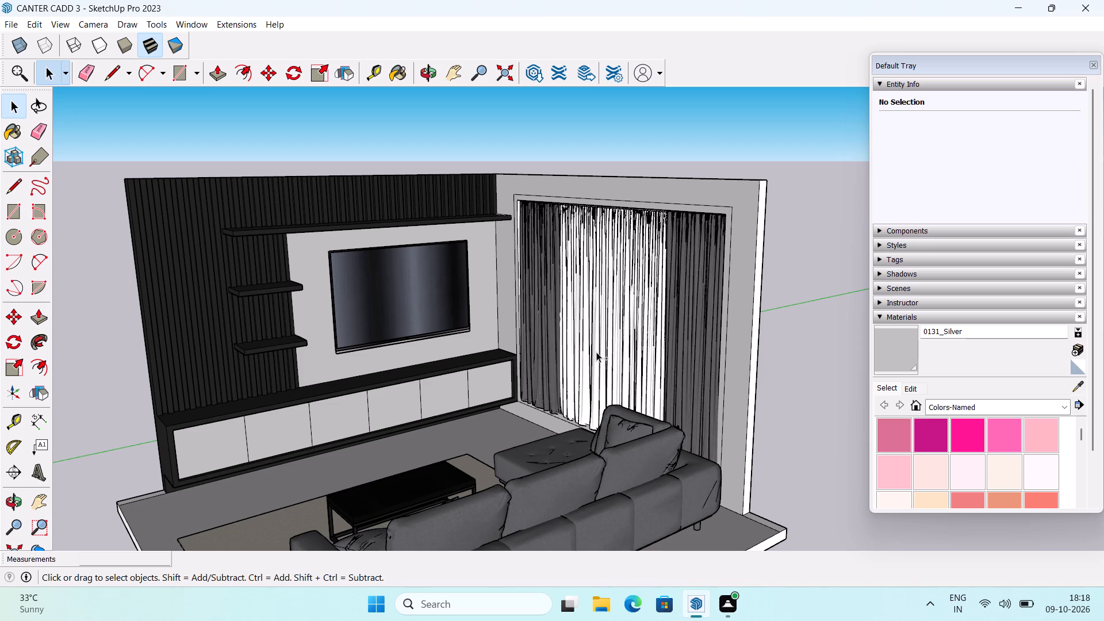
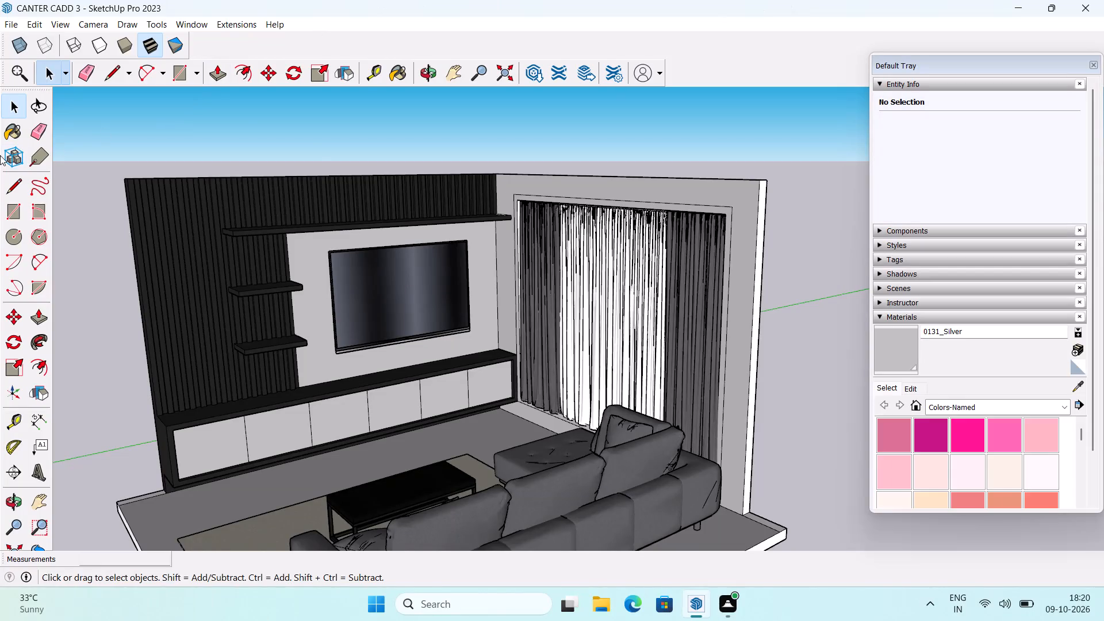
Examine the furnished living room from high and low angles, covering the TV wall, curtained window, L-shaped sofa and centre table.
{"action": "middle_click_drag", "start_coordinate": [453, 364], "coordinate": [553, 386]}
{"action": "middle_click_drag", "start_coordinate": [507, 371], "coordinate": [477, 339]}
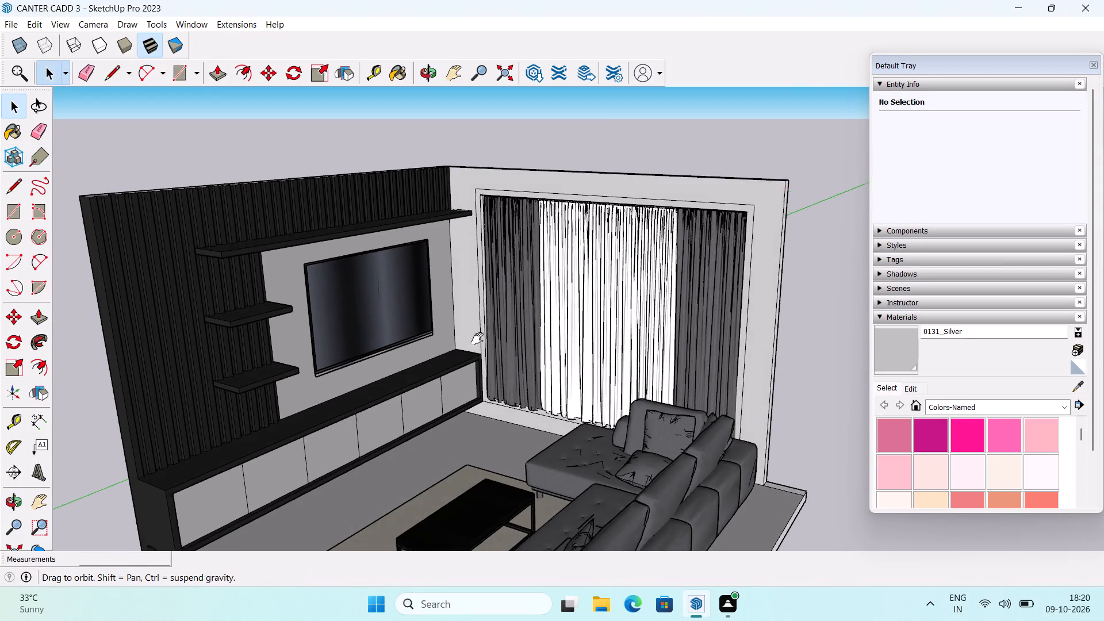
{"action": "middle_click_drag", "start_coordinate": [477, 339], "coordinate": [413, 282]}
{"action": "scroll", "coordinate": [447, 267], "scroll_direction": "down", "scroll_amount": 3}
{"action": "middle_click_drag", "start_coordinate": [387, 262], "coordinate": [387, 299]}
{"action": "middle_click_drag", "start_coordinate": [382, 332], "coordinate": [457, 371]}
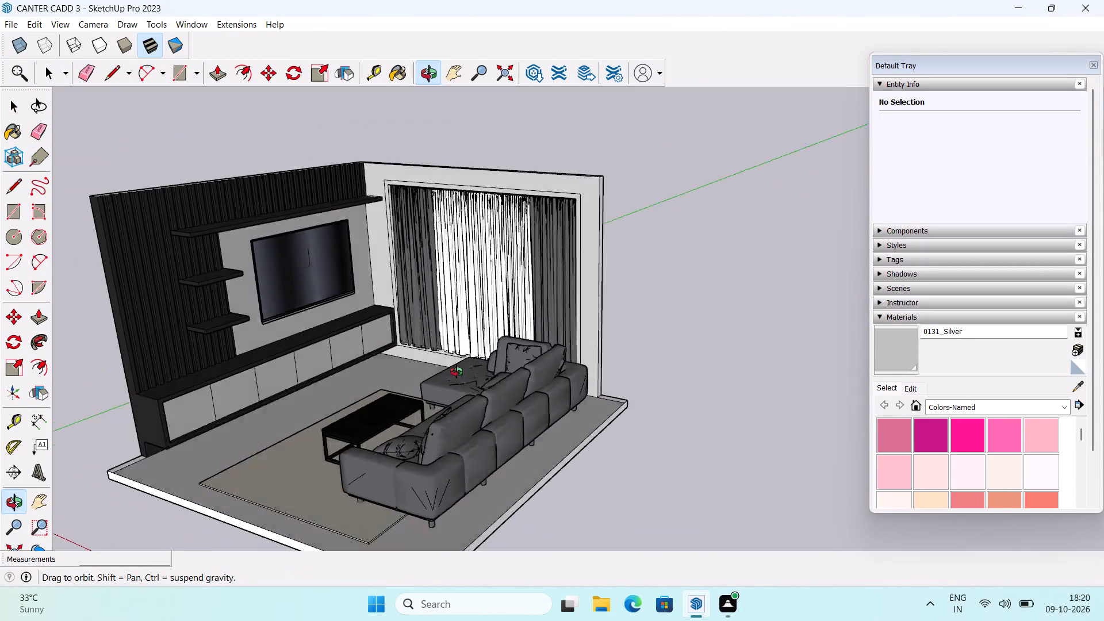
{"action": "middle_click_drag", "start_coordinate": [457, 371], "coordinate": [447, 417]}
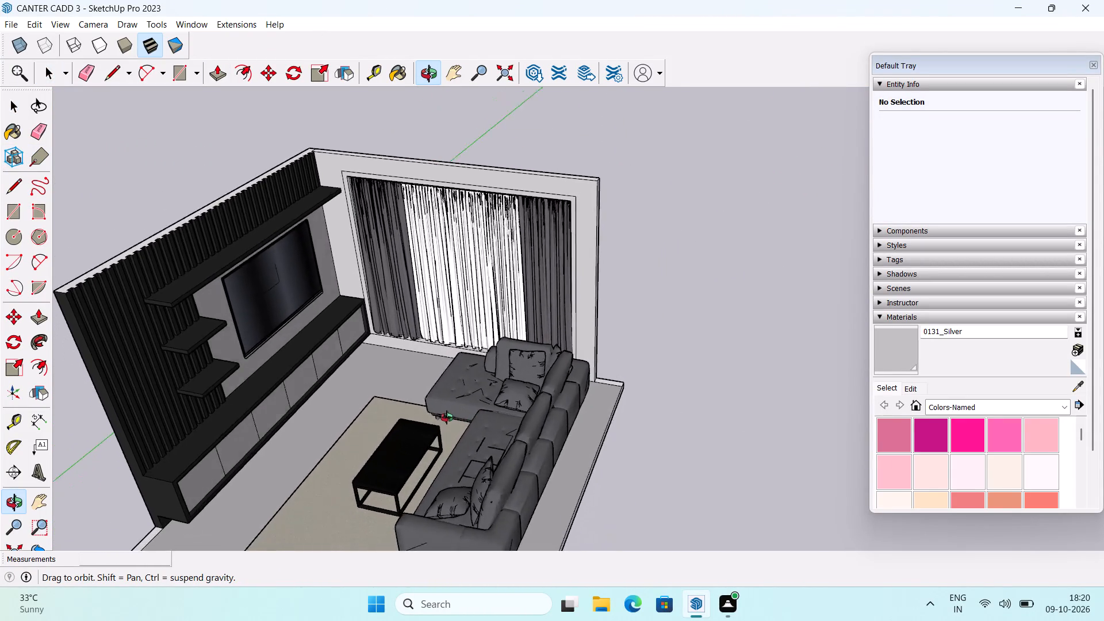
{"action": "middle_click_drag", "start_coordinate": [447, 417], "coordinate": [383, 349]}
{"action": "scroll", "coordinate": [414, 237], "scroll_direction": "up", "scroll_amount": 3}
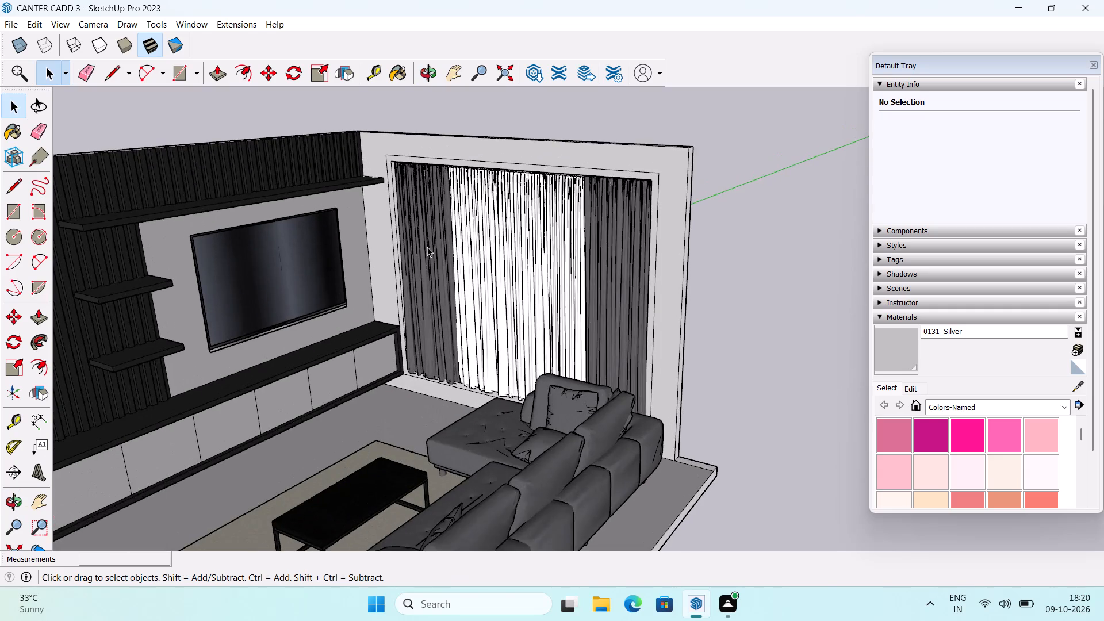
{"action": "middle_click_drag", "start_coordinate": [427, 247], "coordinate": [404, 296]}
{"action": "scroll", "coordinate": [404, 289], "scroll_direction": "down", "scroll_amount": 2}
{"action": "middle_click_drag", "start_coordinate": [386, 308], "coordinate": [448, 311]}
{"action": "middle_click_drag", "start_coordinate": [445, 312], "coordinate": [455, 322]}
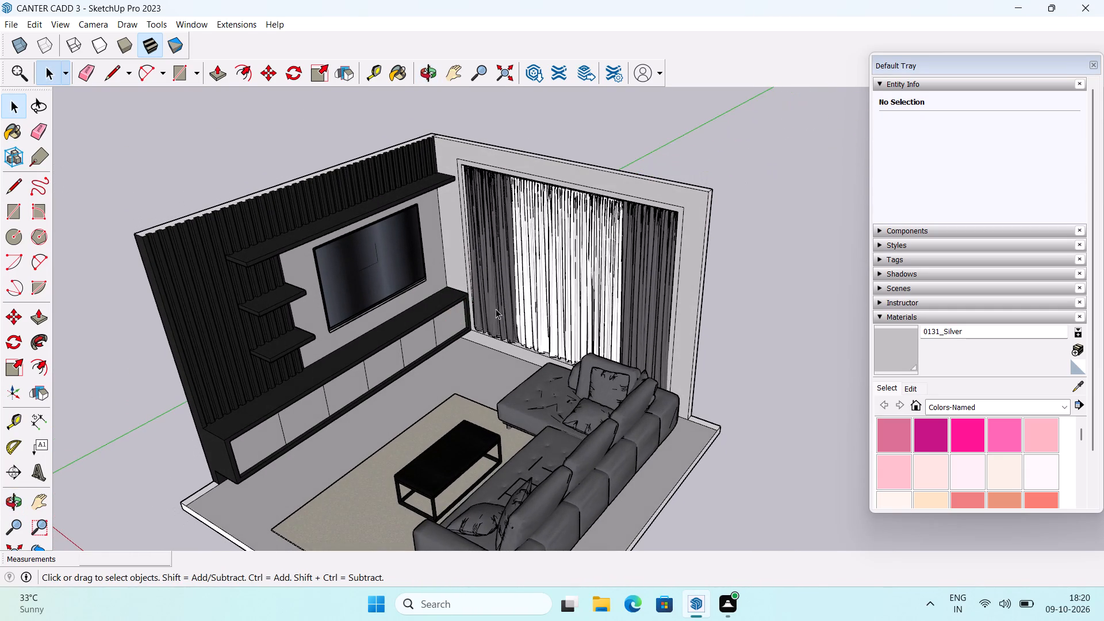
{"action": "scroll", "coordinate": [494, 310], "scroll_direction": "up", "scroll_amount": 1}
{"action": "middle_click_drag", "start_coordinate": [481, 340], "coordinate": [531, 134]}
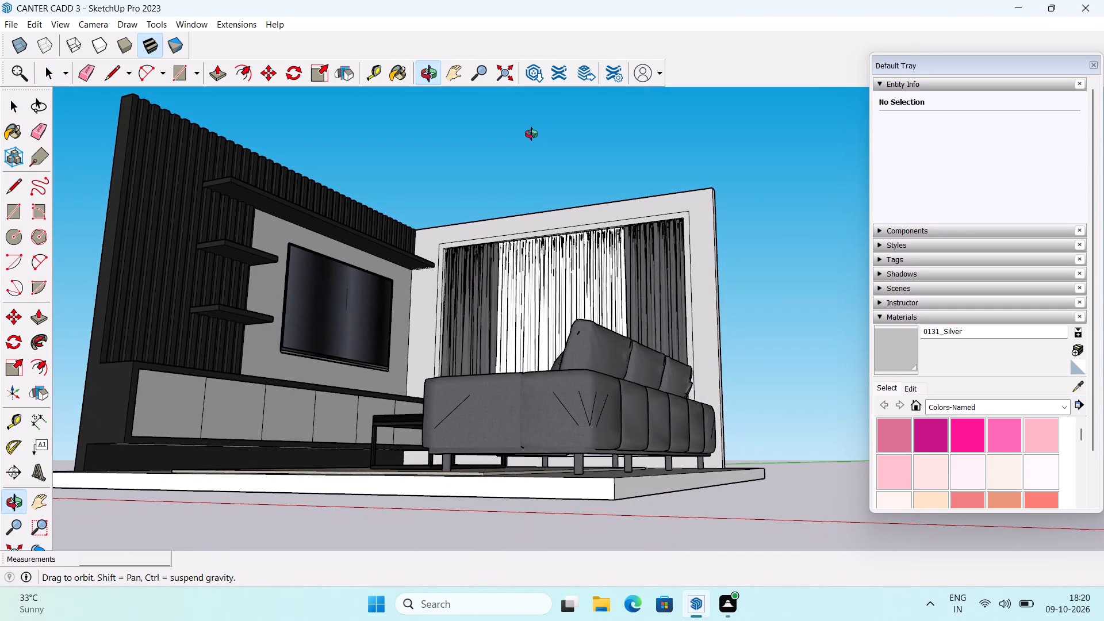
{"action": "middle_click_drag", "start_coordinate": [531, 134], "coordinate": [438, 325]}
{"action": "scroll", "coordinate": [438, 314], "scroll_direction": "down", "scroll_amount": 2}
{"action": "scroll", "coordinate": [444, 297], "scroll_direction": "up", "scroll_amount": 3}
{"action": "middle_click_drag", "start_coordinate": [441, 301], "coordinate": [491, 301]}
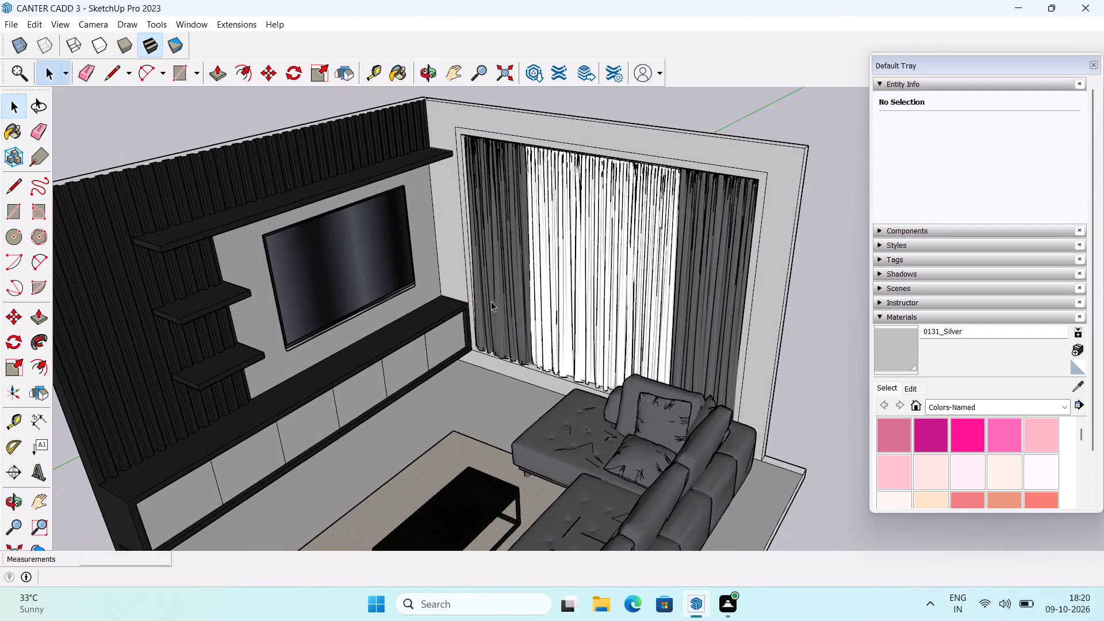
{"action": "middle_click_drag", "start_coordinate": [491, 301], "coordinate": [432, 274]}
{"action": "middle_click_drag", "start_coordinate": [466, 280], "coordinate": [442, 278]}
{"action": "scroll", "coordinate": [446, 278], "scroll_direction": "down", "scroll_amount": 2}
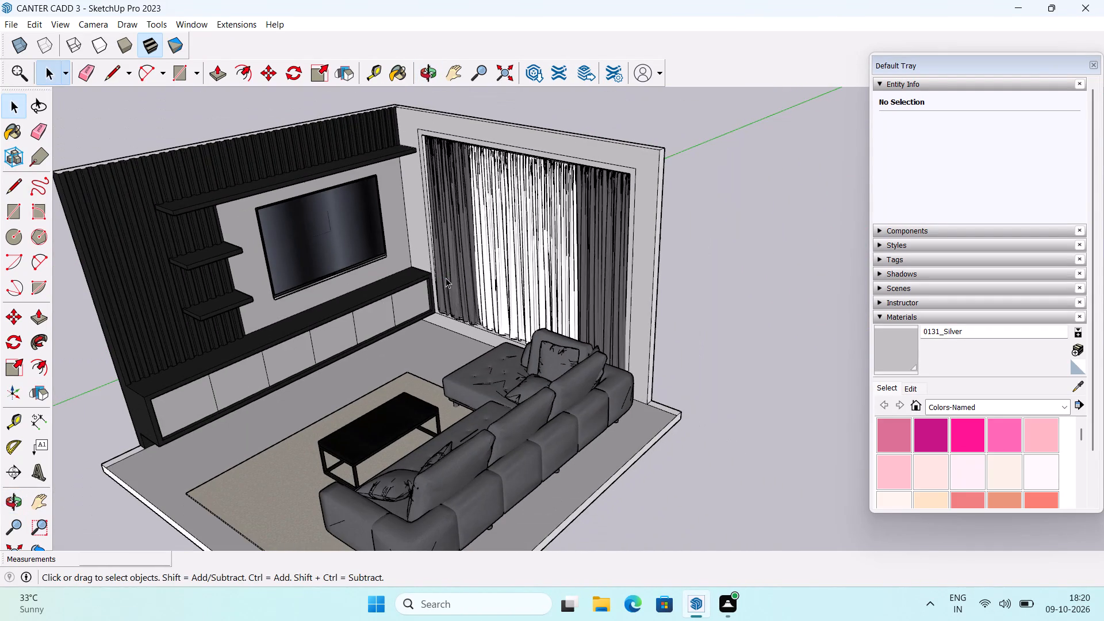
{"action": "middle_click_drag", "start_coordinate": [446, 283], "coordinate": [471, 292]}
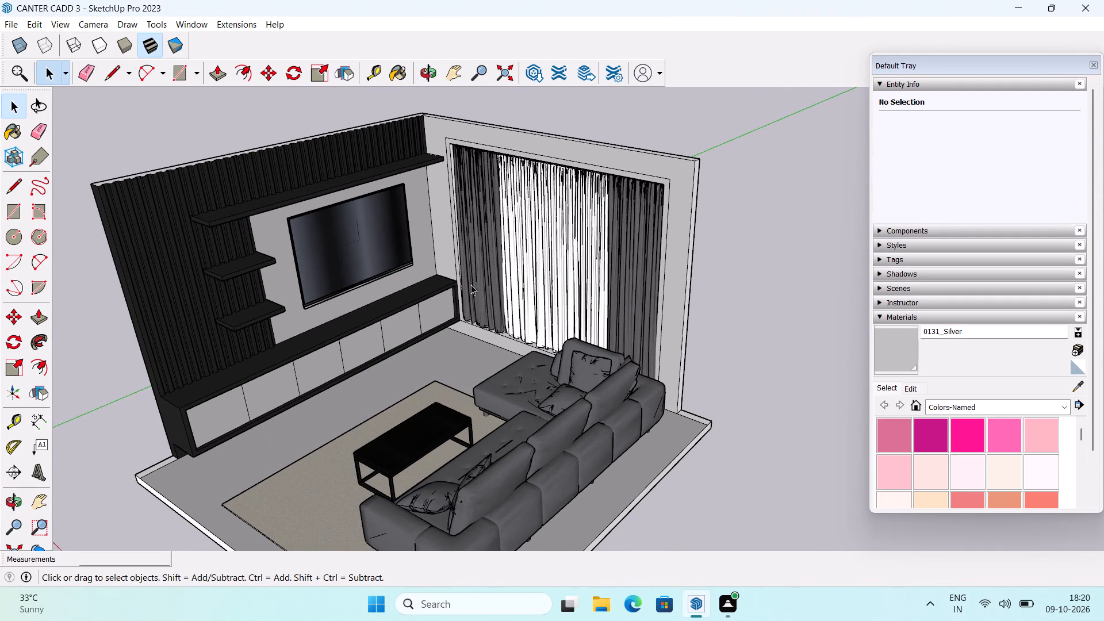
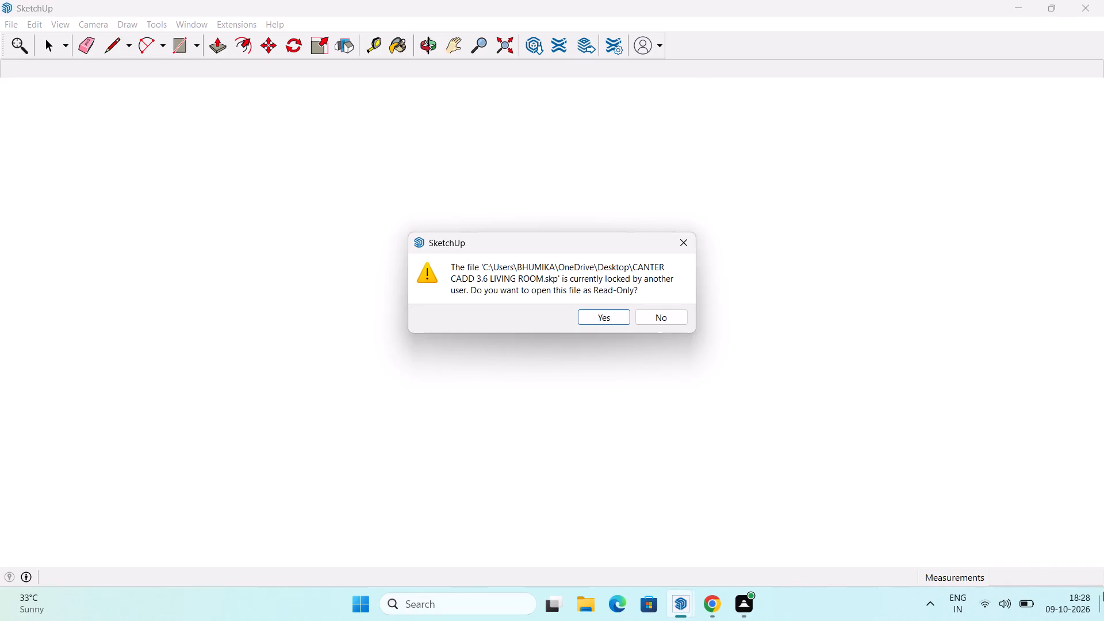
Open the locked CANTER CADD 3.6 LIVING ROOM file as Read-Only.
{"action": "left_click", "coordinate": [612, 315]}
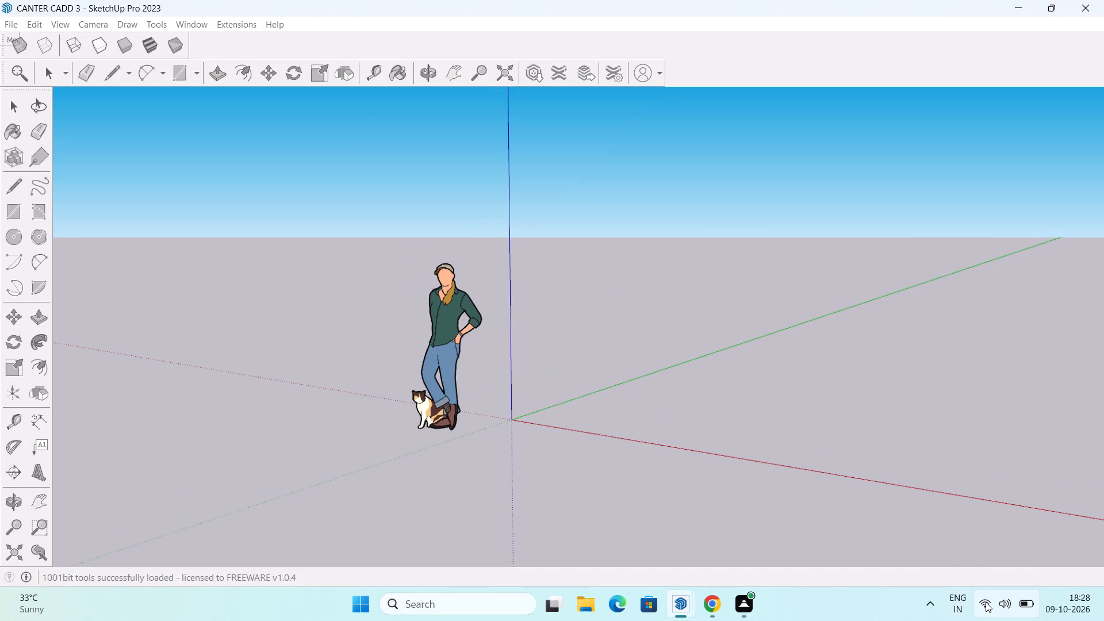
Start importing a downloaded component into the living room model, browsing to the Downloads folder.
{"action": "scroll", "coordinate": [773, 359], "scroll_direction": "down", "scroll_amount": 1}
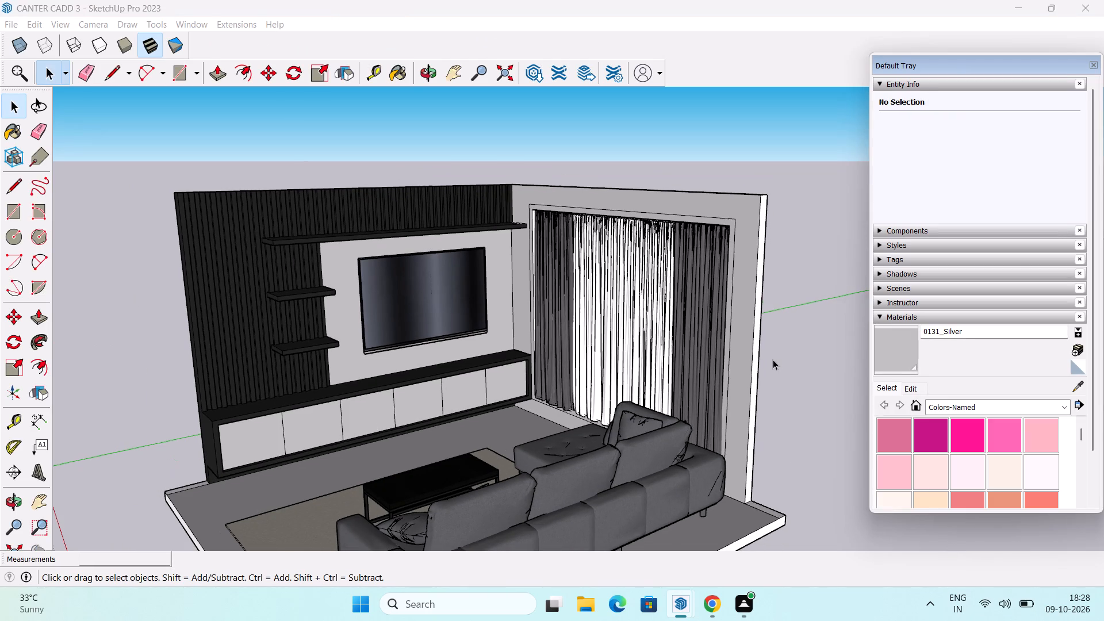
{"action": "middle_click_drag", "start_coordinate": [770, 373], "coordinate": [686, 330], "text": "shift"}
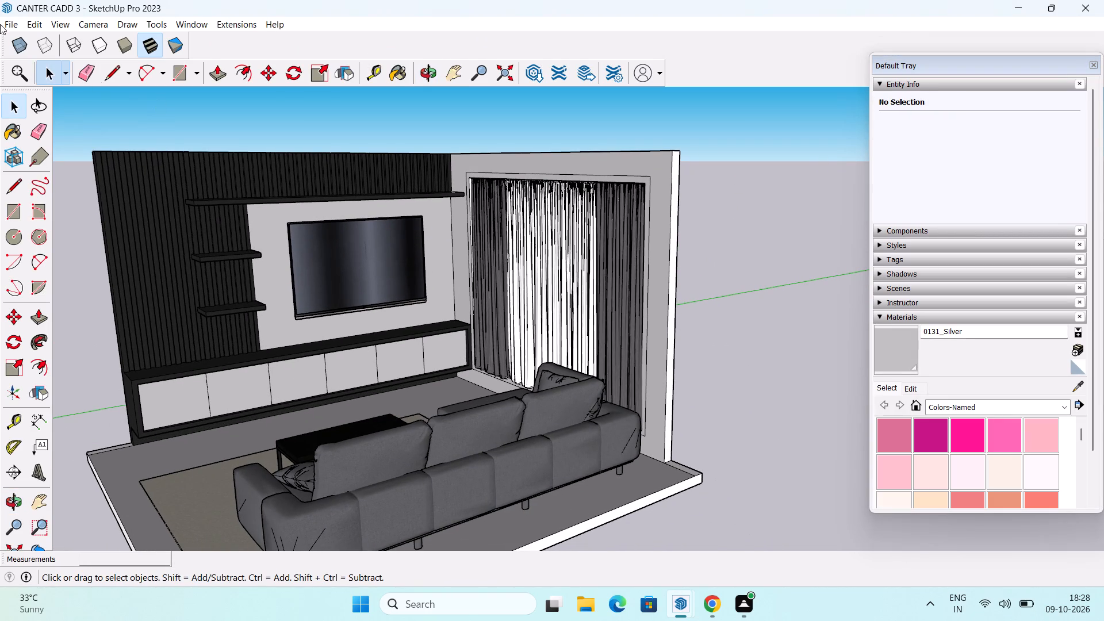
{"action": "left_click", "coordinate": [10, 23]}
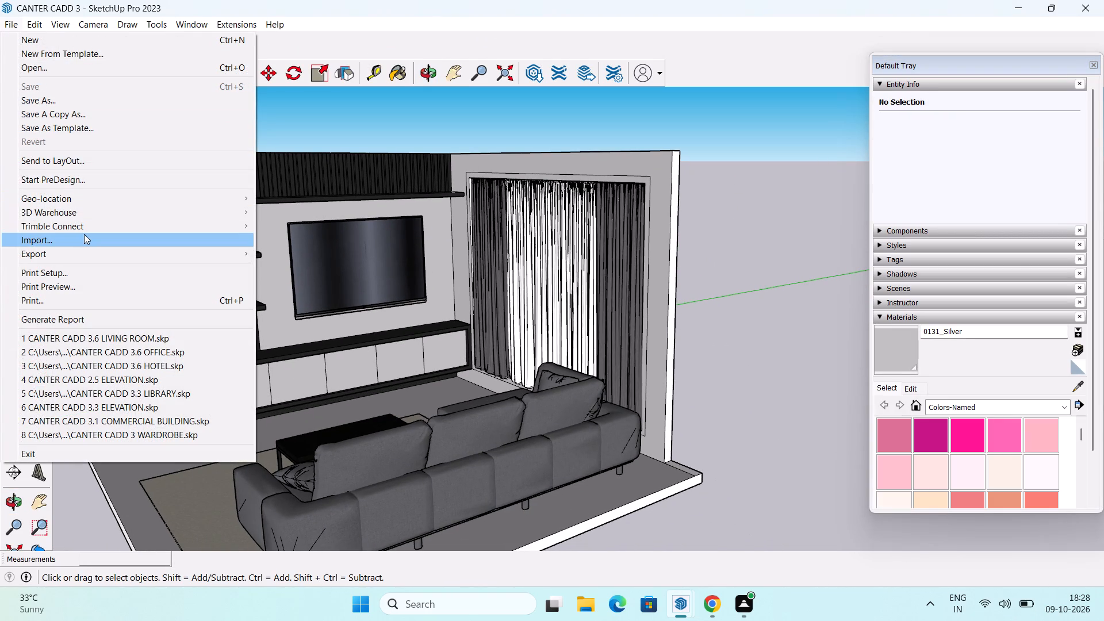
{"action": "left_click", "coordinate": [84, 234]}
{"action": "middle_click_drag", "start_coordinate": [137, 269], "coordinate": [290, 335]}
{"action": "left_click", "coordinate": [74, 230]}
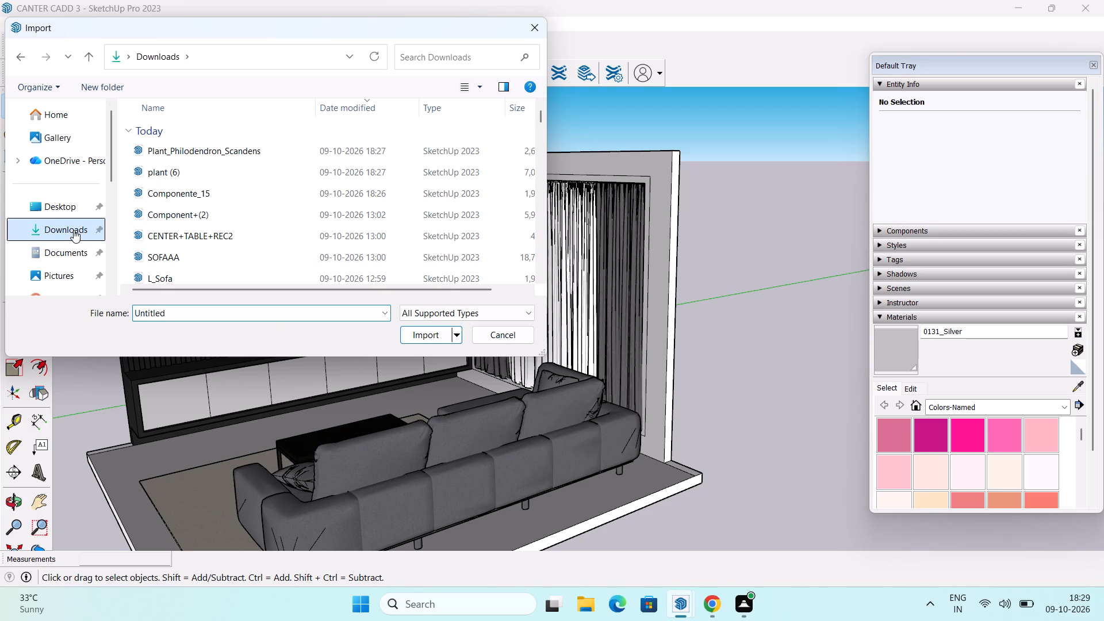
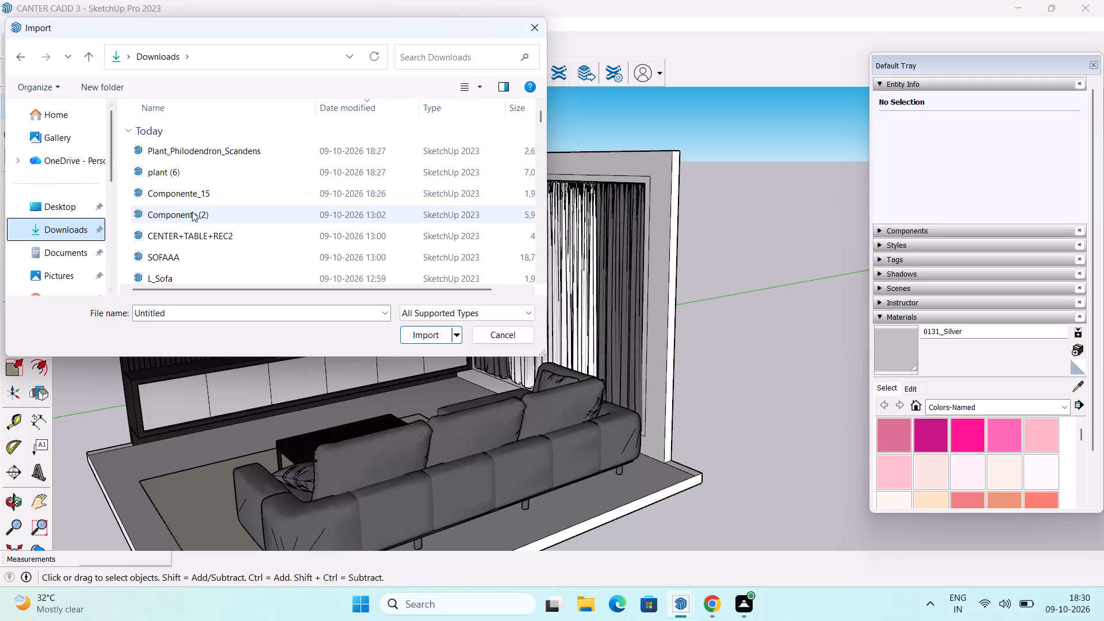
Import Componente_15 from Downloads and place the potted plant on the lowest floating shelf beside the TV.
{"action": "left_click", "coordinate": [240, 196]}
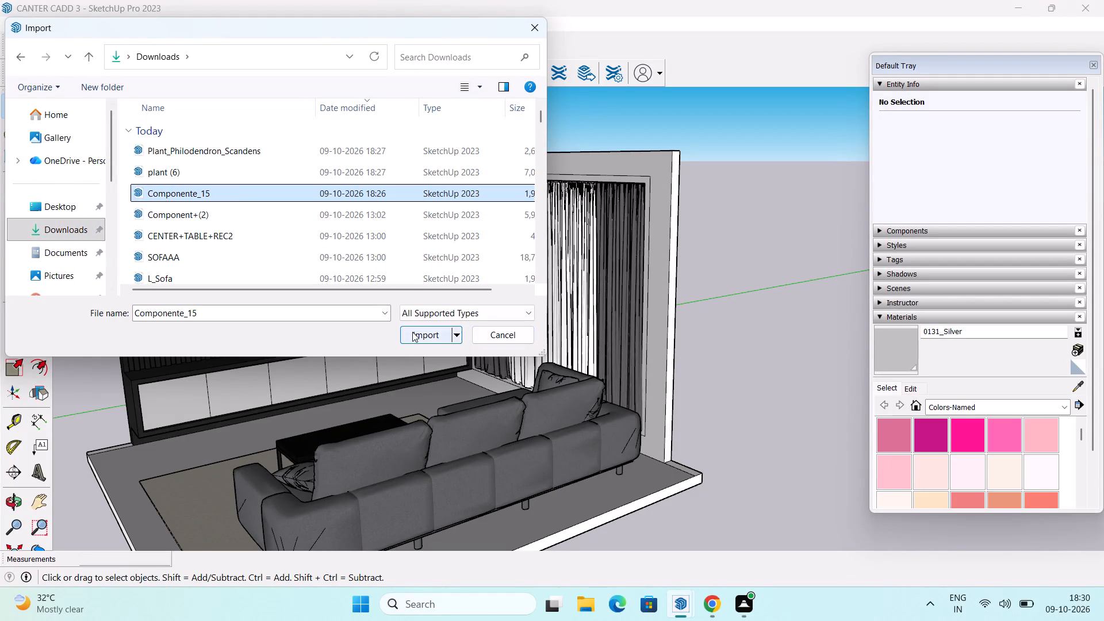
{"action": "left_click", "coordinate": [412, 332]}
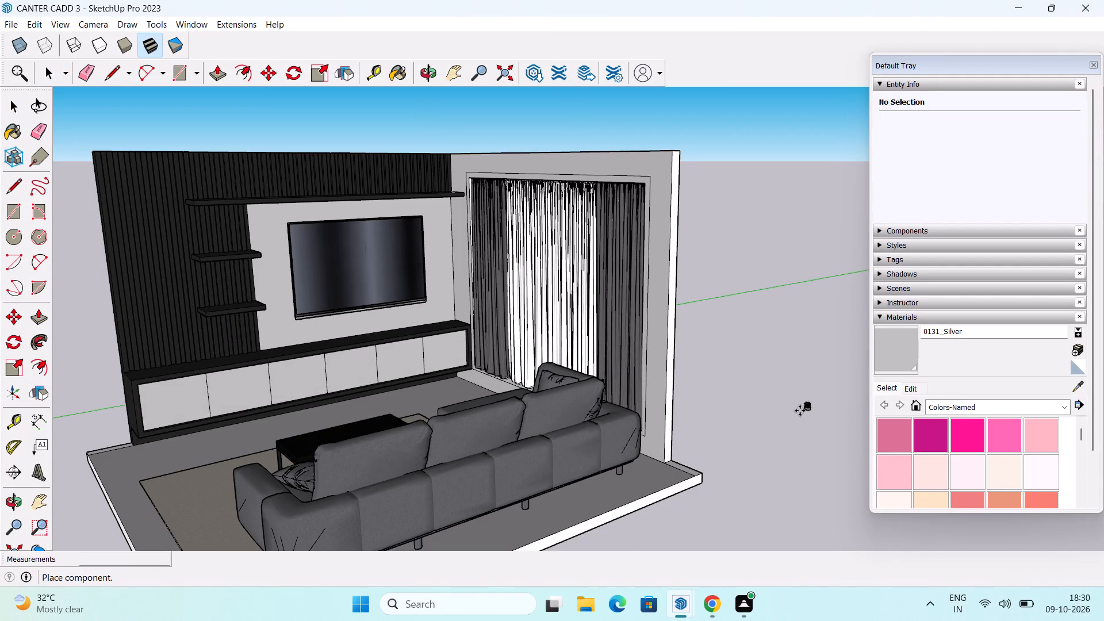
{"action": "scroll", "coordinate": [211, 361], "scroll_direction": "up", "scroll_amount": 7}
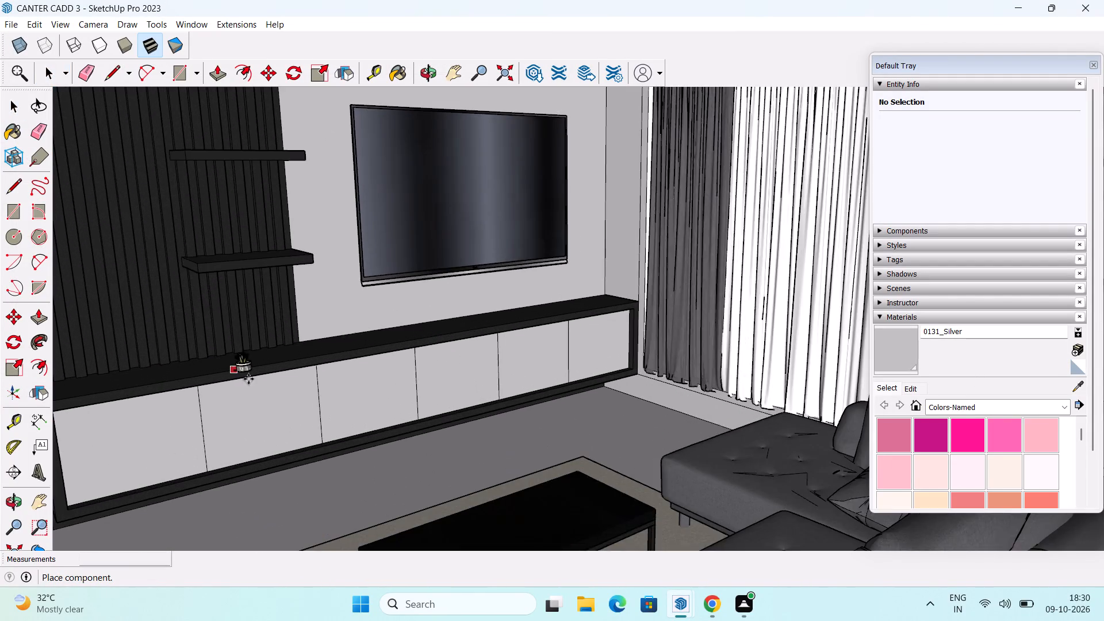
{"action": "scroll", "coordinate": [248, 379], "scroll_direction": "up", "scroll_amount": 2}
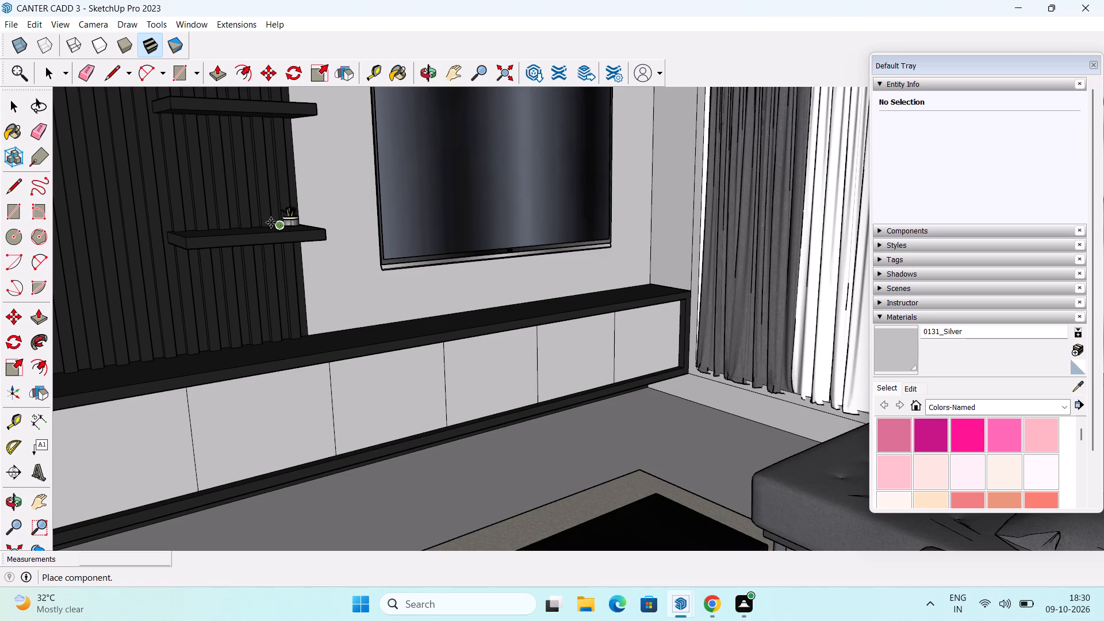
{"action": "left_click", "coordinate": [270, 223]}
Scale up the potted plant on the lowest shelf in all directions, about 2.66 along green and 2.15 along blue.
{"action": "middle_click_drag", "start_coordinate": [278, 239], "coordinate": [325, 257]}
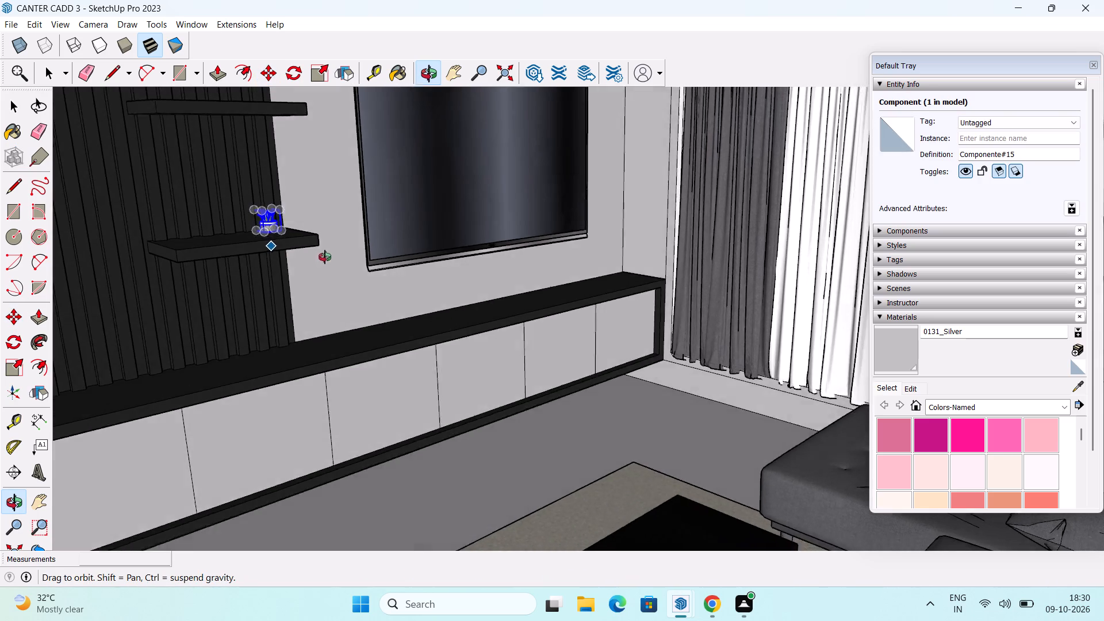
{"action": "middle_click_drag", "start_coordinate": [325, 257], "coordinate": [430, 289]}
{"action": "middle_click_drag", "start_coordinate": [374, 301], "coordinate": [378, 301], "text": "shift"}
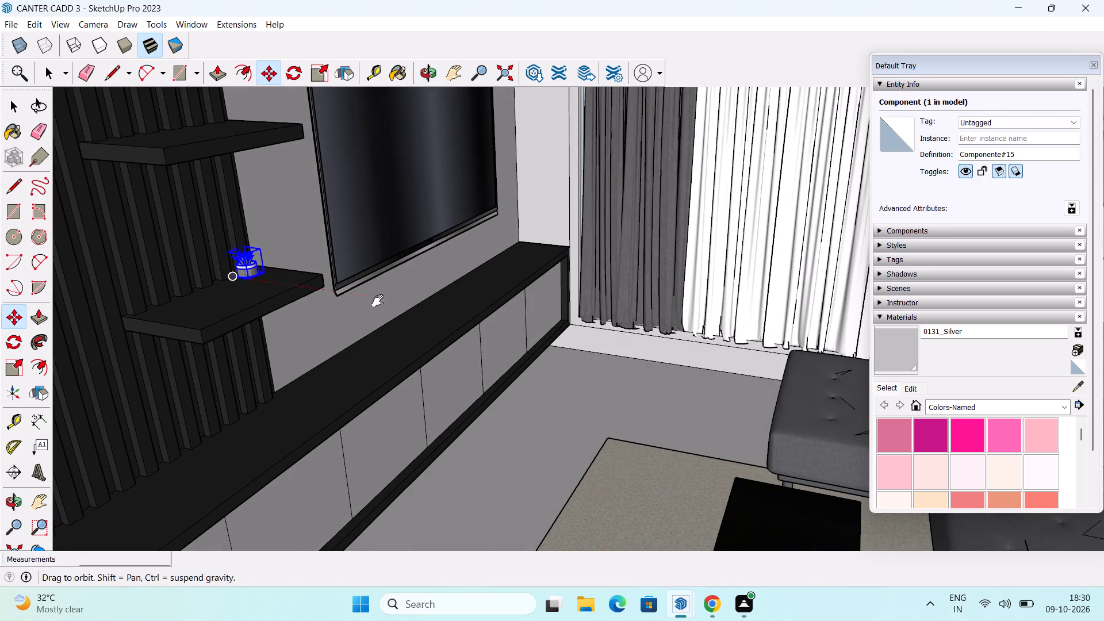
{"action": "middle_click_drag", "start_coordinate": [378, 301], "coordinate": [407, 288], "text": "shift"}
{"action": "left_click_drag", "start_coordinate": [5, 370], "coordinate": [20, 364]}
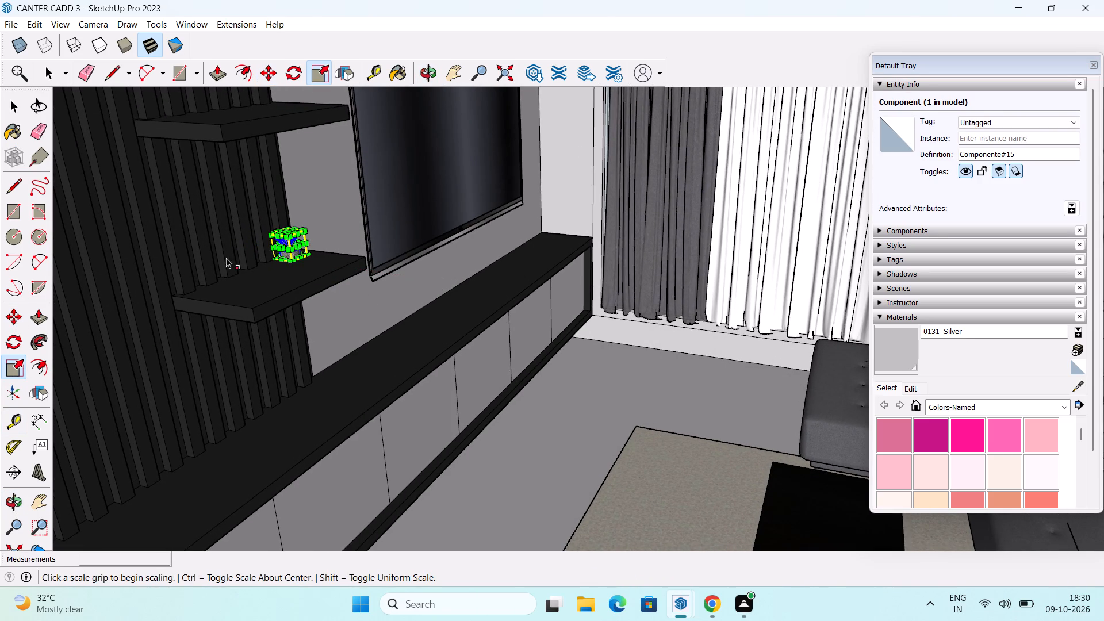
{"action": "left_click_drag", "start_coordinate": [282, 248], "coordinate": [254, 277]}
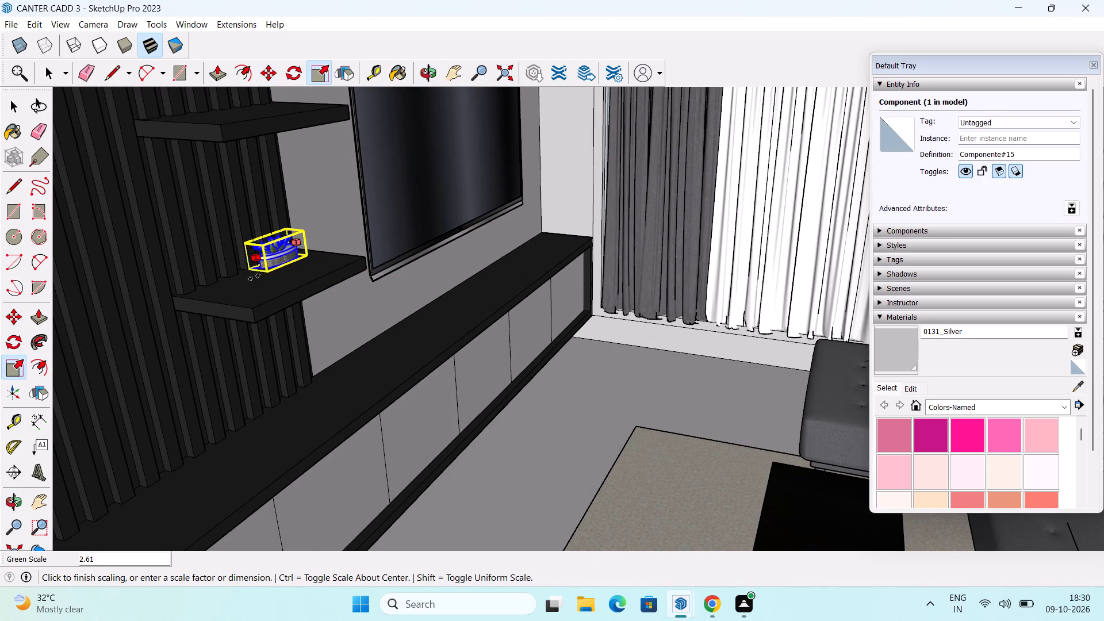
{"action": "left_click_drag", "start_coordinate": [254, 277], "coordinate": [264, 277]}
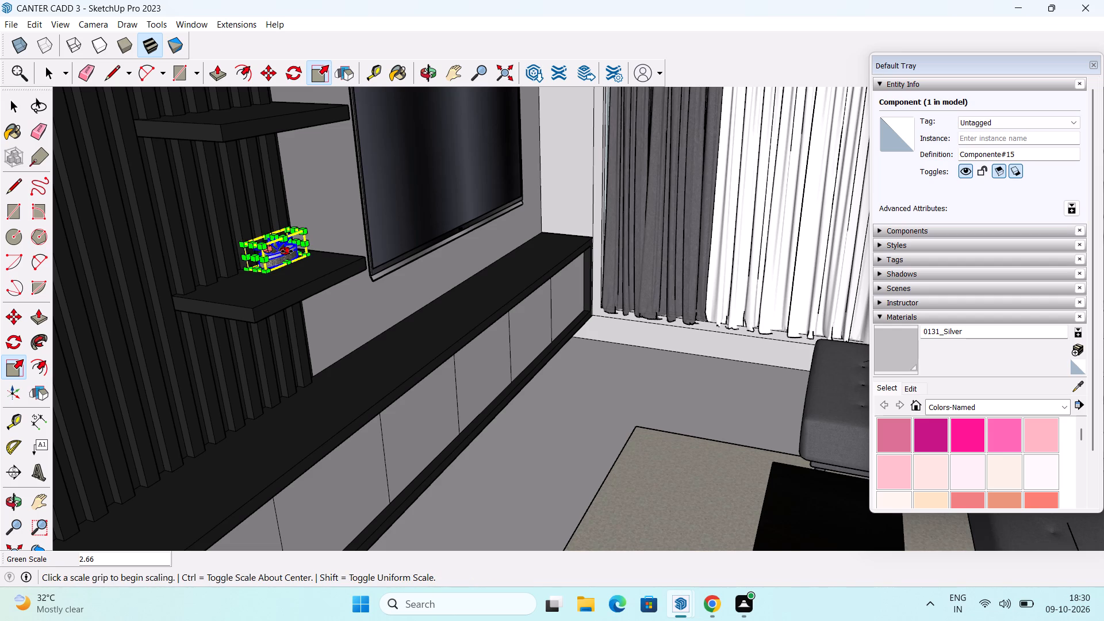
{"action": "left_click_drag", "start_coordinate": [287, 252], "coordinate": [304, 266]}
{"action": "left_click_drag", "start_coordinate": [289, 235], "coordinate": [296, 205]}
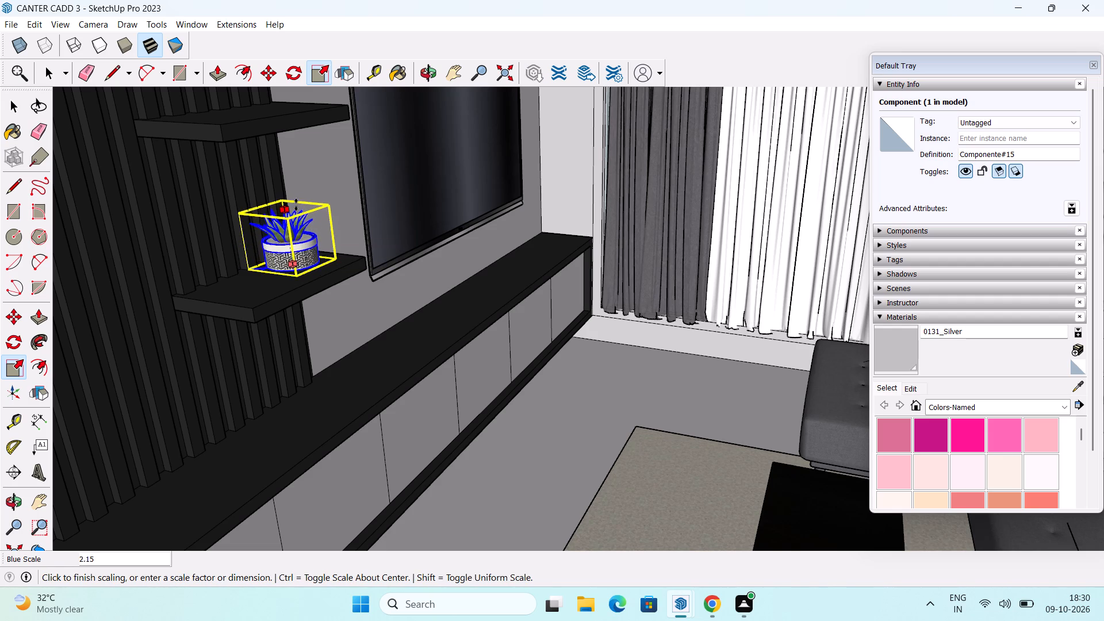
{"action": "left_click_drag", "start_coordinate": [296, 205], "coordinate": [296, 202]}
{"action": "scroll", "coordinate": [346, 293], "scroll_direction": "down", "scroll_amount": 7}
{"action": "middle_click_drag", "start_coordinate": [347, 332], "coordinate": [279, 321]}
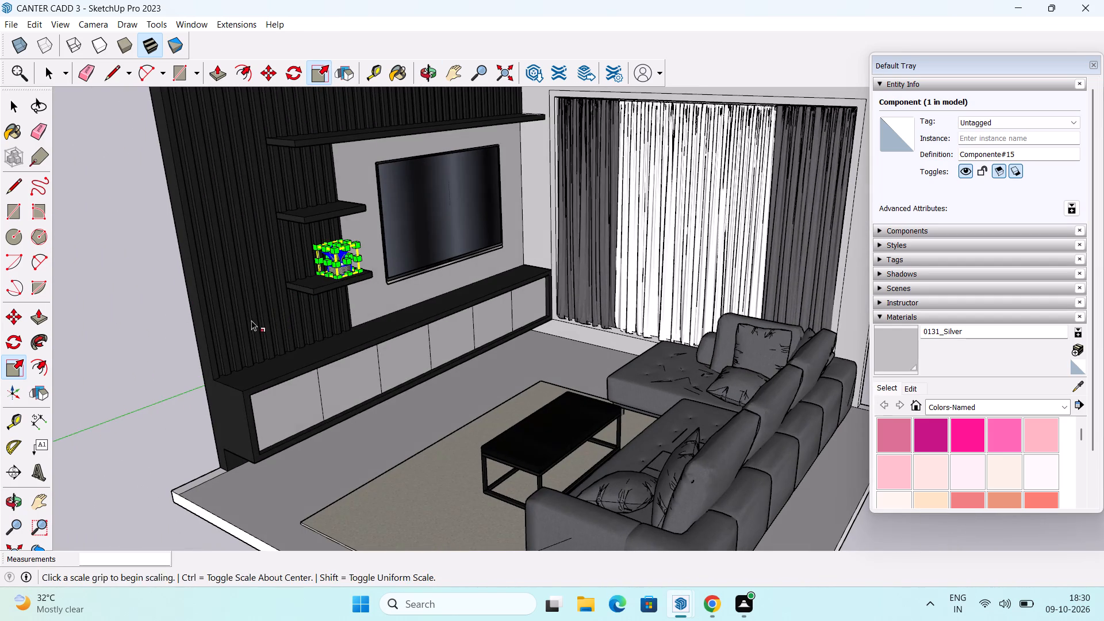
{"action": "key", "text": "space"}
{"action": "left_click", "coordinate": [141, 336]}
Copy the potted plant about 13' 10" onto the long top shelf, near its end by the curtain wall.
{"action": "middle_click_drag", "start_coordinate": [354, 285], "coordinate": [313, 312]}
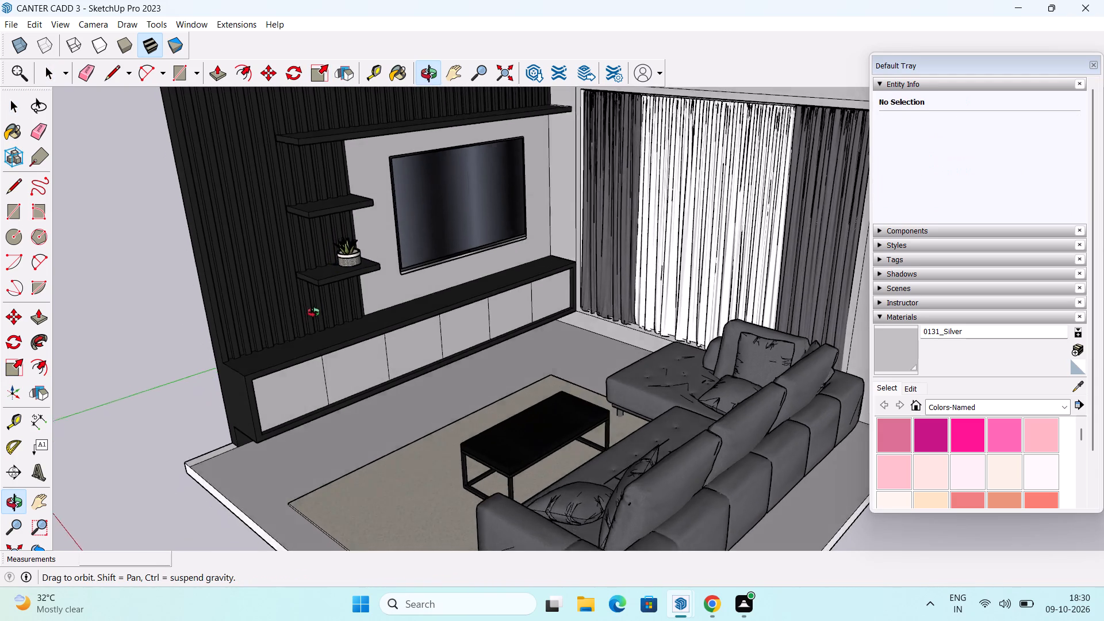
{"action": "middle_click_drag", "start_coordinate": [313, 312], "coordinate": [293, 347]}
{"action": "scroll", "coordinate": [385, 242], "scroll_direction": "up", "scroll_amount": 6}
{"action": "left_click", "coordinate": [344, 257]}
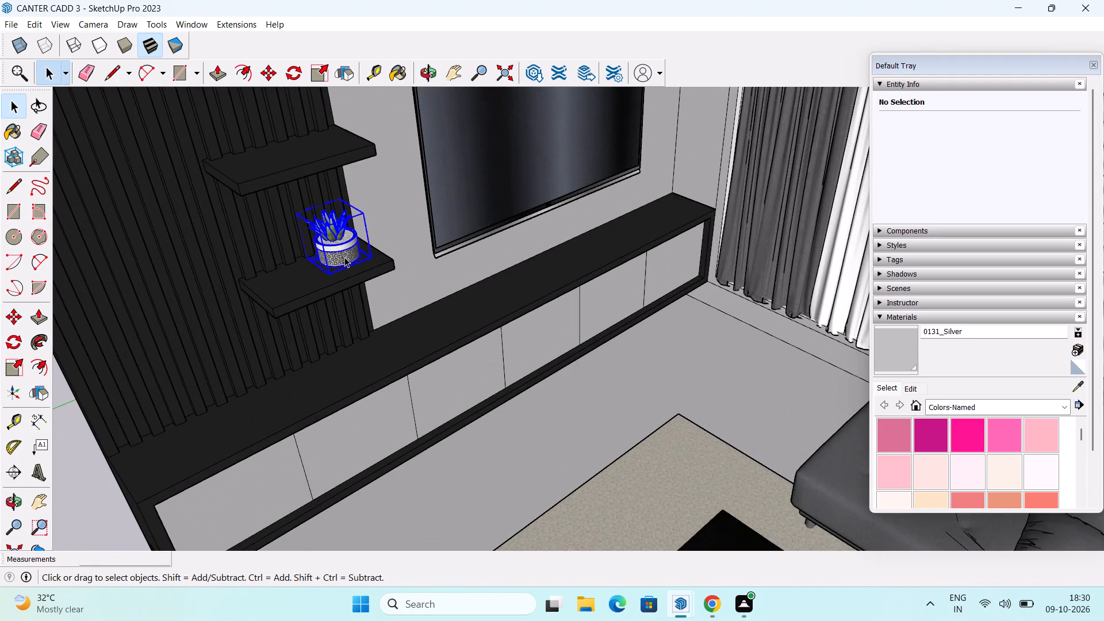
{"action": "key", "text": "m"}
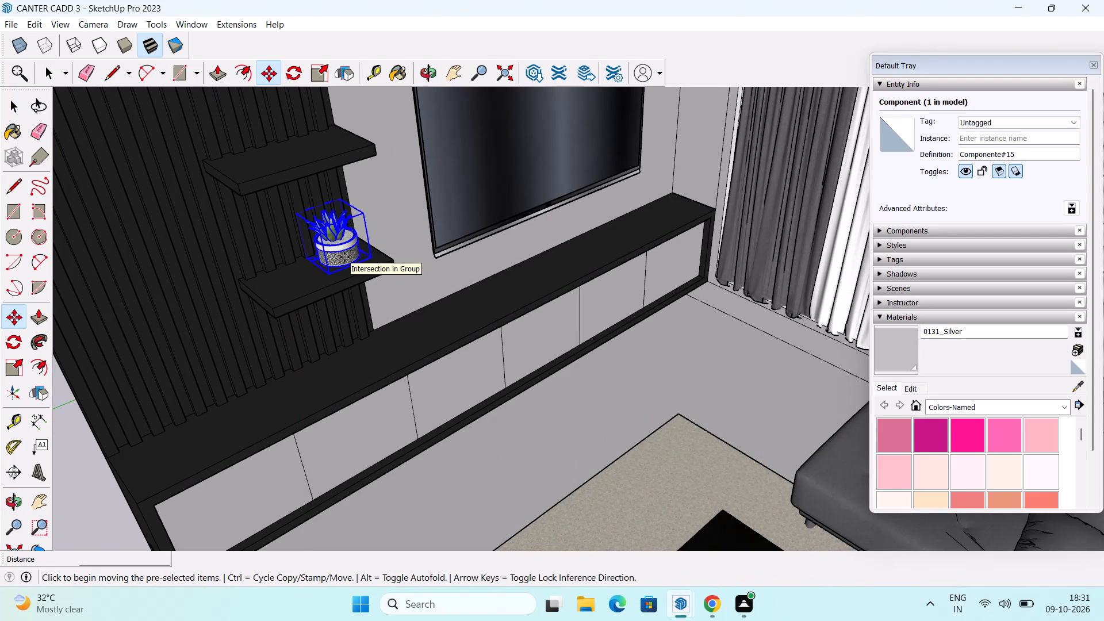
{"action": "left_click", "coordinate": [344, 262]}
{"action": "scroll", "coordinate": [460, 152], "scroll_direction": "down", "scroll_amount": 3}
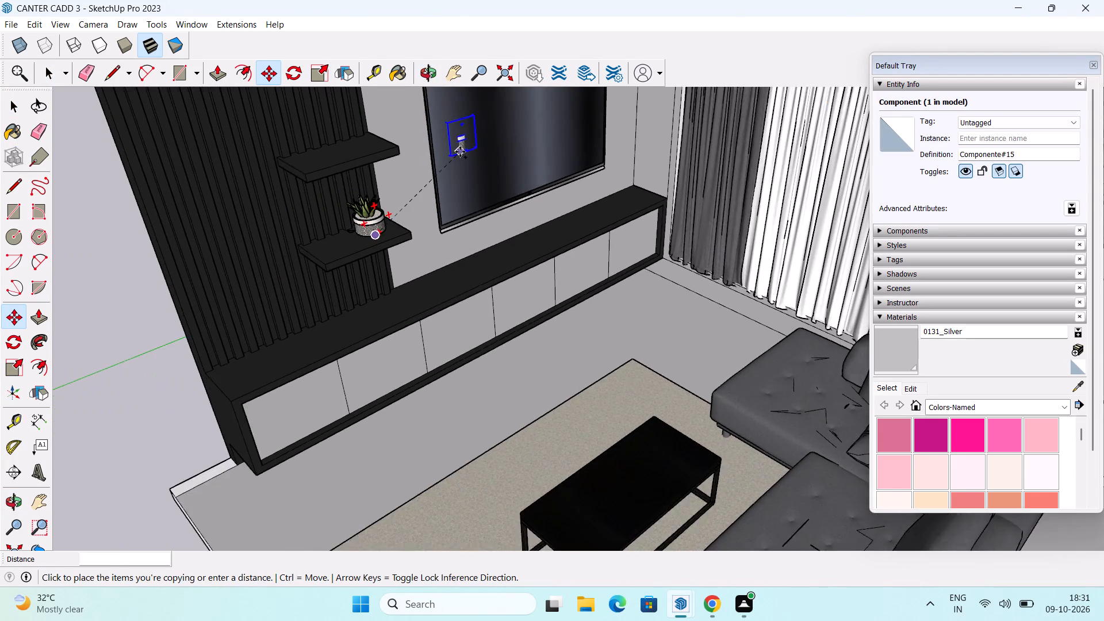
{"action": "scroll", "coordinate": [460, 152], "scroll_direction": "down", "scroll_amount": 2}
{"action": "middle_click_drag", "start_coordinate": [488, 156], "coordinate": [306, 397]}
{"action": "scroll", "coordinate": [421, 258], "scroll_direction": "up", "scroll_amount": 4}
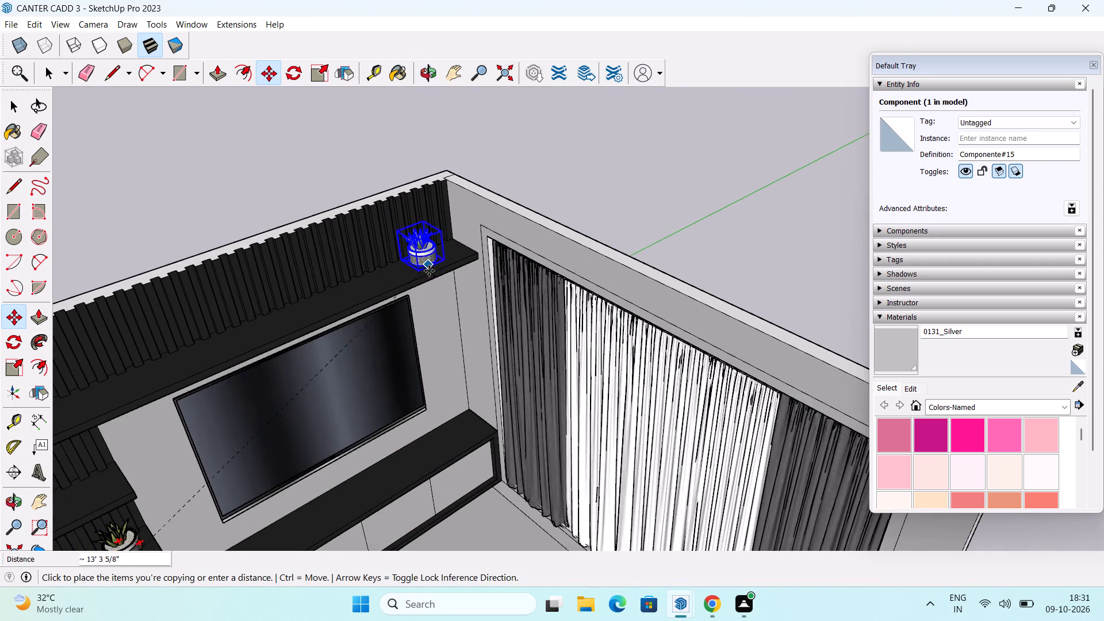
{"action": "scroll", "coordinate": [429, 271], "scroll_direction": "up", "scroll_amount": 8}
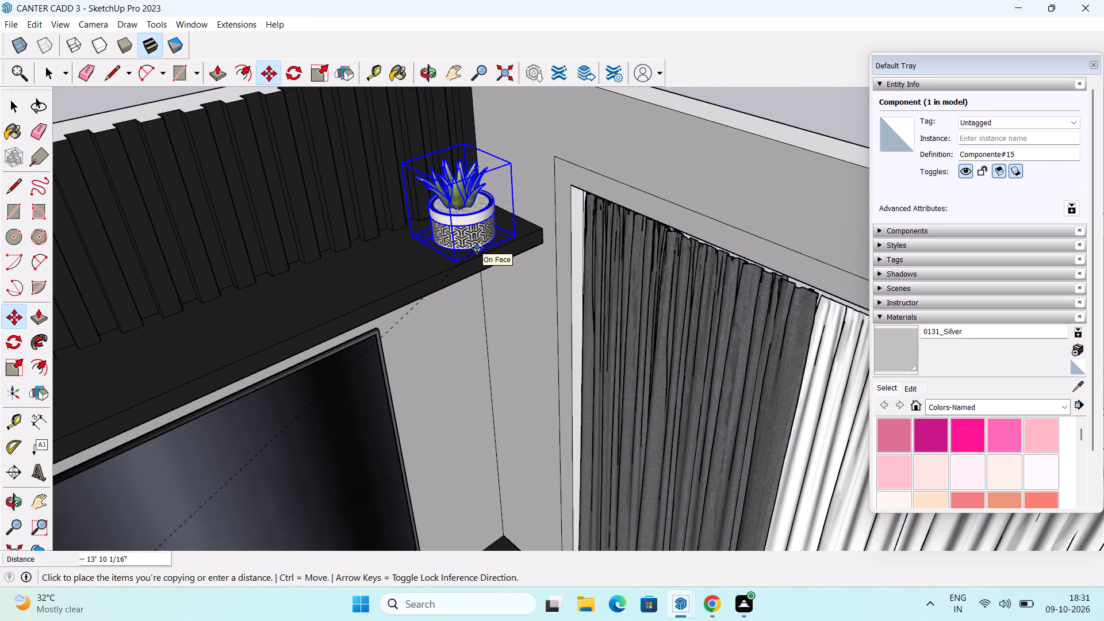
{"action": "left_click", "coordinate": [477, 248]}
{"action": "middle_click_drag", "start_coordinate": [463, 301], "coordinate": [396, 178]}
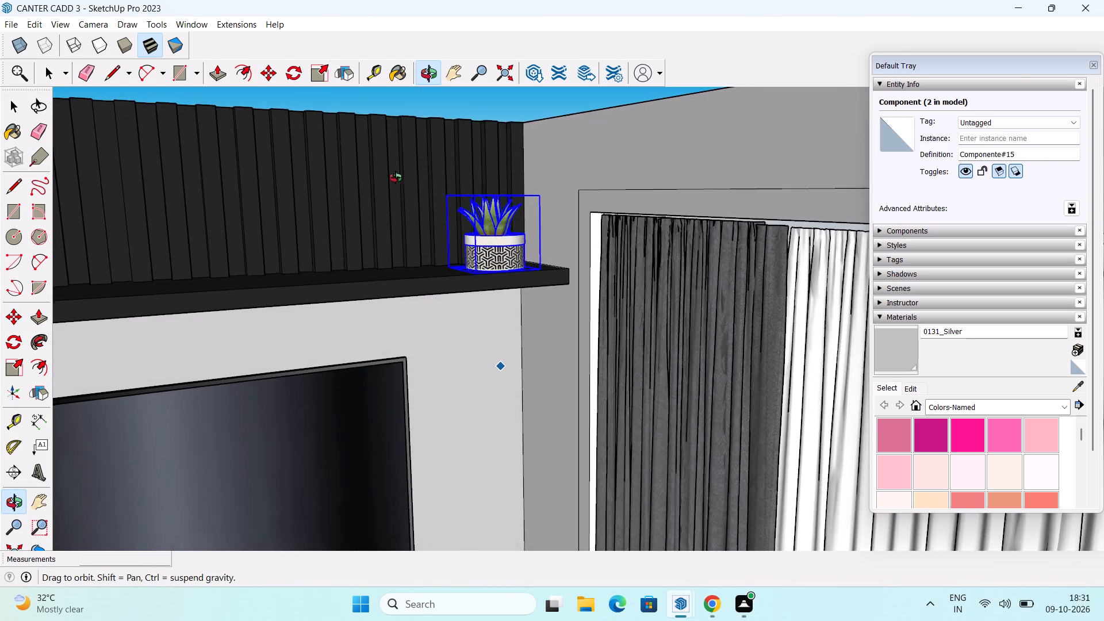
{"action": "middle_click_drag", "start_coordinate": [396, 178], "coordinate": [379, 263]}
{"action": "scroll", "coordinate": [400, 306], "scroll_direction": "down", "scroll_amount": 10}
{"action": "middle_click_drag", "start_coordinate": [408, 347], "coordinate": [297, 354]}
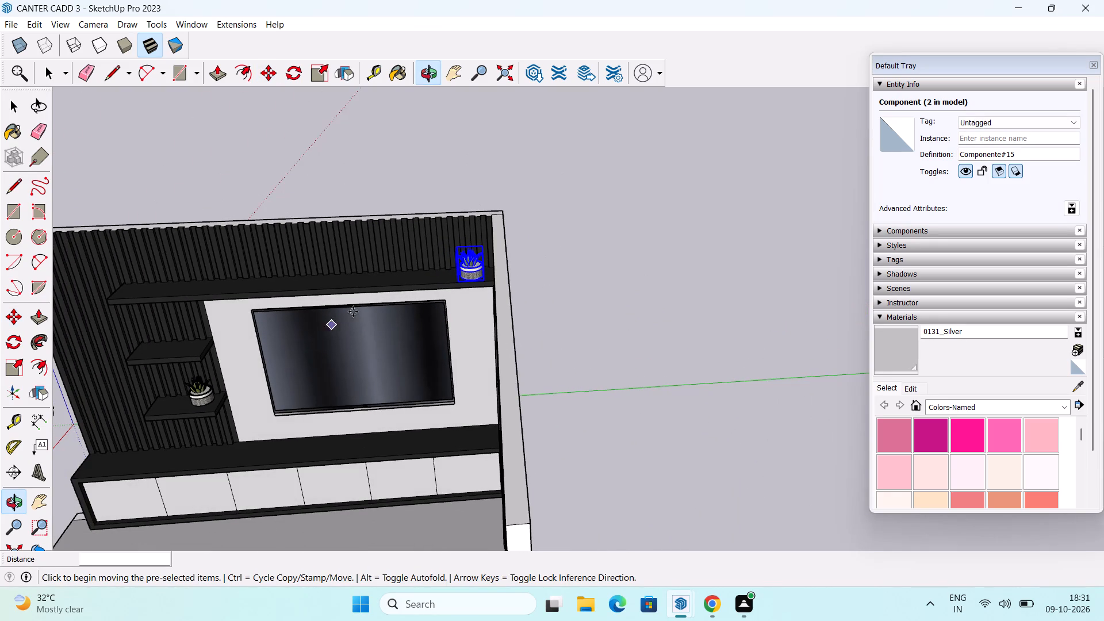
{"action": "key", "text": "space"}
{"action": "left_click", "coordinate": [535, 248]}
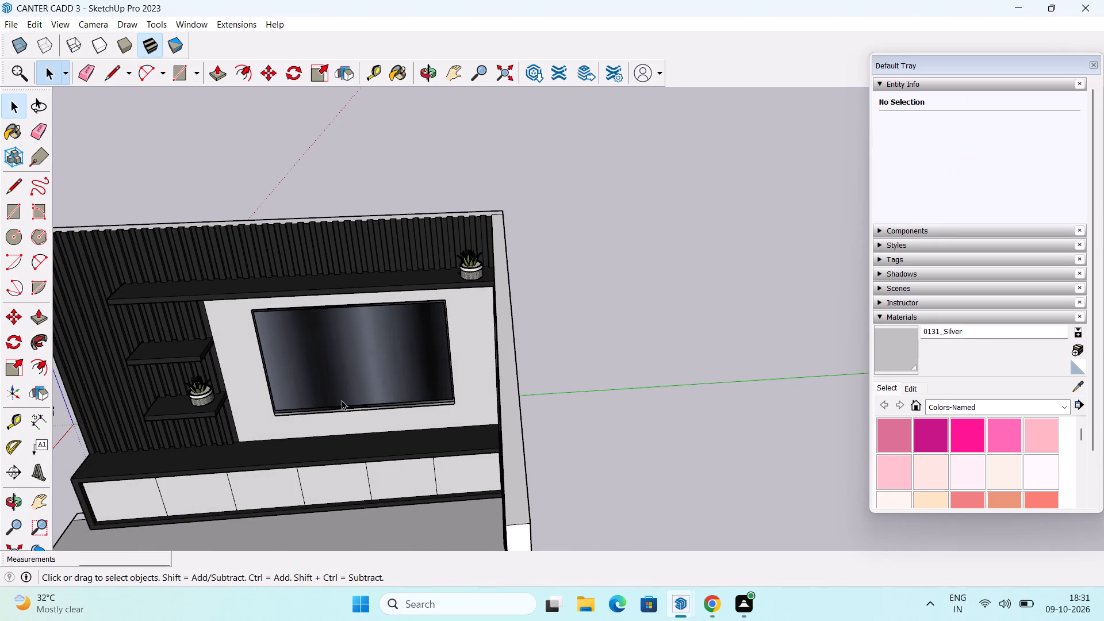
Import Plant_Philodendron_Scandens from Downloads and place it at the long top shelf, near the TV panel's edge.
{"action": "middle_click_drag", "start_coordinate": [339, 400], "coordinate": [443, 382]}
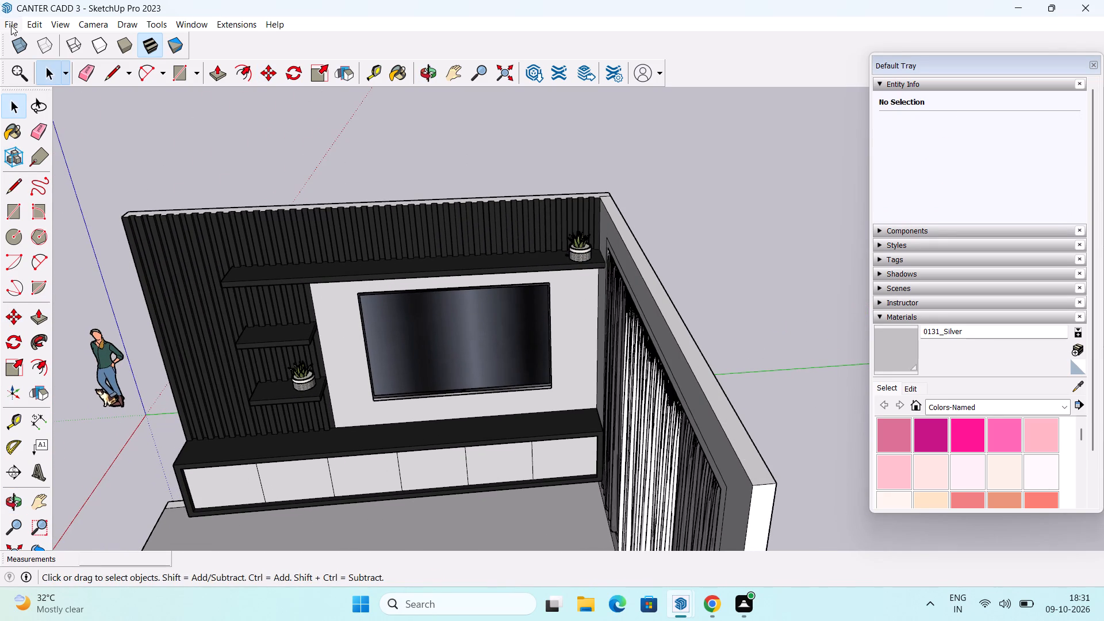
{"action": "left_click", "coordinate": [11, 25]}
{"action": "left_click", "coordinate": [90, 241]}
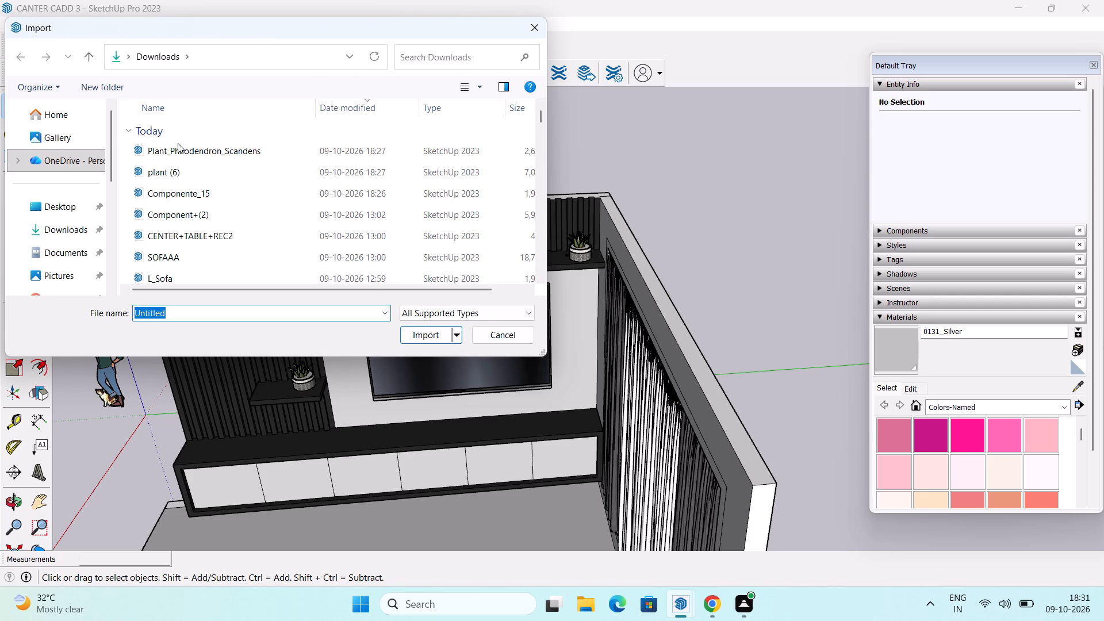
{"action": "left_click", "coordinate": [185, 152]}
{"action": "left_click", "coordinate": [416, 333]}
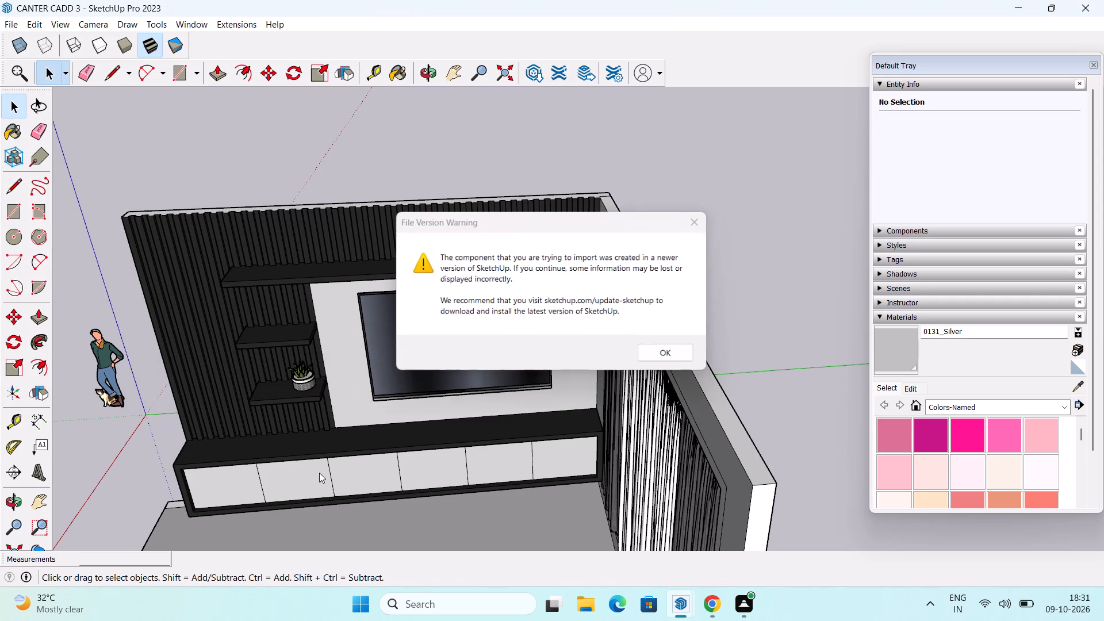
{"action": "left_click", "coordinate": [648, 355]}
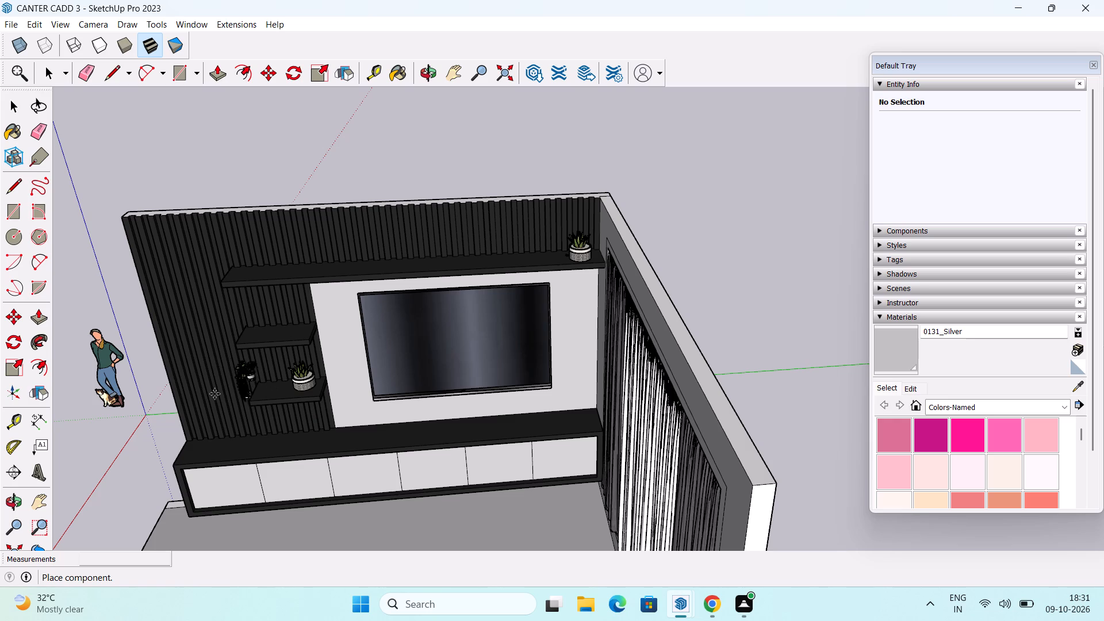
{"action": "scroll", "coordinate": [331, 309], "scroll_direction": "up", "scroll_amount": 3}
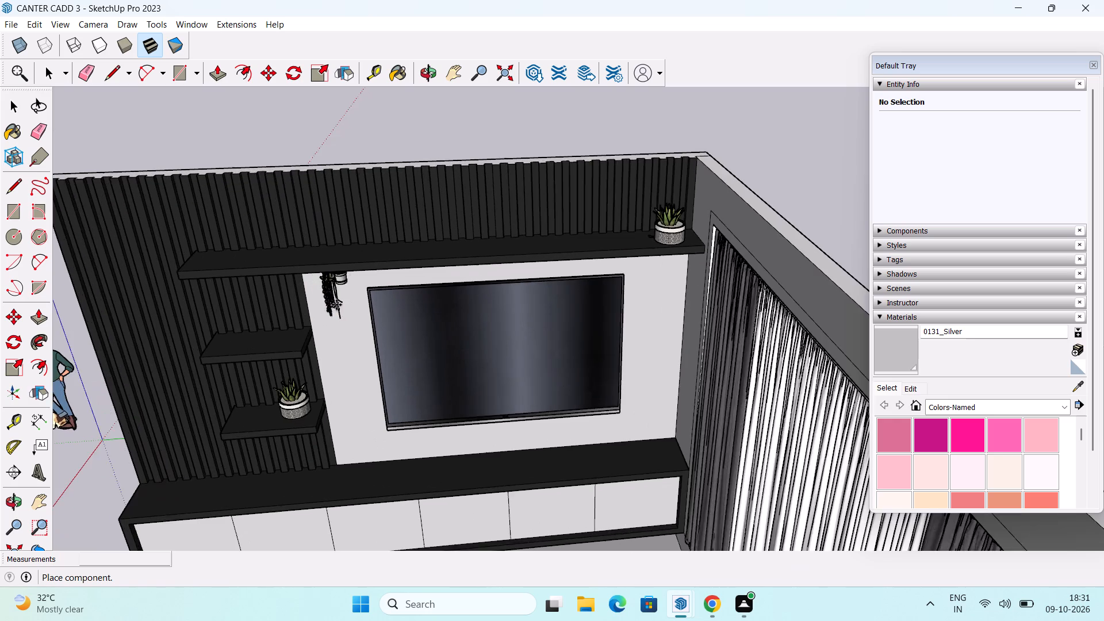
{"action": "scroll", "coordinate": [328, 294], "scroll_direction": "up", "scroll_amount": 9}
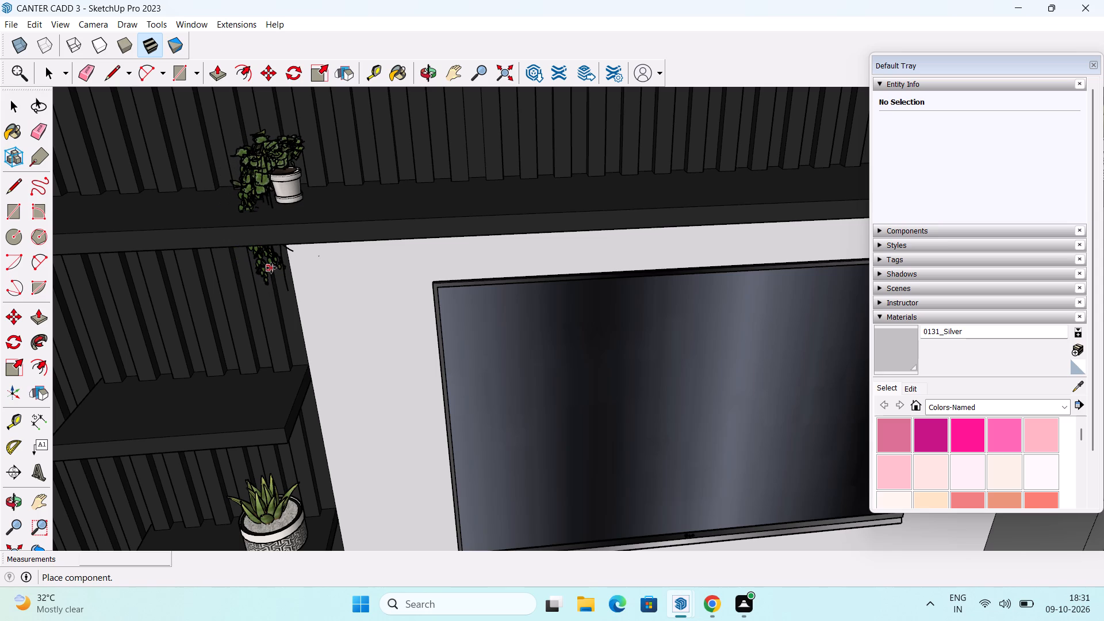
{"action": "left_click", "coordinate": [271, 268]}
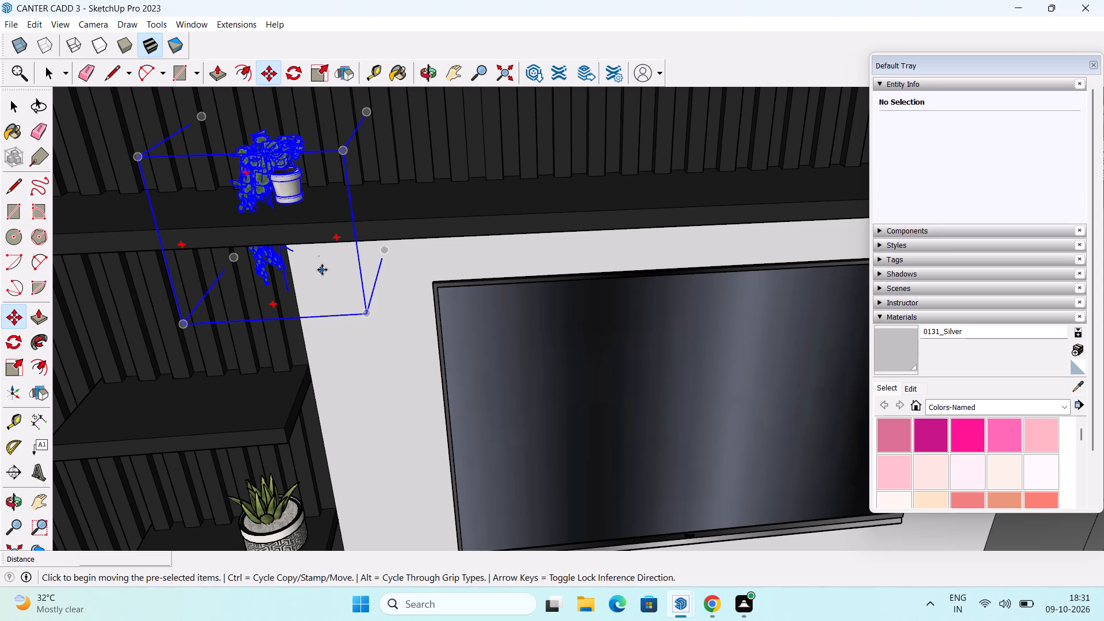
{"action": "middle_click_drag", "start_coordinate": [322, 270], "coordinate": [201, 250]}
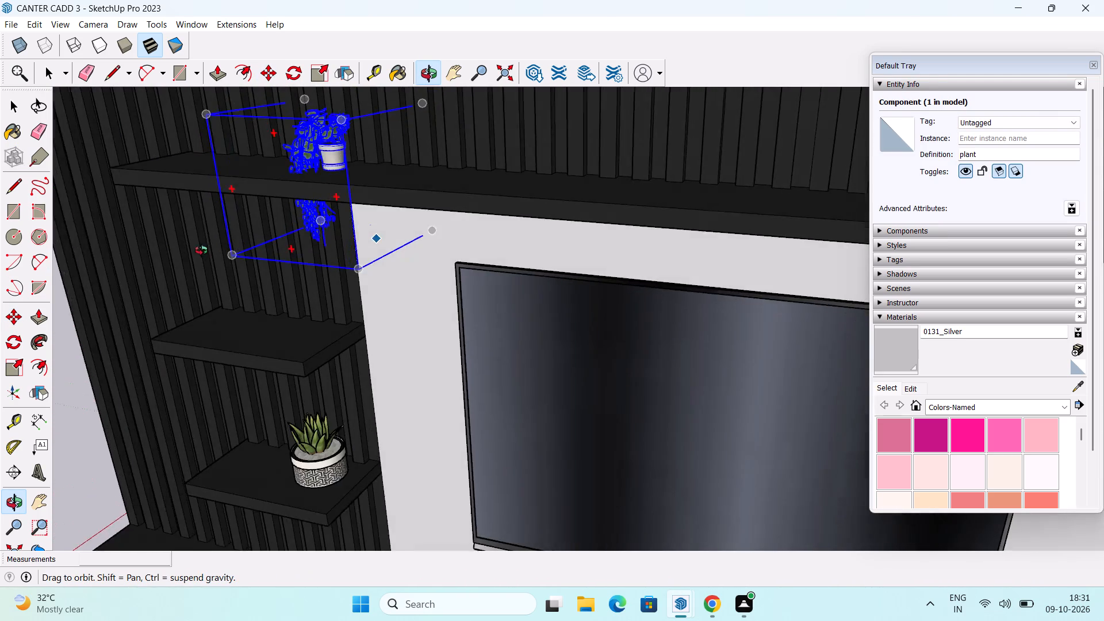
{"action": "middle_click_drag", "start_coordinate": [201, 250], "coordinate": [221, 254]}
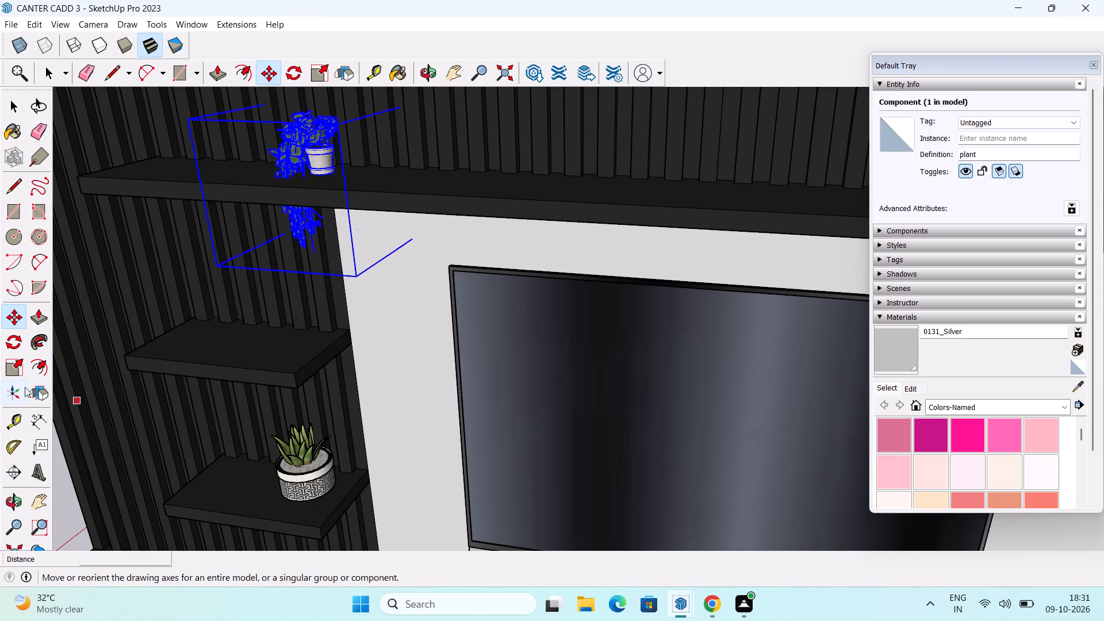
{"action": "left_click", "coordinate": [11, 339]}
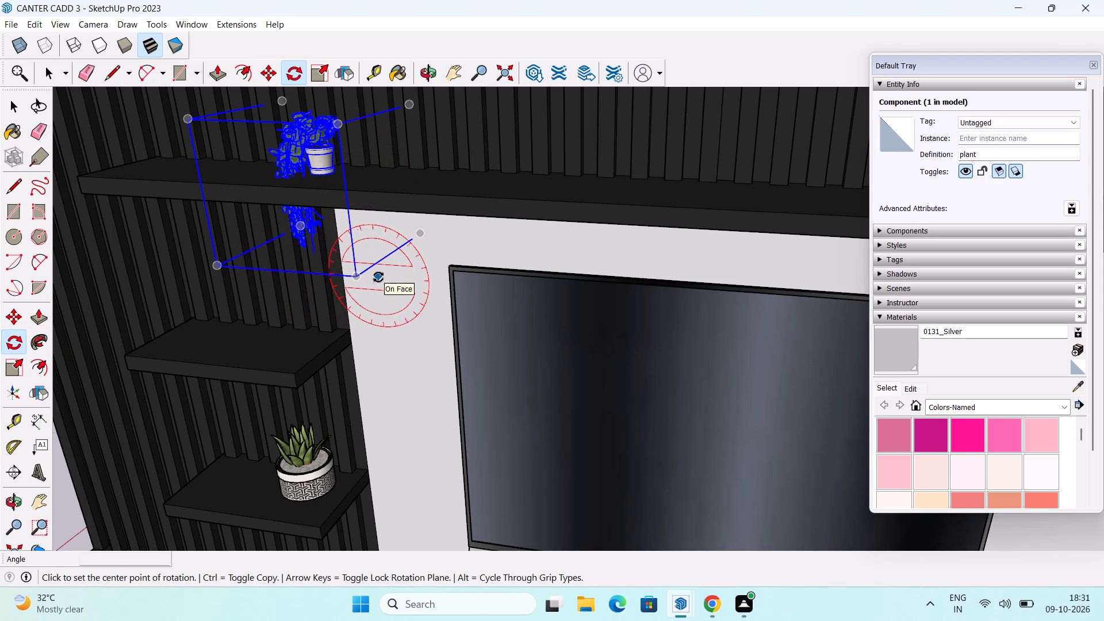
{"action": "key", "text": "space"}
Move the trailing plant about 13' 11" down to the floor by the rug, in front of the TV cabinet's outer end.
{"action": "key", "text": "m"}
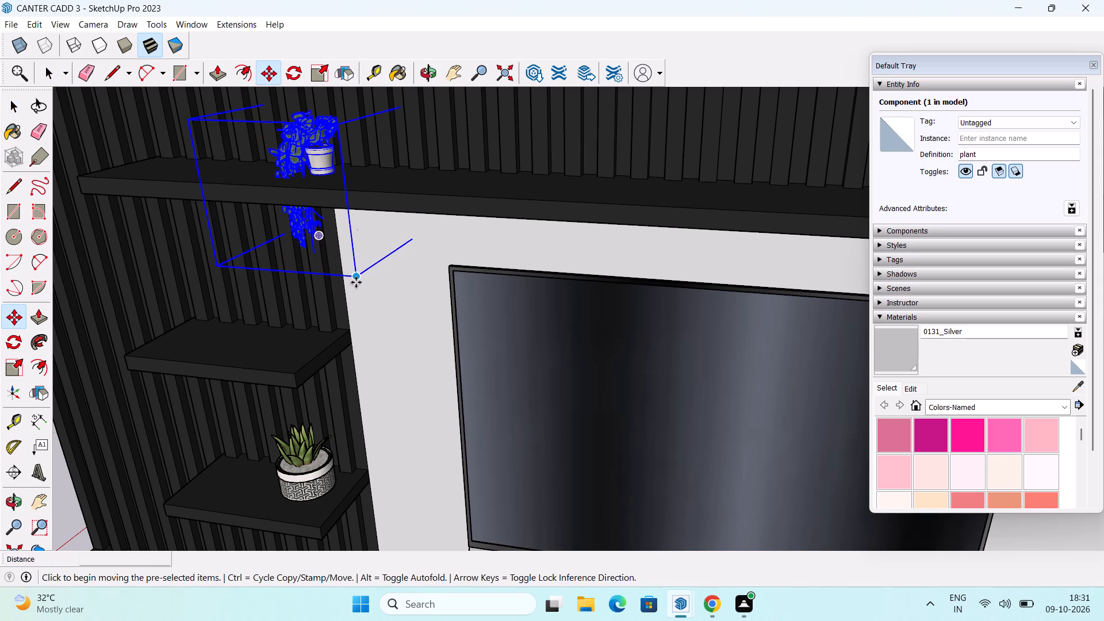
{"action": "left_click", "coordinate": [356, 279]}
{"action": "scroll", "coordinate": [323, 390], "scroll_direction": "down", "scroll_amount": 2}
{"action": "middle_click_drag", "start_coordinate": [319, 406], "coordinate": [378, 307], "text": "shift"}
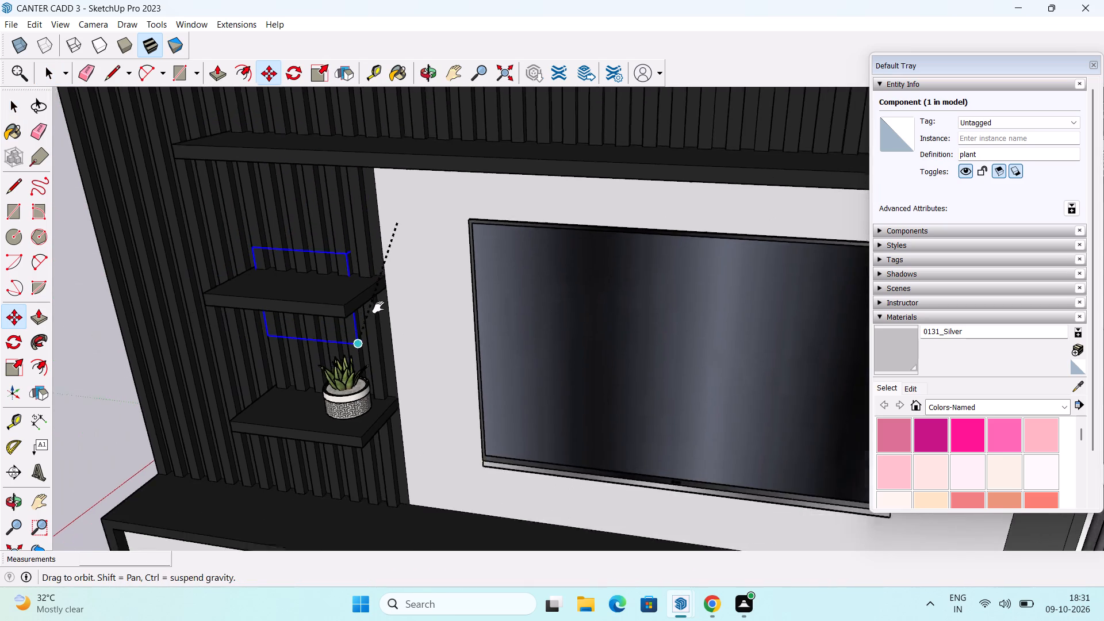
{"action": "middle_click_drag", "start_coordinate": [378, 307], "coordinate": [408, 259], "text": "shift"}
{"action": "scroll", "coordinate": [423, 247], "scroll_direction": "down", "scroll_amount": 7}
{"action": "middle_click_drag", "start_coordinate": [423, 358], "coordinate": [466, 233], "text": "shift"}
{"action": "middle_click_drag", "start_coordinate": [235, 375], "coordinate": [258, 374]}
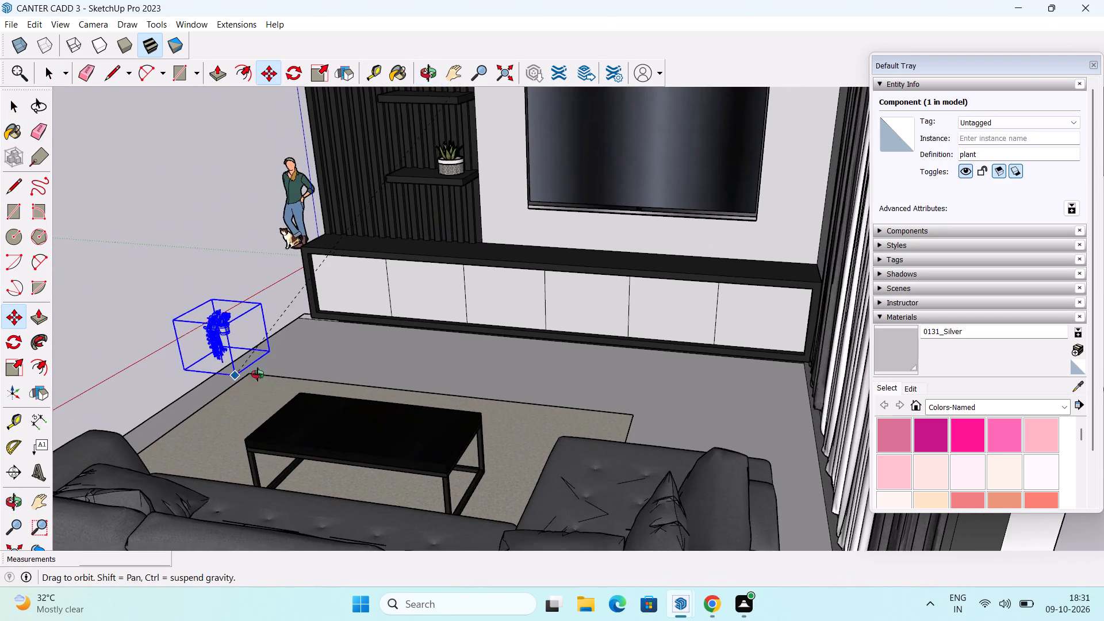
{"action": "middle_click_drag", "start_coordinate": [258, 374], "coordinate": [446, 380]}
{"action": "middle_click_drag", "start_coordinate": [424, 424], "coordinate": [399, 331]}
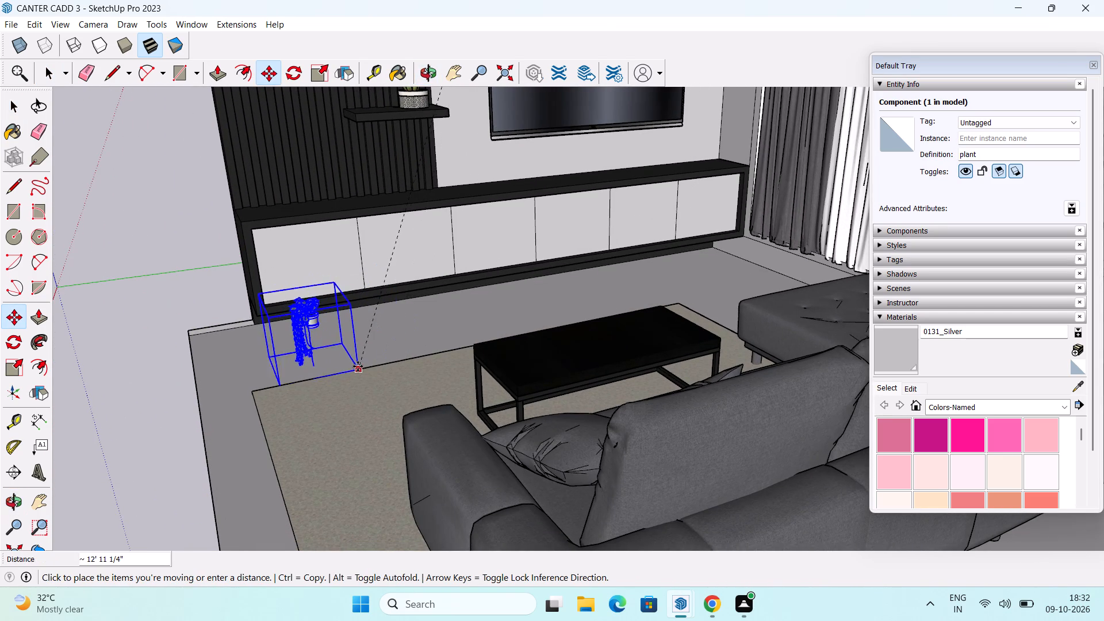
{"action": "left_click", "coordinate": [360, 395]}
Rotate the trailing plant 90 degrees on the floor plane about the base corner of its bounding box.
{"action": "left_click", "coordinate": [7, 338]}
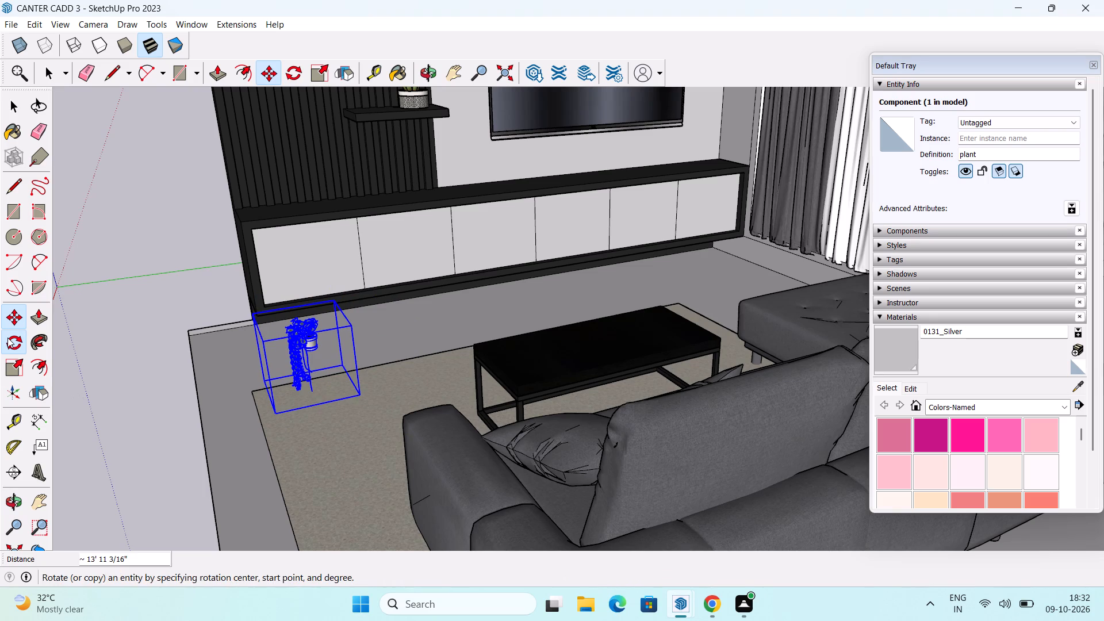
{"action": "left_click_drag", "start_coordinate": [364, 400], "coordinate": [385, 388]}
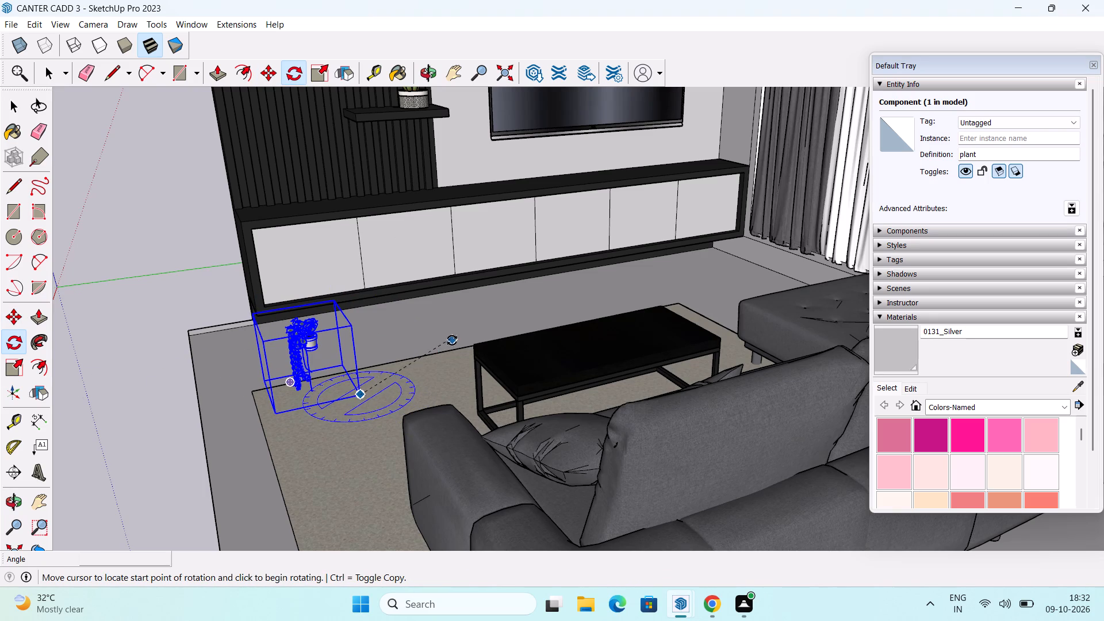
{"action": "left_click", "coordinate": [451, 371]}
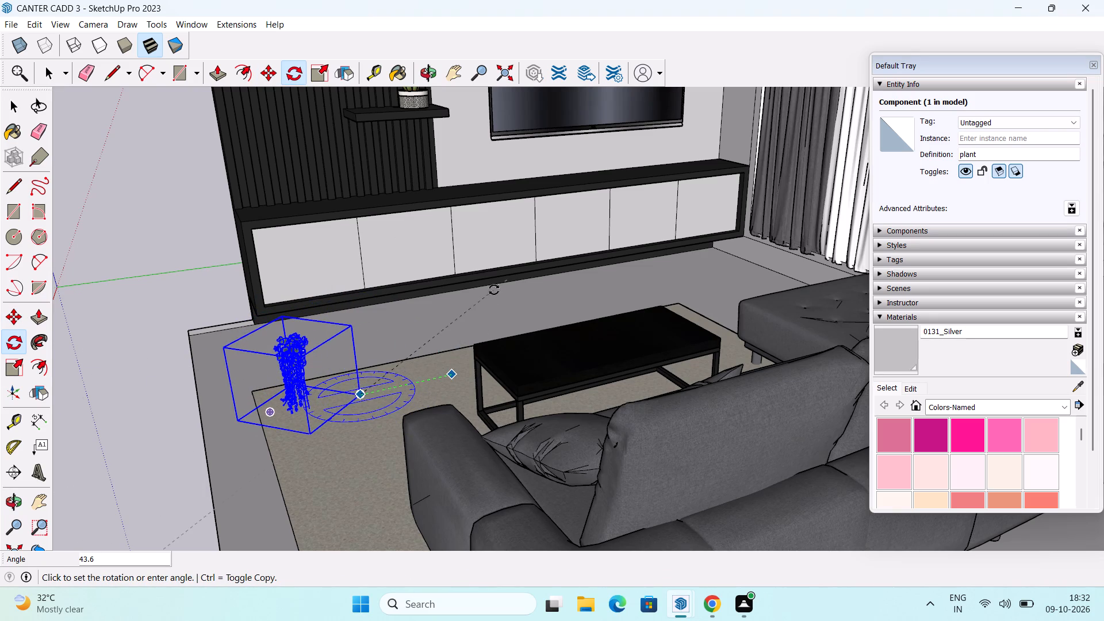
{"action": "type", "text": "90"}
{"action": "key", "text": "Return"}
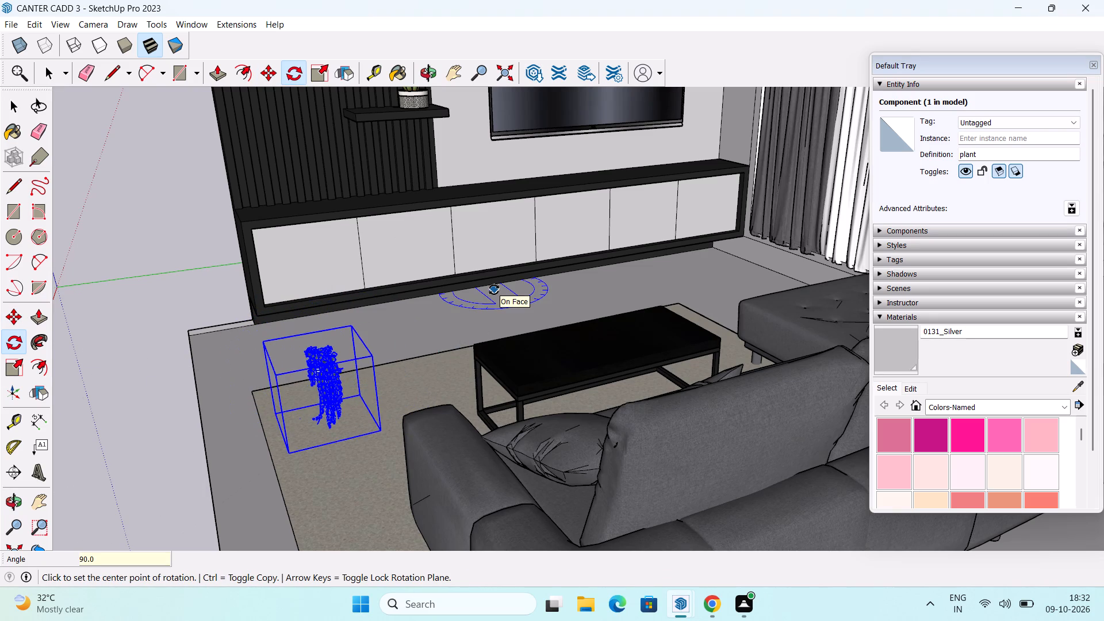
{"action": "key", "text": "space"}
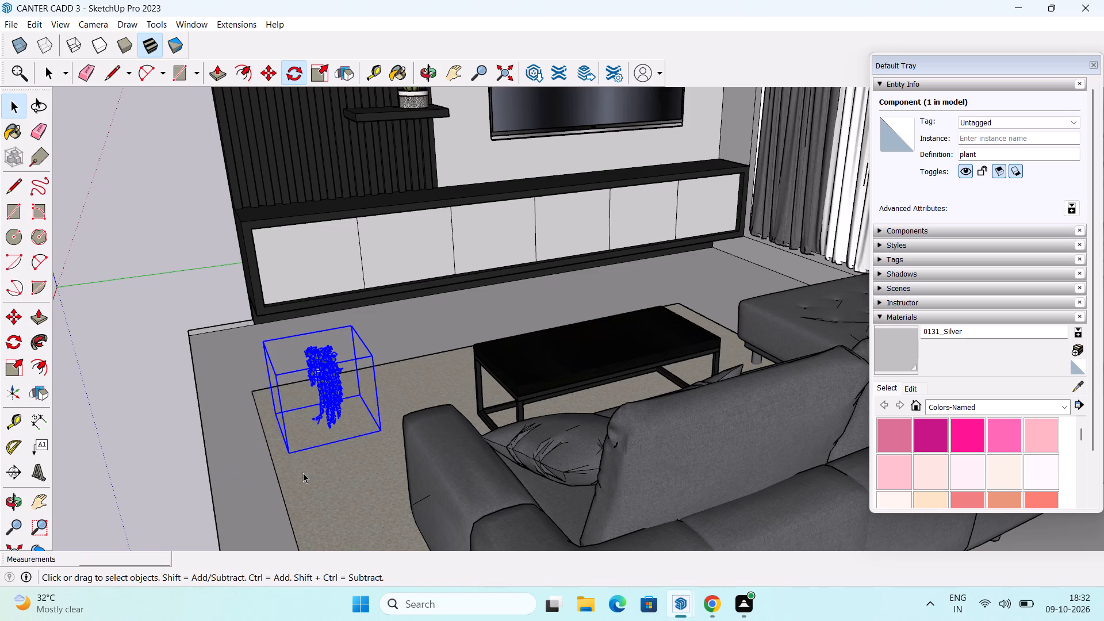
Move the trailing plant by its pot base about 14' 1/2" up onto the long top shelf, near the outer end above the short shelves.
{"action": "key", "text": "m"}
{"action": "middle_click_drag", "start_coordinate": [309, 421], "coordinate": [402, 384]}
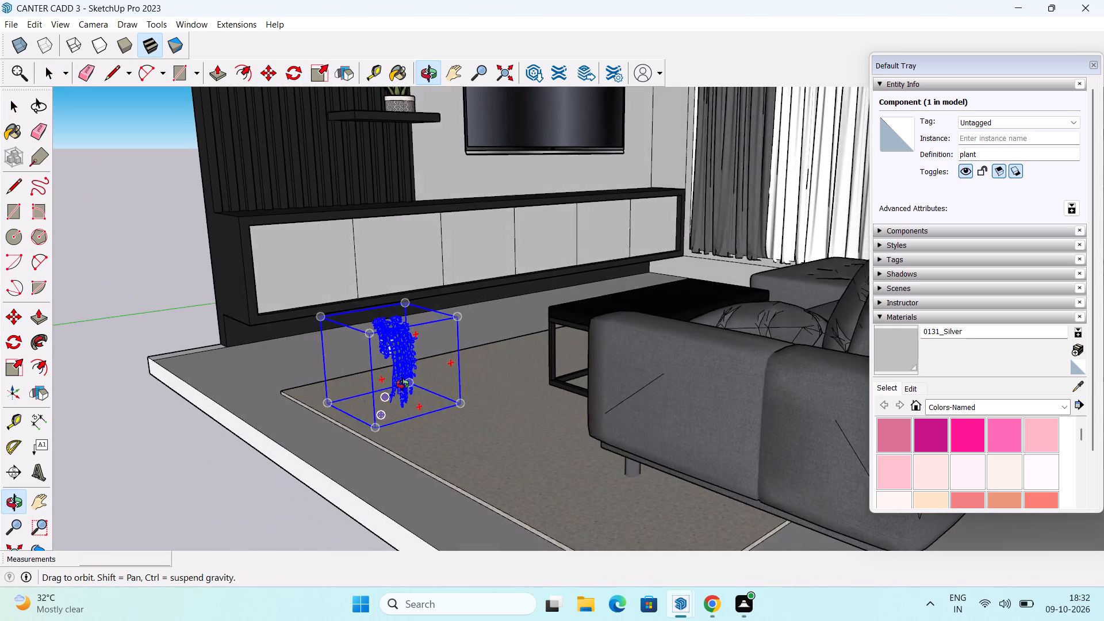
{"action": "middle_click_drag", "start_coordinate": [402, 384], "coordinate": [484, 411]}
{"action": "scroll", "coordinate": [492, 439], "scroll_direction": "up", "scroll_amount": 12}
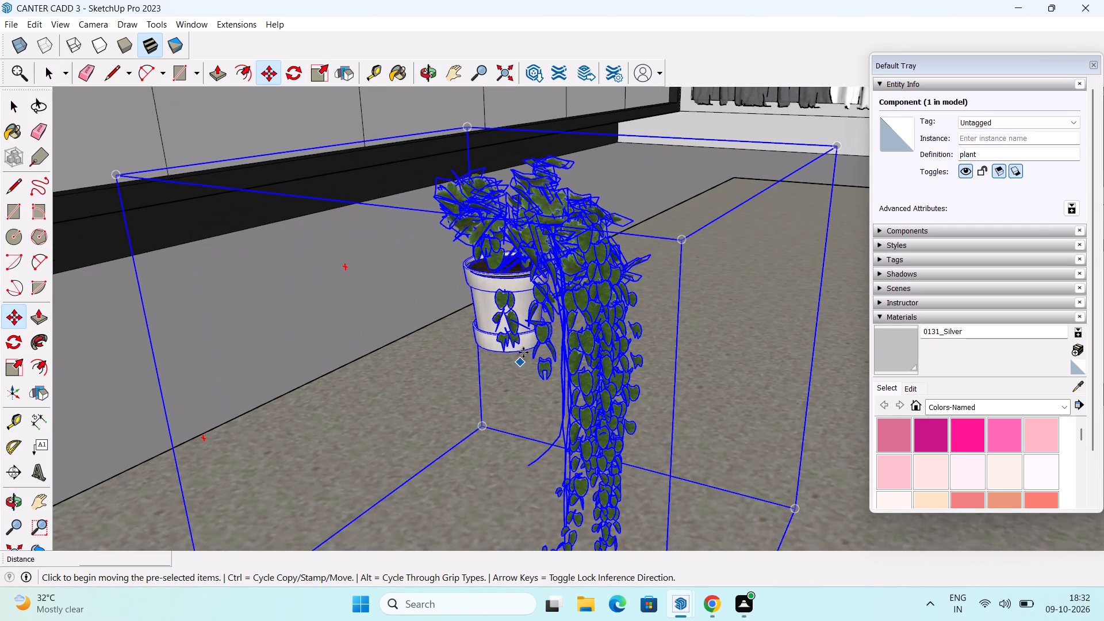
{"action": "left_click_drag", "start_coordinate": [496, 354], "coordinate": [501, 335]}
{"action": "scroll", "coordinate": [462, 129], "scroll_direction": "down", "scroll_amount": 2}
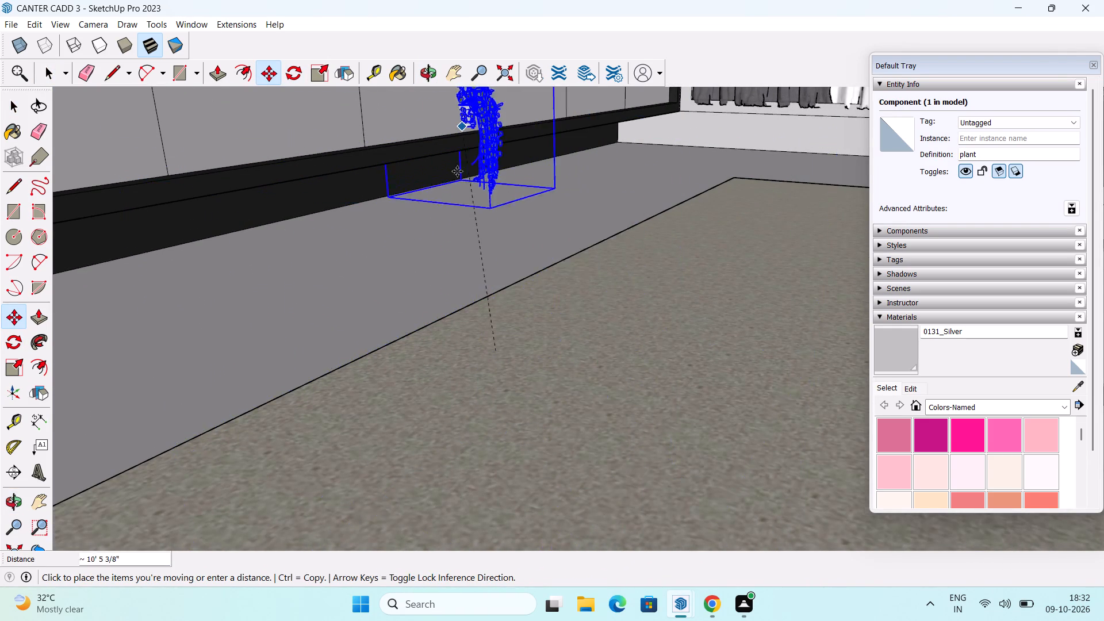
{"action": "scroll", "coordinate": [457, 171], "scroll_direction": "down", "scroll_amount": 8}
{"action": "middle_click_drag", "start_coordinate": [463, 155], "coordinate": [482, 402], "text": "shift"}
{"action": "scroll", "coordinate": [496, 279], "scroll_direction": "down", "scroll_amount": 3}
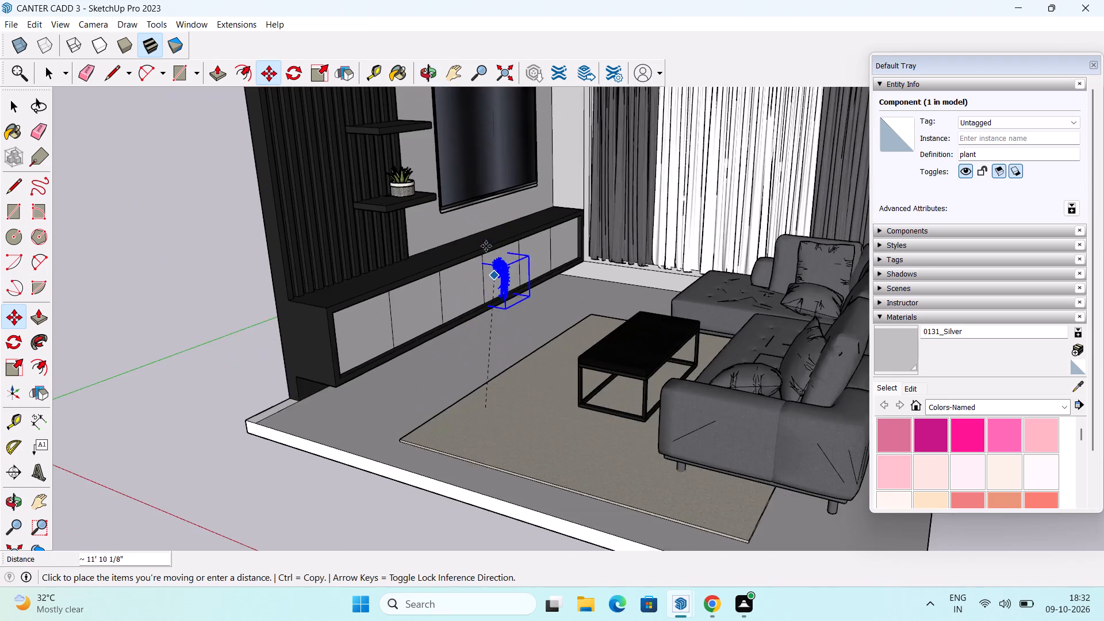
{"action": "middle_click_drag", "start_coordinate": [486, 243], "coordinate": [486, 416]}
{"action": "middle_click_drag", "start_coordinate": [449, 288], "coordinate": [455, 349]}
{"action": "scroll", "coordinate": [399, 286], "scroll_direction": "up", "scroll_amount": 7}
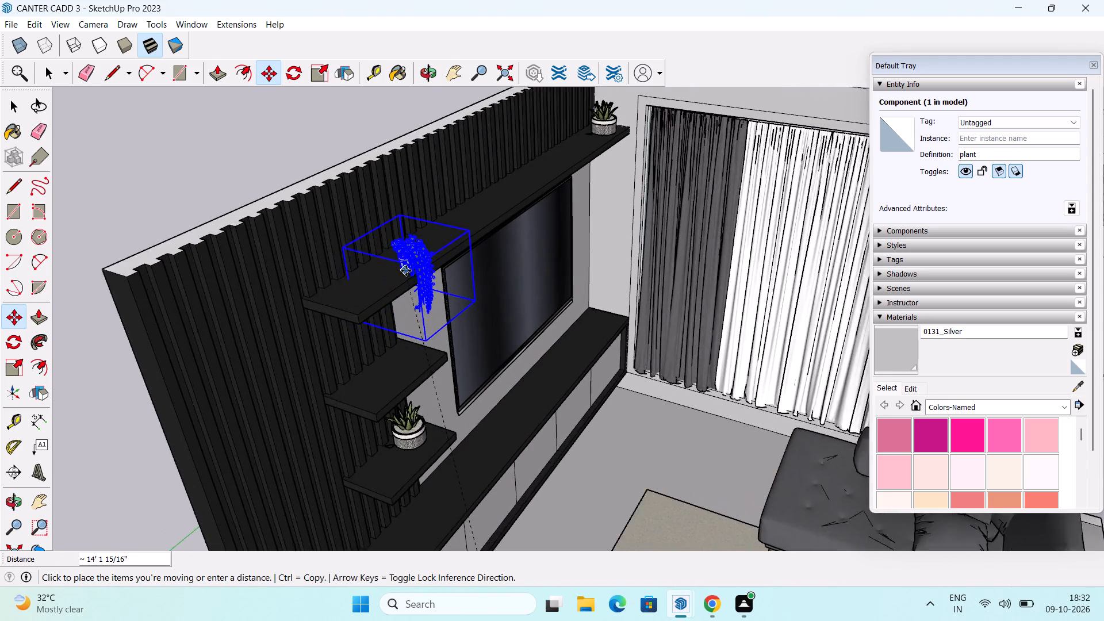
{"action": "scroll", "coordinate": [406, 271], "scroll_direction": "up", "scroll_amount": 7}
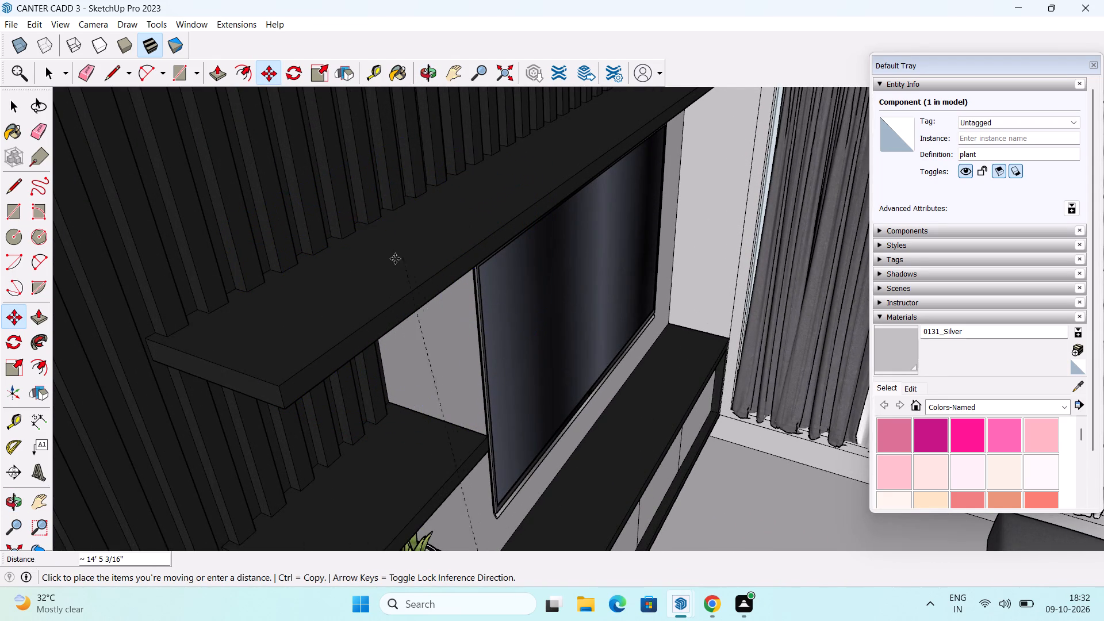
{"action": "left_click", "coordinate": [343, 293]}
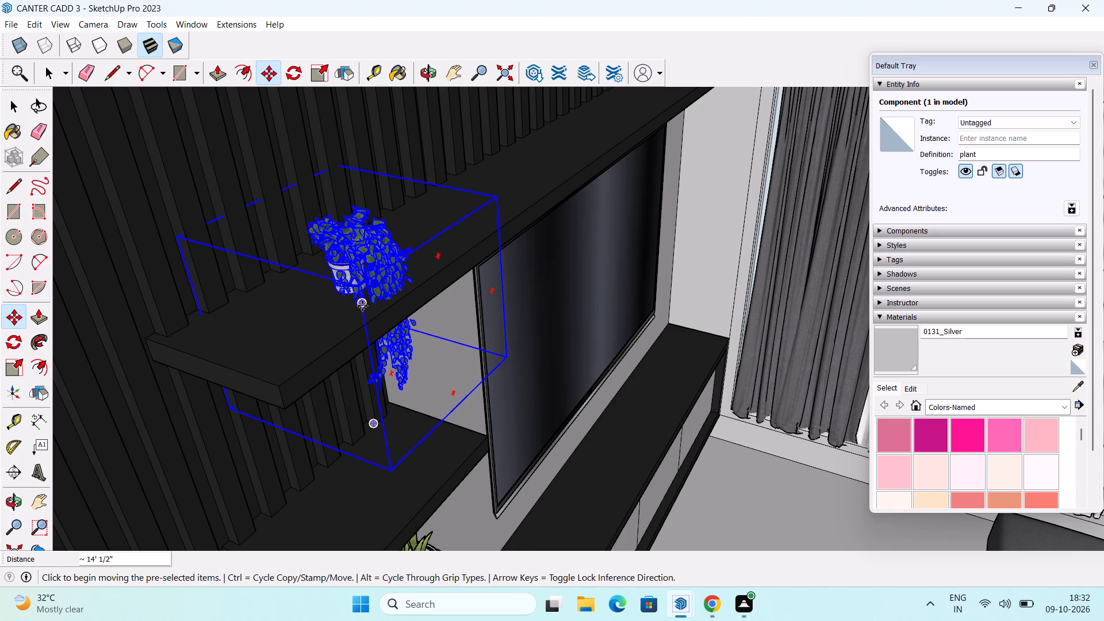
Move the trailing plant about 5 7/8" along the red axis to the top shelf's front edge so its vines hang over.
{"action": "middle_click_drag", "start_coordinate": [362, 306], "coordinate": [131, 191]}
{"action": "middle_click_drag", "start_coordinate": [153, 194], "coordinate": [278, 247]}
{"action": "middle_click_drag", "start_coordinate": [323, 262], "coordinate": [442, 316]}
{"action": "scroll", "coordinate": [481, 339], "scroll_direction": "up", "scroll_amount": 8}
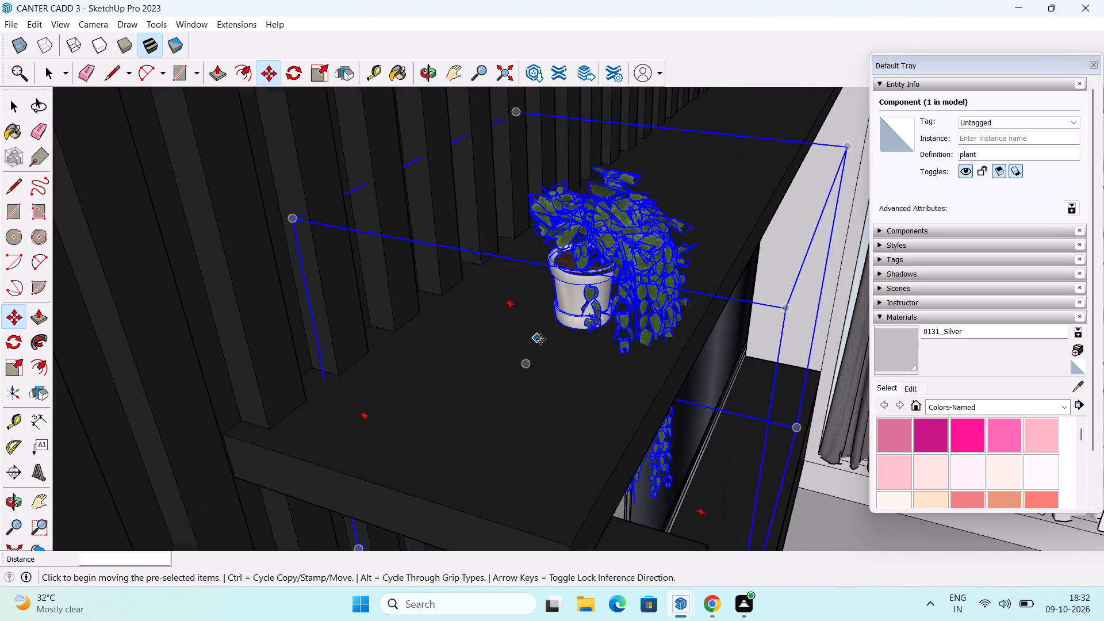
{"action": "scroll", "coordinate": [540, 339], "scroll_direction": "up", "scroll_amount": 3}
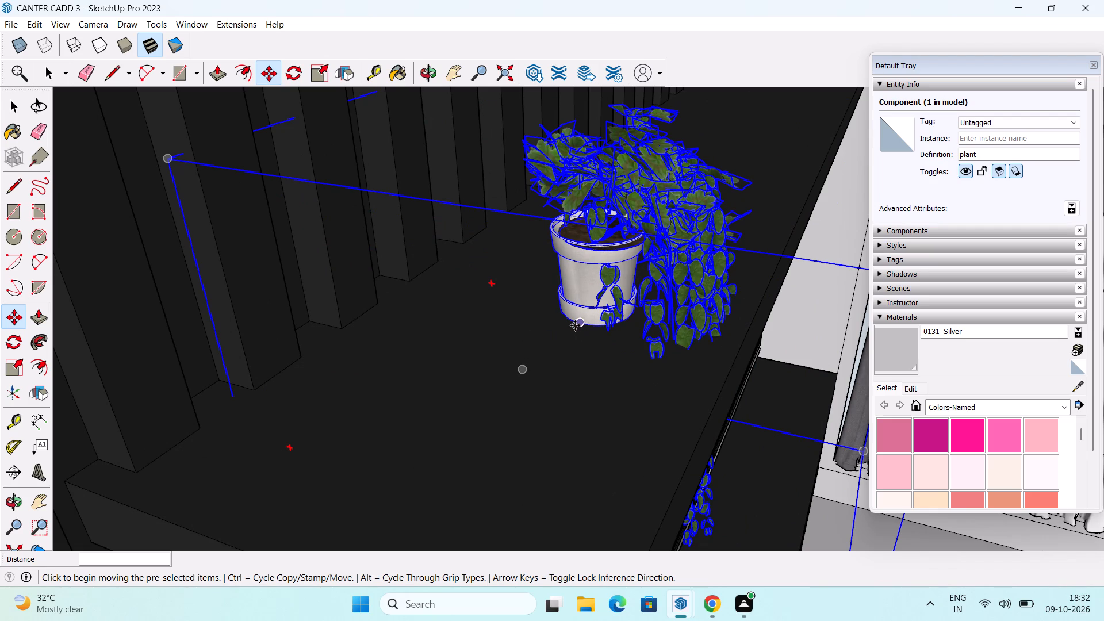
{"action": "left_click", "coordinate": [575, 325]}
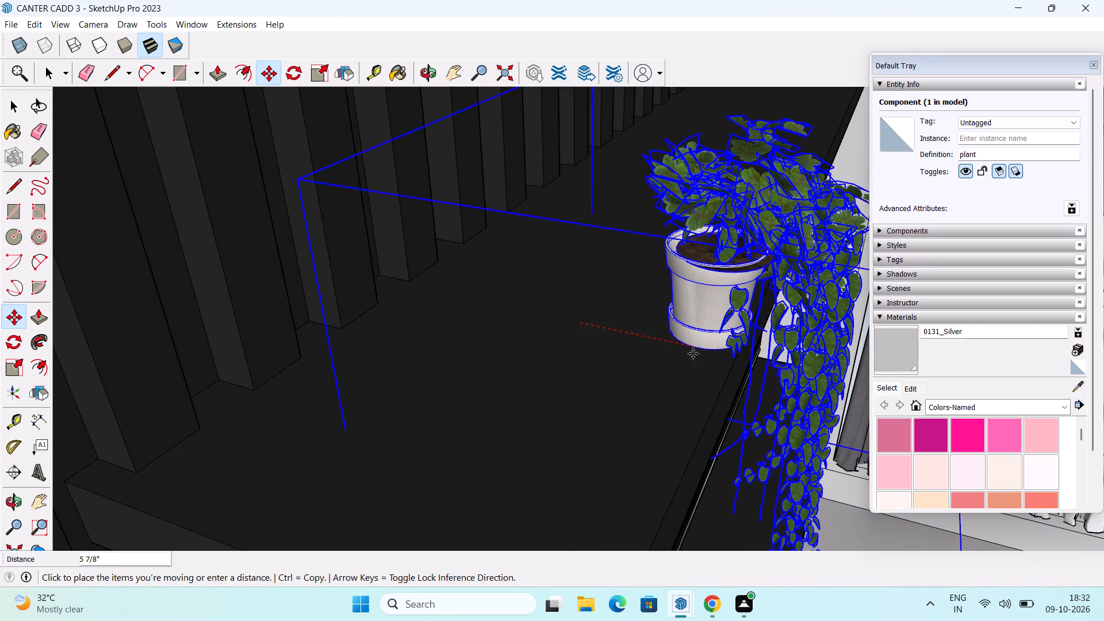
{"action": "left_click", "coordinate": [693, 354]}
{"action": "scroll", "coordinate": [724, 374], "scroll_direction": "down", "scroll_amount": 3}
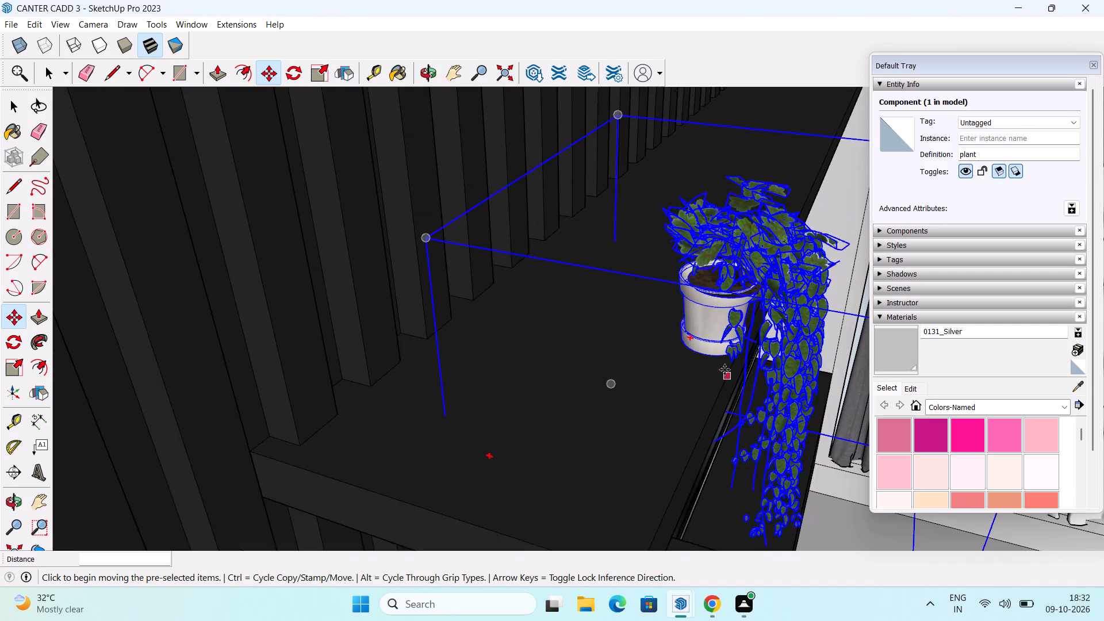
{"action": "middle_click_drag", "start_coordinate": [684, 358], "coordinate": [341, 293]}
{"action": "scroll", "coordinate": [354, 292], "scroll_direction": "down", "scroll_amount": 11}
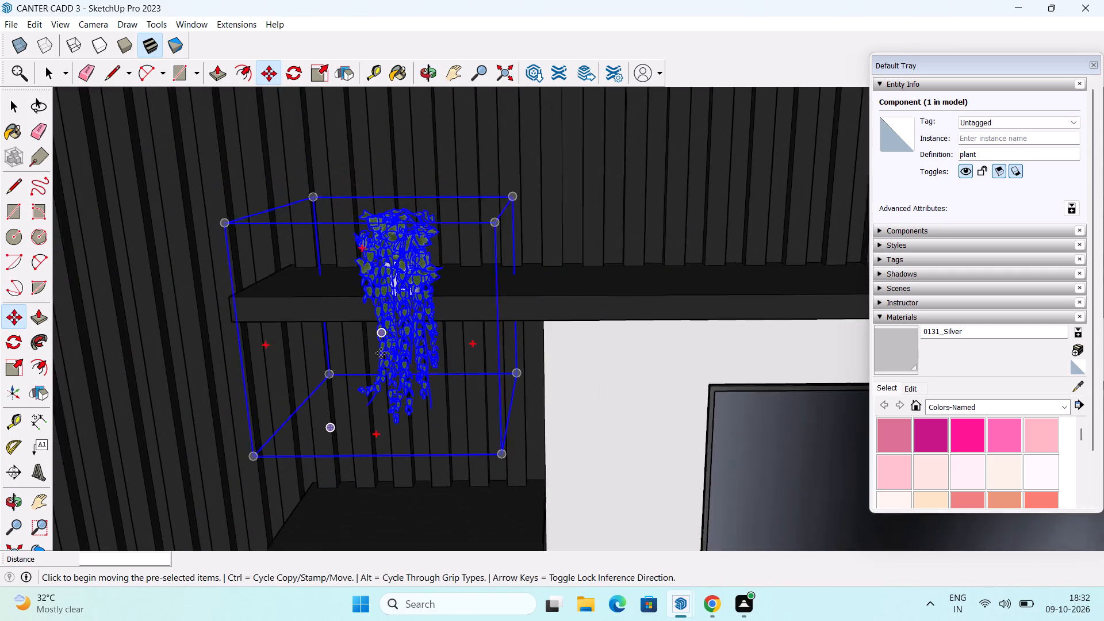
{"action": "scroll", "coordinate": [381, 353], "scroll_direction": "down", "scroll_amount": 8}
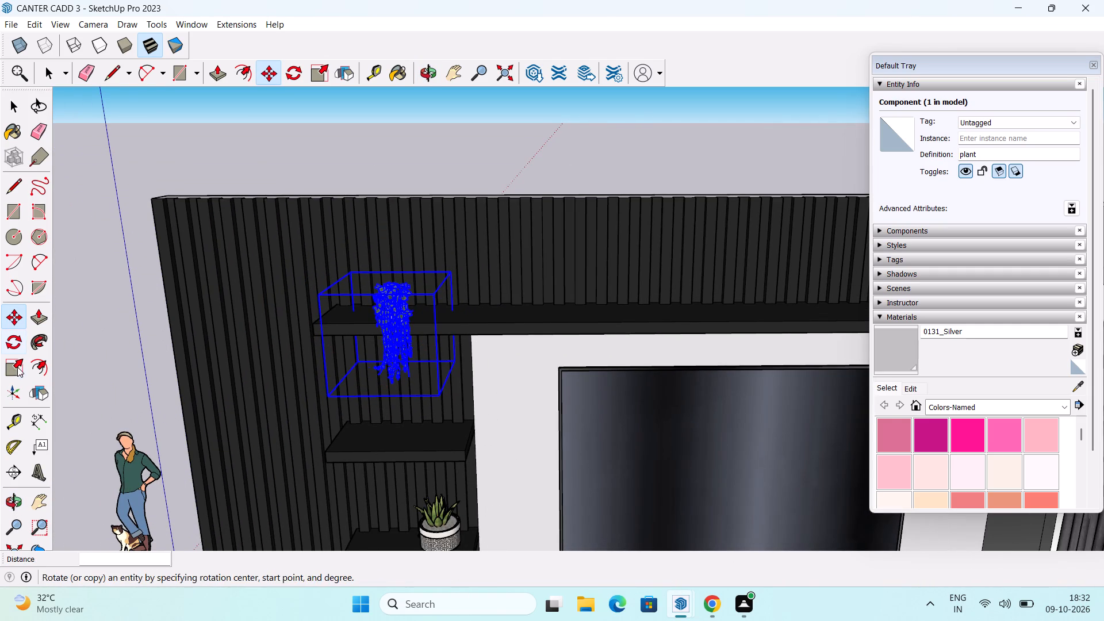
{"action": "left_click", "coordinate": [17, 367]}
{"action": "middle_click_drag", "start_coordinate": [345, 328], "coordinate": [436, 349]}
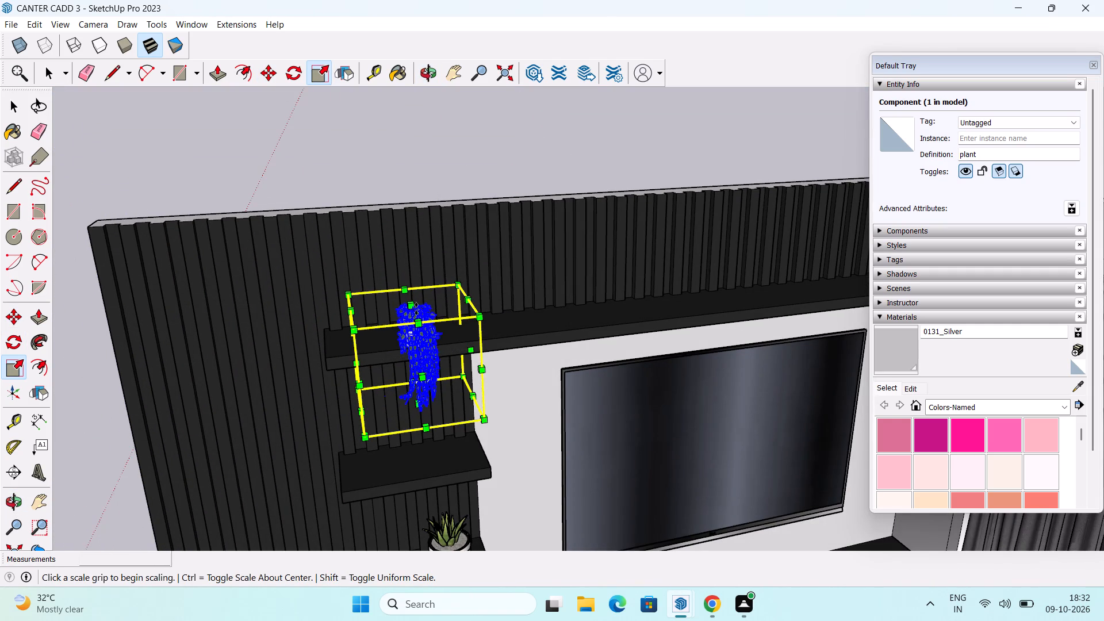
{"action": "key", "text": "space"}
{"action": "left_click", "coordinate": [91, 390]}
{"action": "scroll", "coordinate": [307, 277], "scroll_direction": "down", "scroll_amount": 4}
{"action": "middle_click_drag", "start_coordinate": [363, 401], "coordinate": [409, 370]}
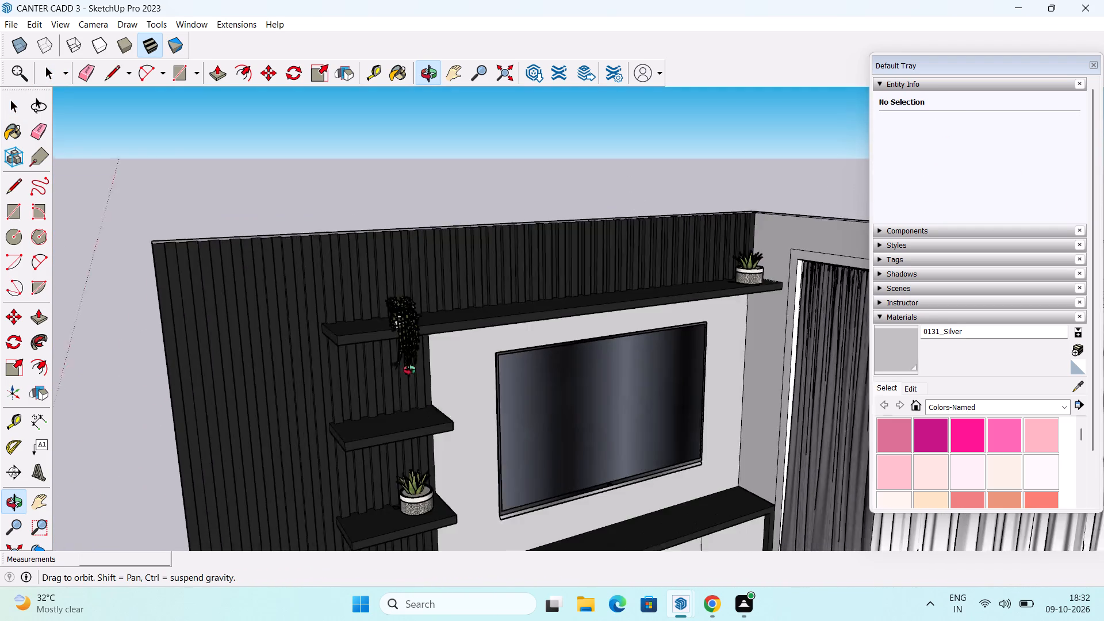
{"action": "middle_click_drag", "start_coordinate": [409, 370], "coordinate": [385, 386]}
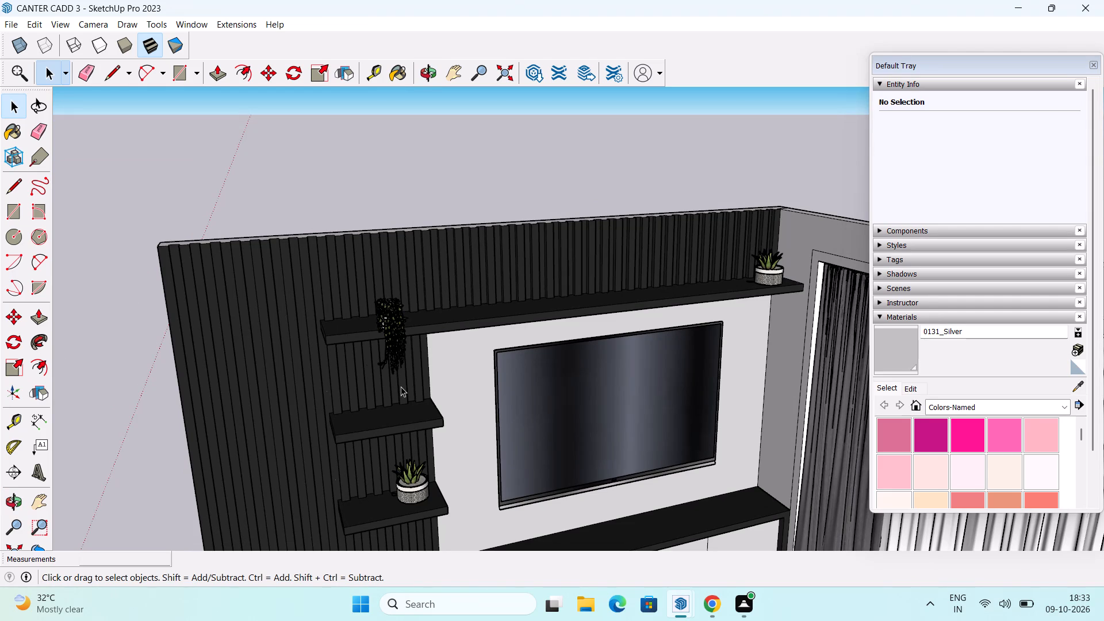
Import plant (6) from Downloads and place it on the TV cabinet top, just below the short shelves beside the TV panel.
{"action": "left_click", "coordinate": [14, 21]}
{"action": "left_click", "coordinate": [118, 239]}
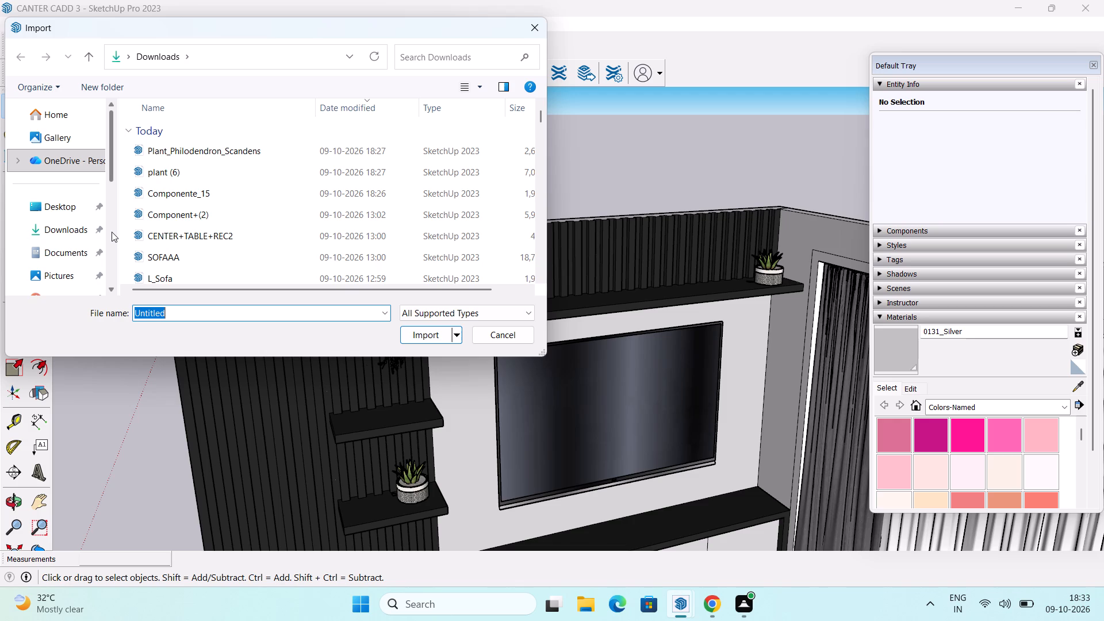
{"action": "left_click", "coordinate": [240, 178]}
{"action": "left_click", "coordinate": [438, 335]}
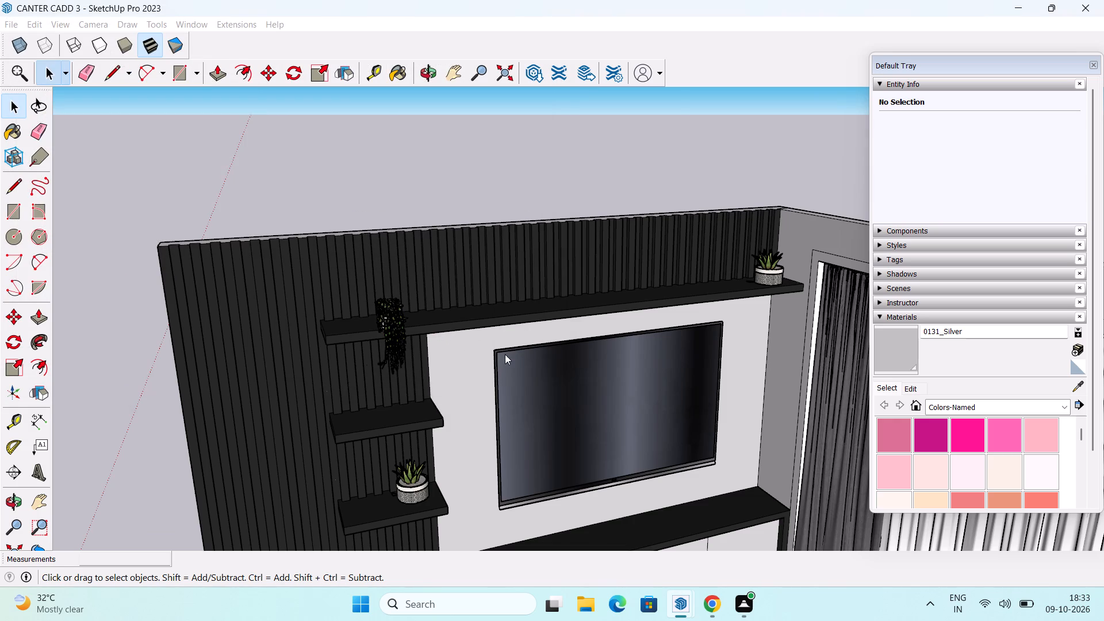
{"action": "scroll", "coordinate": [480, 385], "scroll_direction": "down", "scroll_amount": 6}
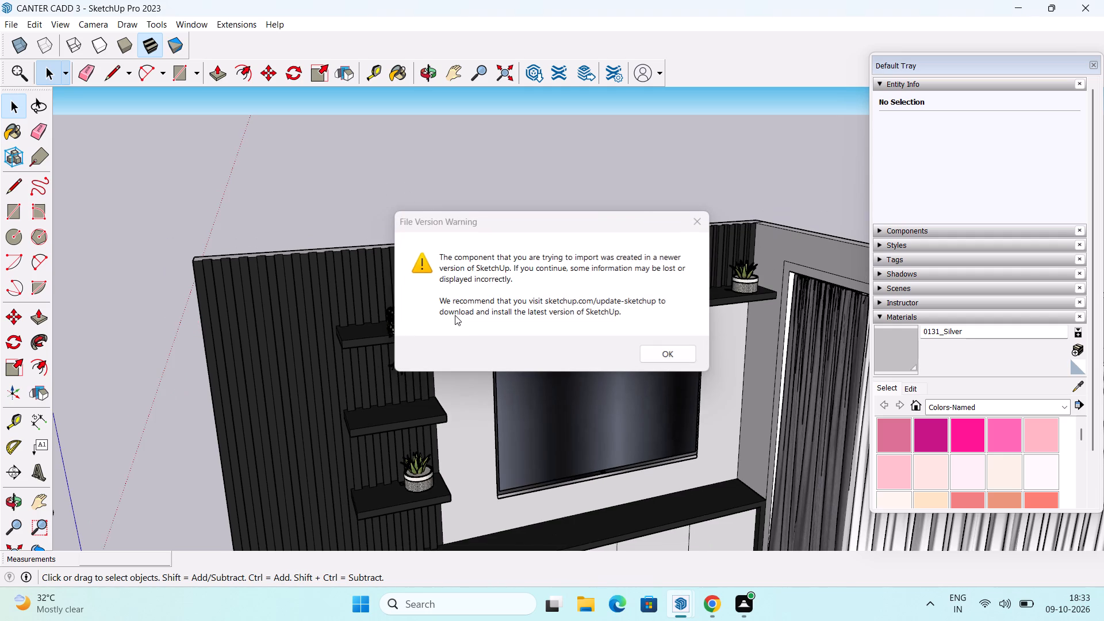
{"action": "left_click", "coordinate": [679, 355]}
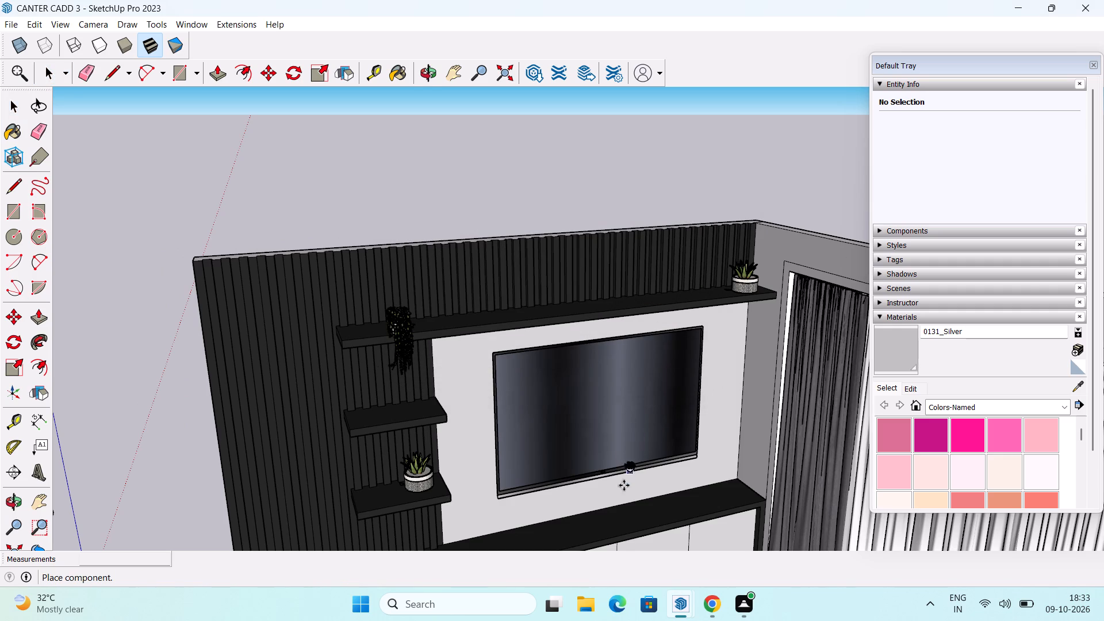
{"action": "middle_click_drag", "start_coordinate": [624, 486], "coordinate": [584, 374], "text": "shift"}
{"action": "scroll", "coordinate": [474, 416], "scroll_direction": "up", "scroll_amount": 6}
{"action": "scroll", "coordinate": [412, 448], "scroll_direction": "up", "scroll_amount": 3}
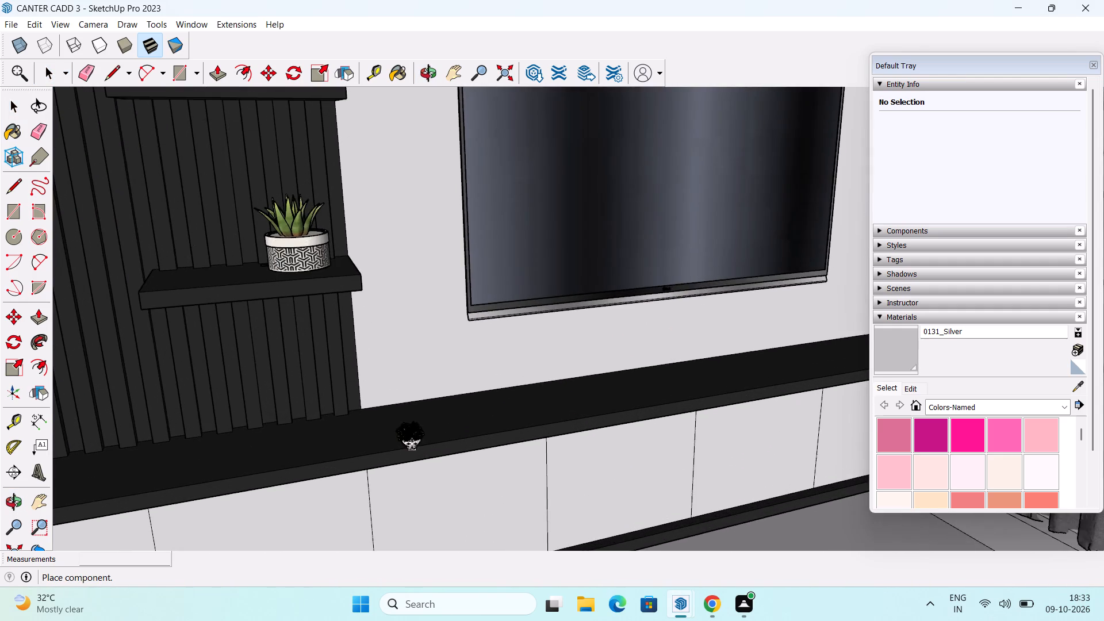
{"action": "scroll", "coordinate": [411, 443], "scroll_direction": "up", "scroll_amount": 3}
{"action": "middle_click_drag", "start_coordinate": [408, 438], "coordinate": [410, 452]}
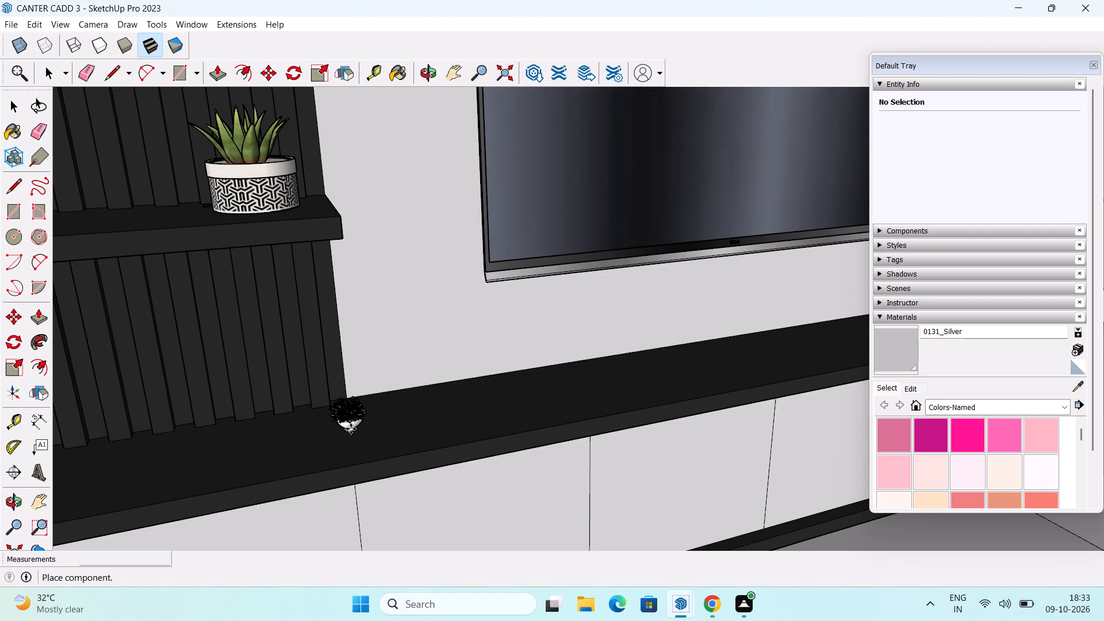
{"action": "left_click", "coordinate": [353, 429]}
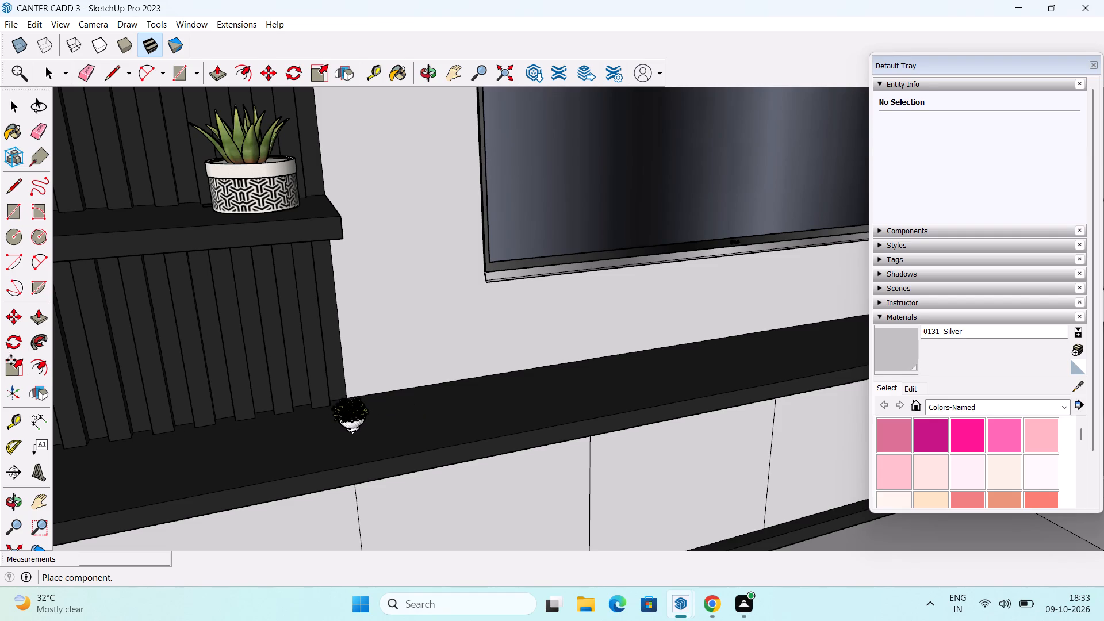
Scale up the plant on the TV cabinet in height, by 3.00 along green, and in depth along red.
{"action": "left_click", "coordinate": [17, 367]}
{"action": "scroll", "coordinate": [300, 410], "scroll_direction": "up", "scroll_amount": 2}
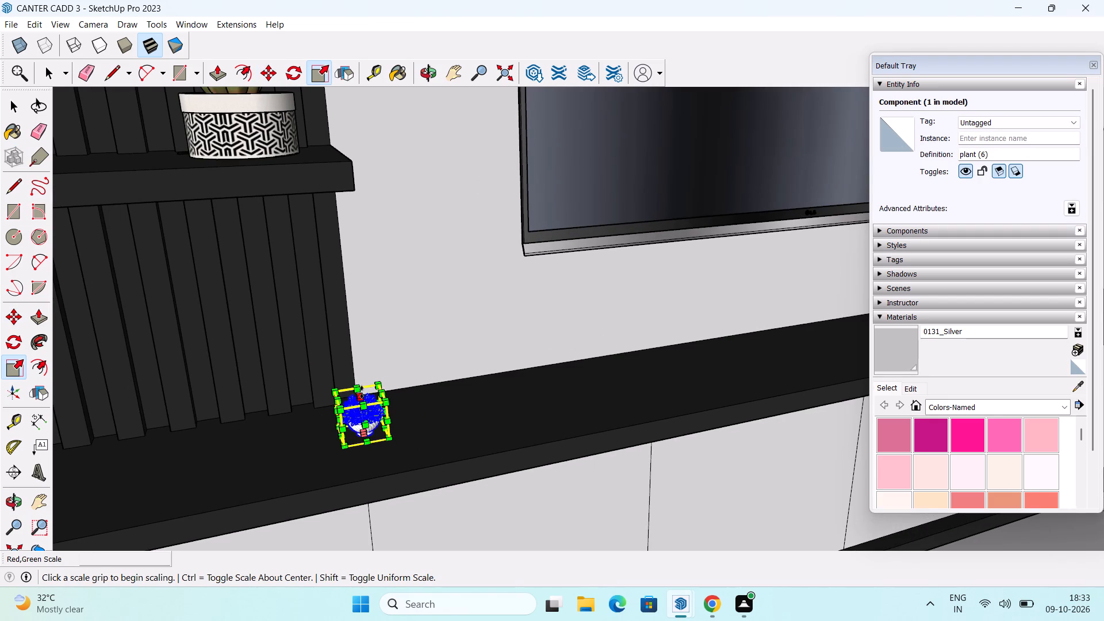
{"action": "left_click_drag", "start_coordinate": [359, 393], "coordinate": [367, 313]}
{"action": "middle_click_drag", "start_coordinate": [313, 425], "coordinate": [369, 419]}
{"action": "left_click_drag", "start_coordinate": [340, 393], "coordinate": [262, 440]}
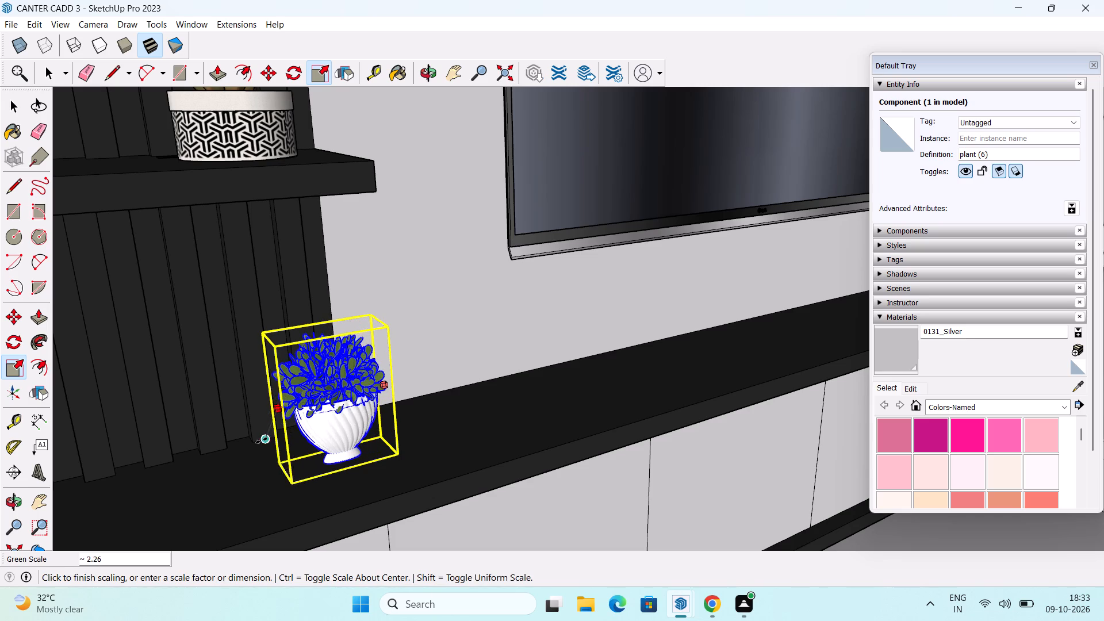
{"action": "left_click_drag", "start_coordinate": [262, 440], "coordinate": [243, 444]}
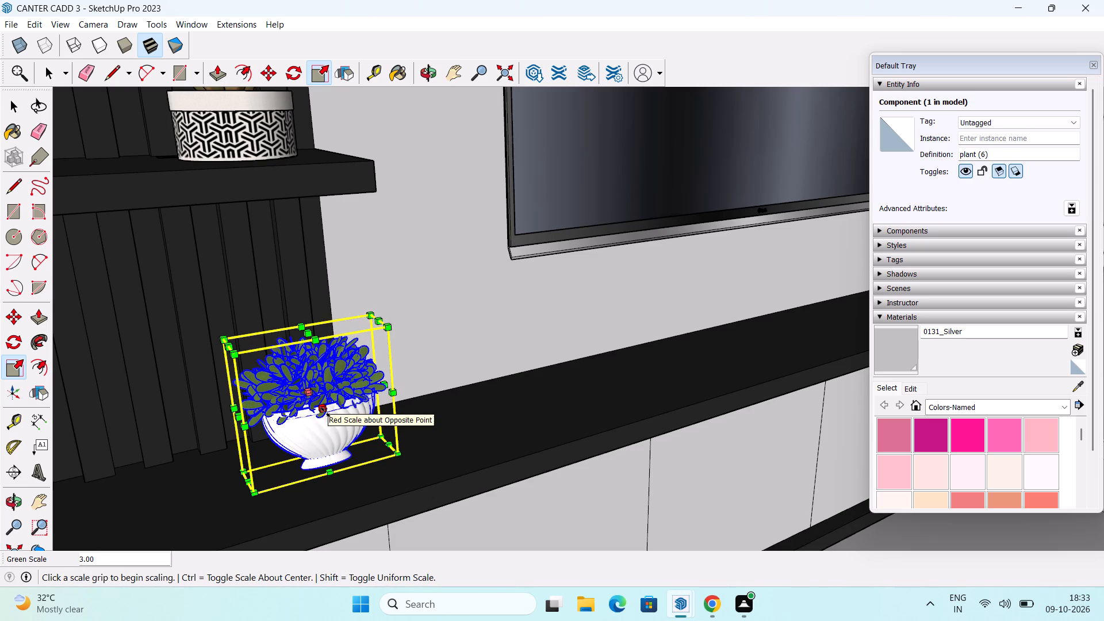
{"action": "left_click_drag", "start_coordinate": [325, 412], "coordinate": [351, 465]}
{"action": "scroll", "coordinate": [359, 443], "scroll_direction": "down", "scroll_amount": 12}
{"action": "middle_click_drag", "start_coordinate": [364, 422], "coordinate": [297, 408]}
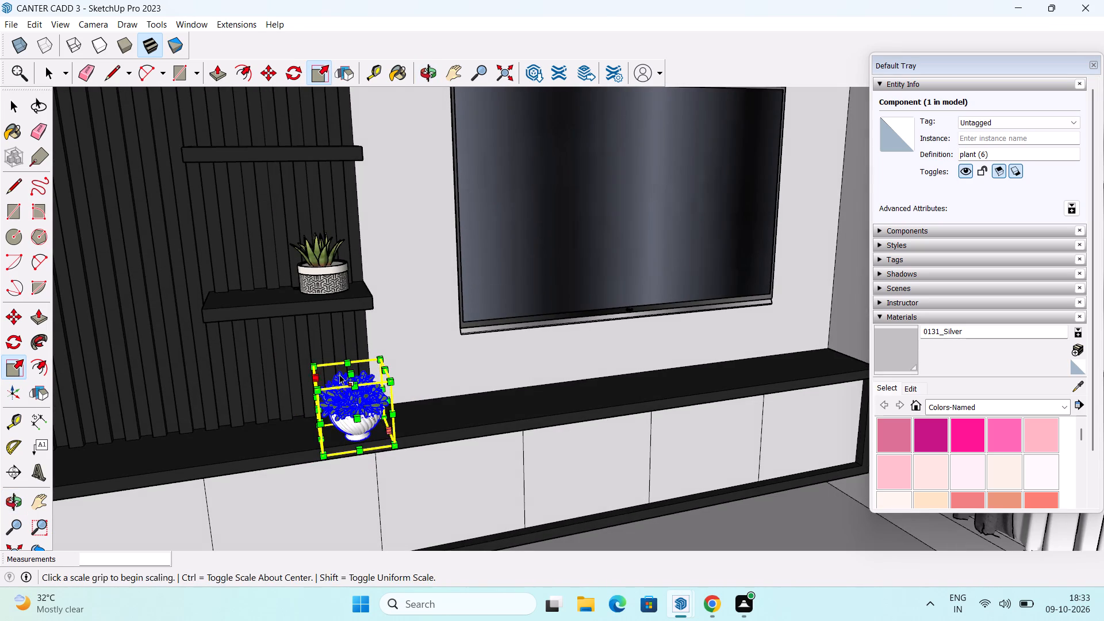
{"action": "key", "text": "space"}
{"action": "left_click", "coordinate": [756, 510]}
Copy the plant on the TV cabinet about 11' 6 5/16" along the green axis to the cabinet's far end near the curtain.
{"action": "scroll", "coordinate": [721, 469], "scroll_direction": "down", "scroll_amount": 2}
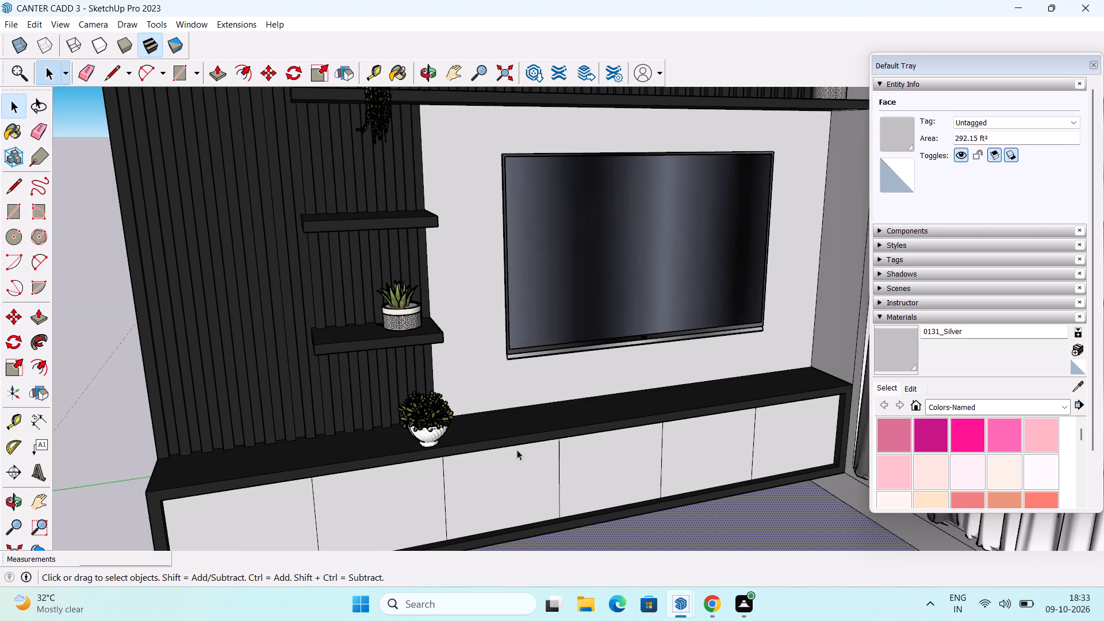
{"action": "middle_click_drag", "start_coordinate": [514, 446], "coordinate": [430, 386]}
{"action": "left_click", "coordinate": [425, 421]}
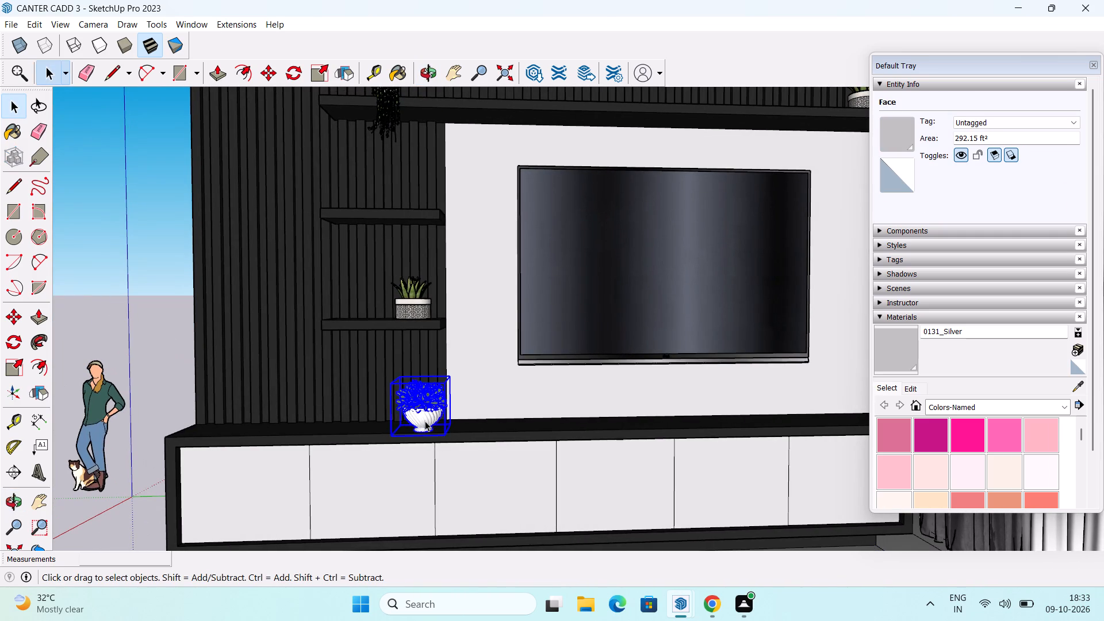
{"action": "key", "text": "m"}
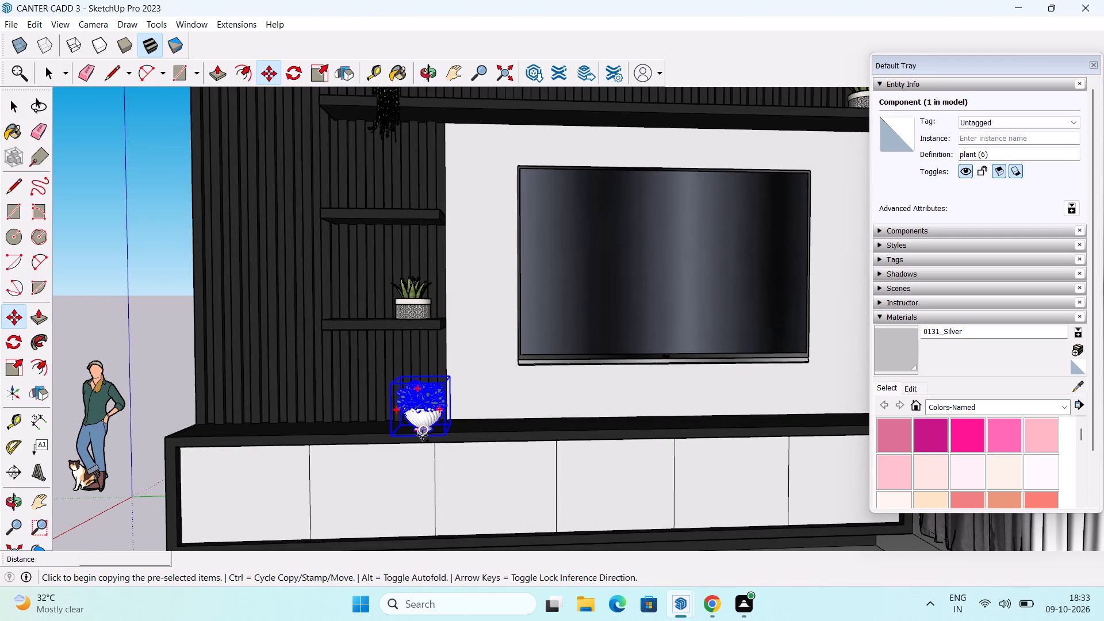
{"action": "left_click_drag", "start_coordinate": [424, 432], "coordinate": [448, 429]}
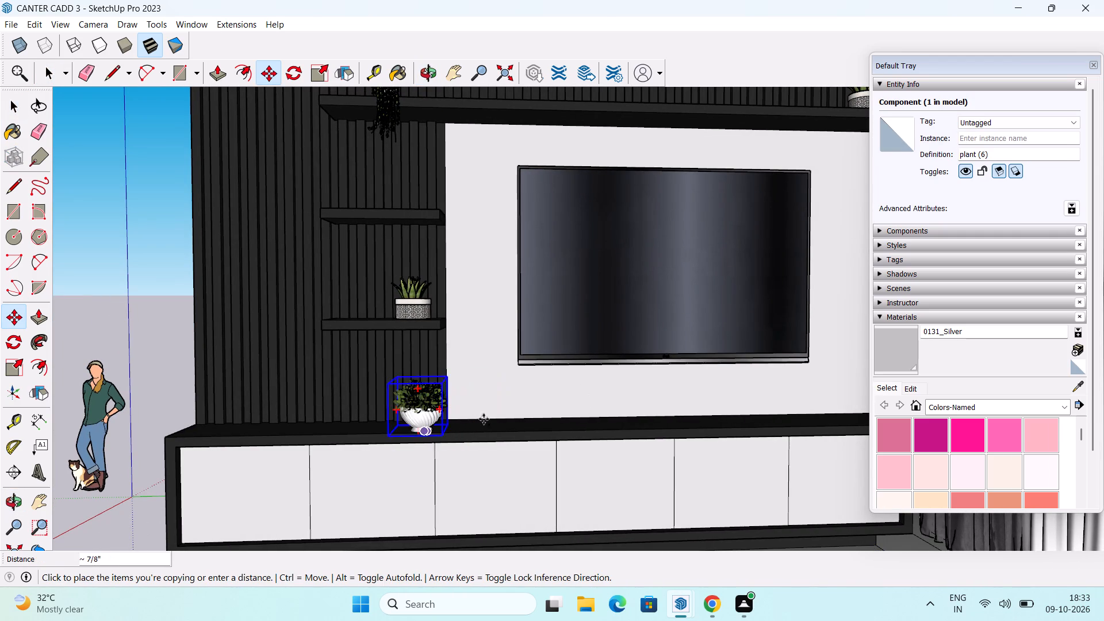
{"action": "middle_click_drag", "start_coordinate": [620, 419], "coordinate": [685, 518]}
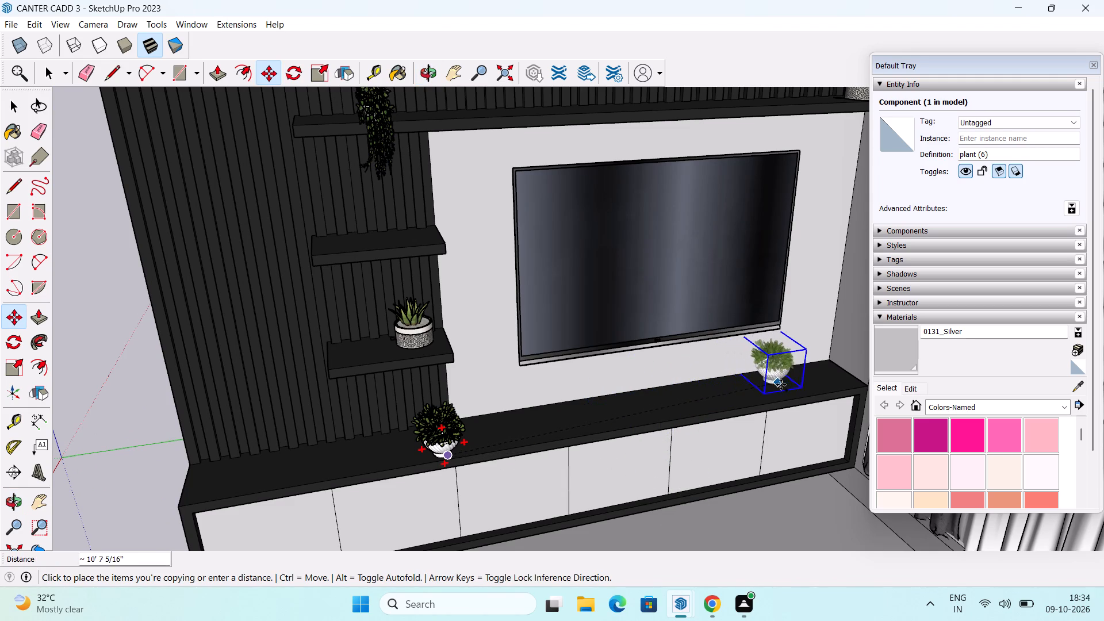
{"action": "left_click", "coordinate": [821, 388]}
{"action": "scroll", "coordinate": [819, 398], "scroll_direction": "down", "scroll_amount": 6}
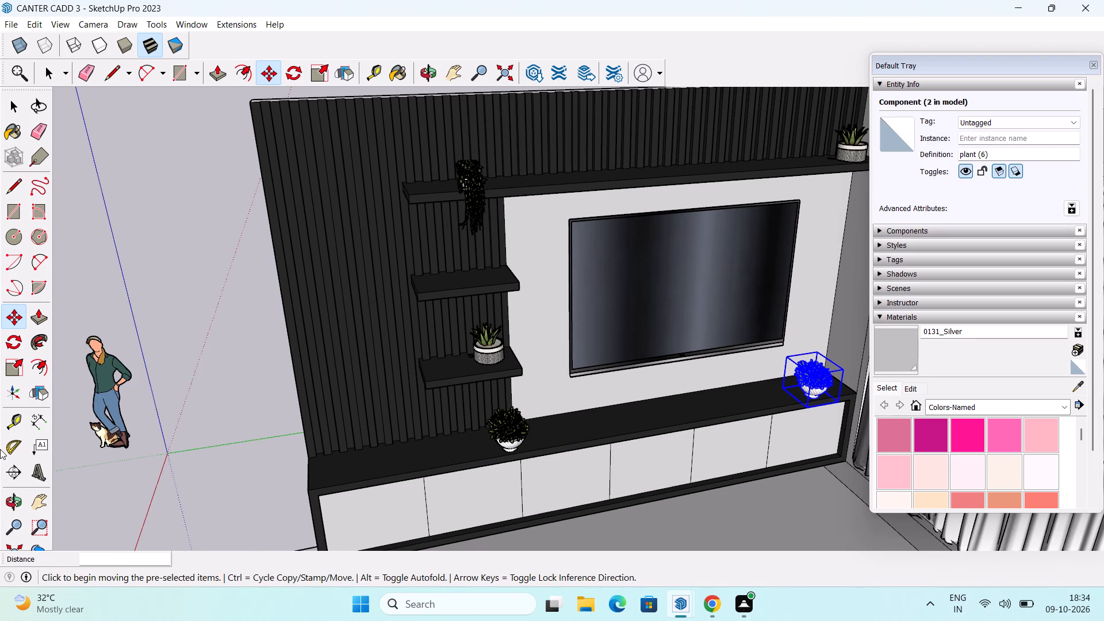
{"action": "key", "text": "space"}
{"action": "left_click", "coordinate": [255, 398]}
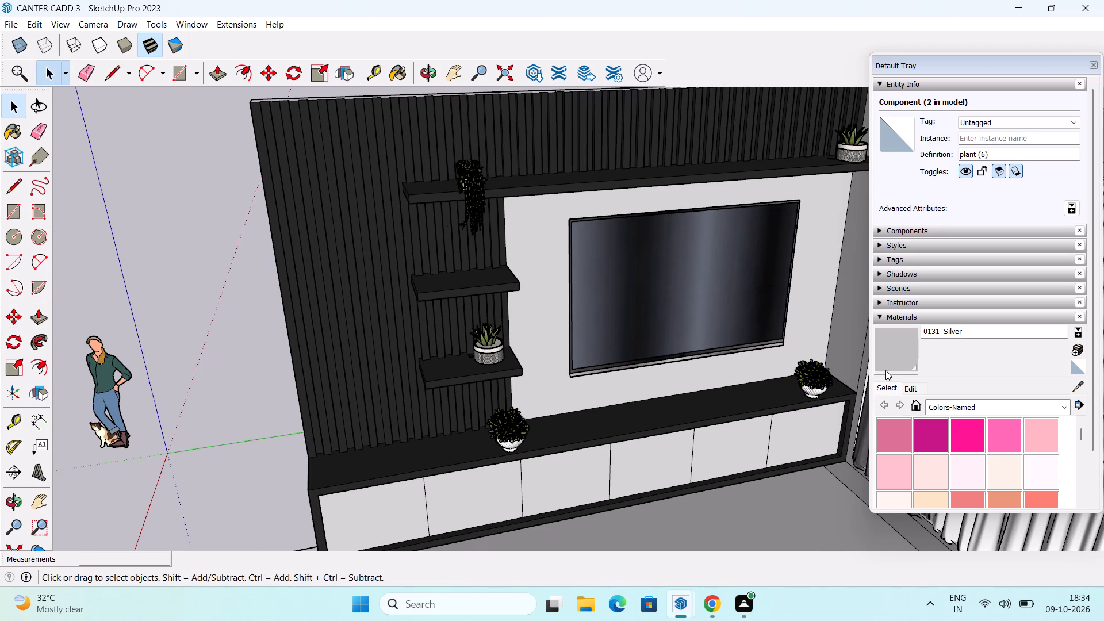
Copy the plant at the cabinet's curtain end by its pot base onto the middle of the centre table's top.
{"action": "middle_click_drag", "start_coordinate": [885, 367], "coordinate": [658, 231]}
{"action": "left_click_drag", "start_coordinate": [658, 231], "coordinate": [665, 235]}
{"action": "scroll", "coordinate": [705, 319], "scroll_direction": "down", "scroll_amount": 6}
{"action": "middle_click_drag", "start_coordinate": [695, 361], "coordinate": [652, 304]}
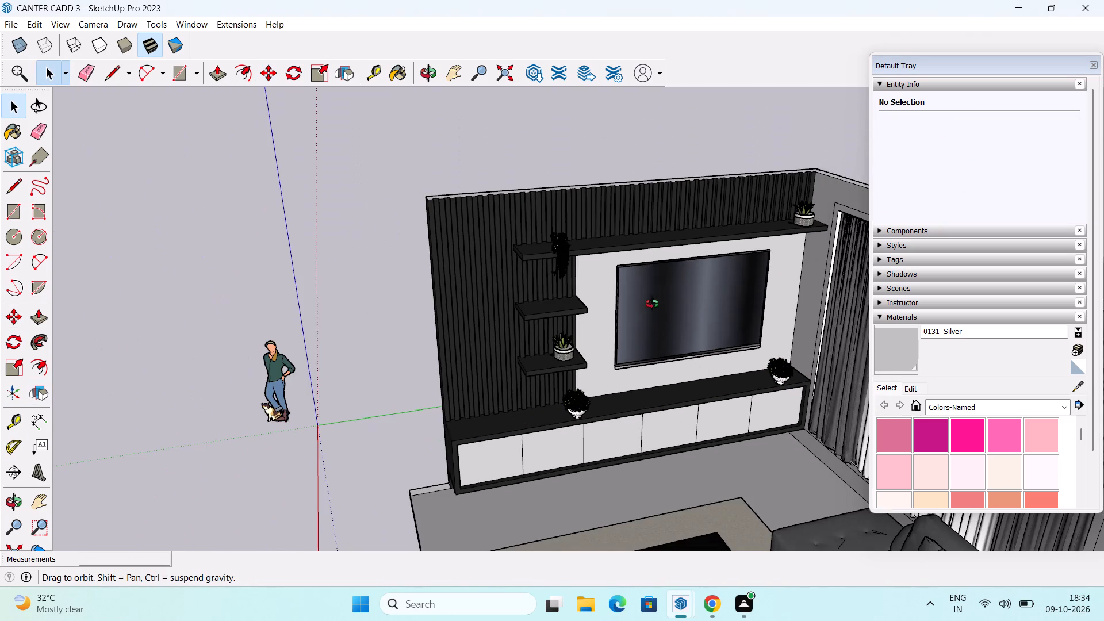
{"action": "middle_click_drag", "start_coordinate": [652, 304], "coordinate": [620, 275]}
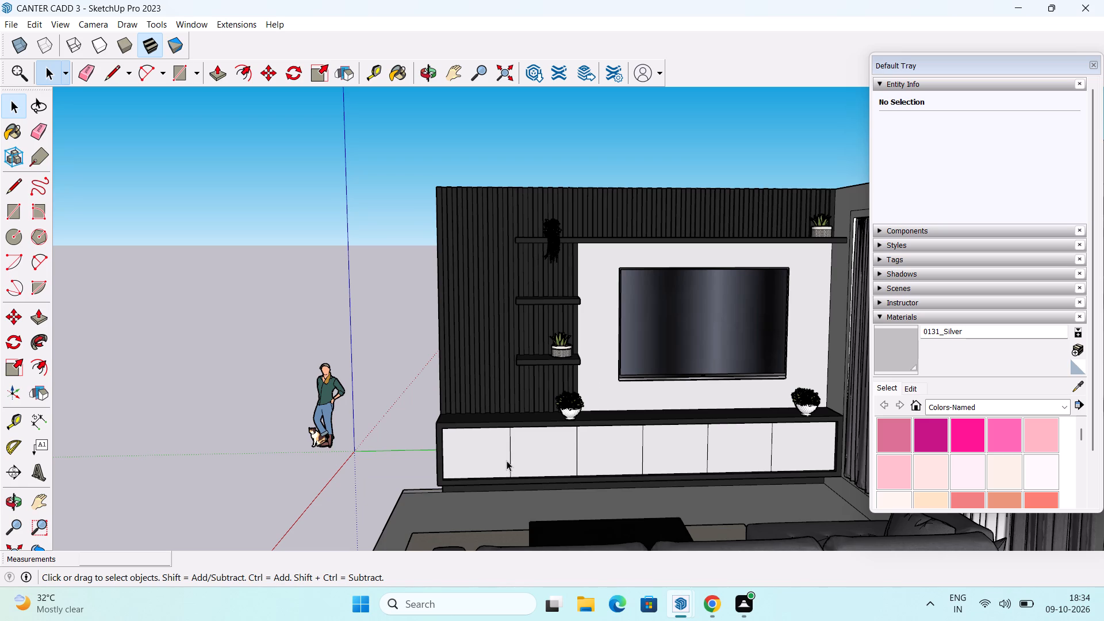
{"action": "left_click", "coordinate": [808, 402]}
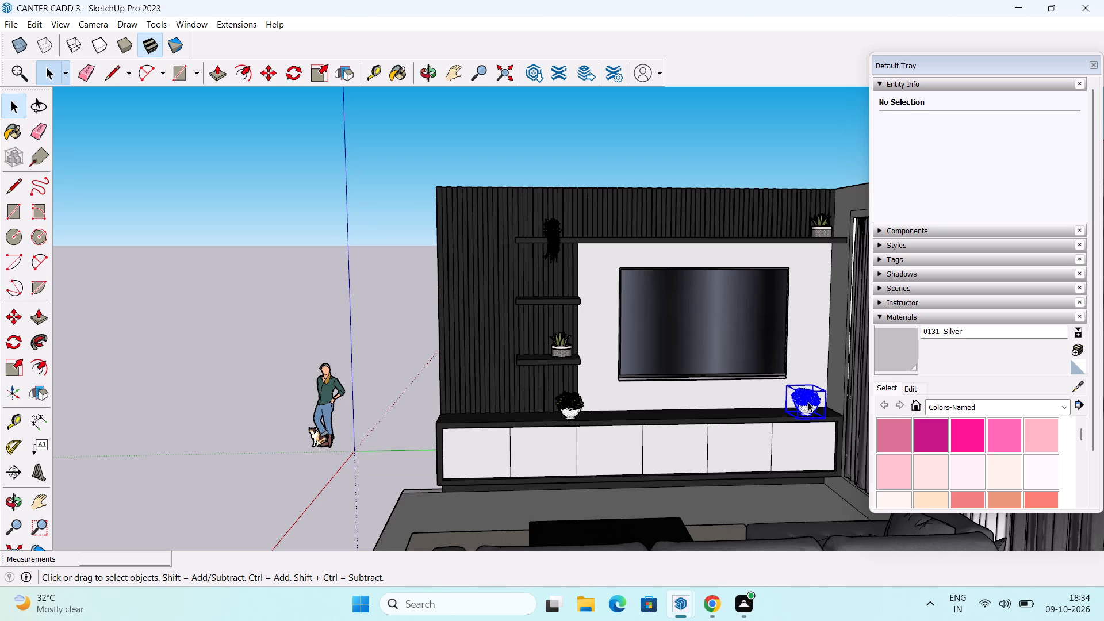
{"action": "key", "text": "m"}
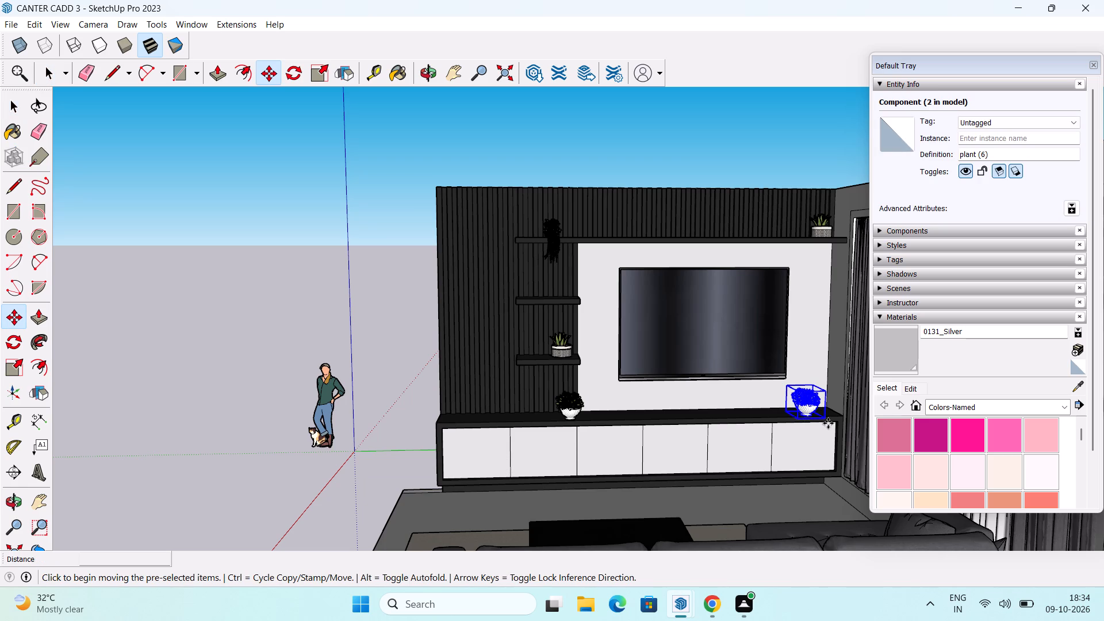
{"action": "scroll", "coordinate": [804, 427], "scroll_direction": "up", "scroll_amount": 7}
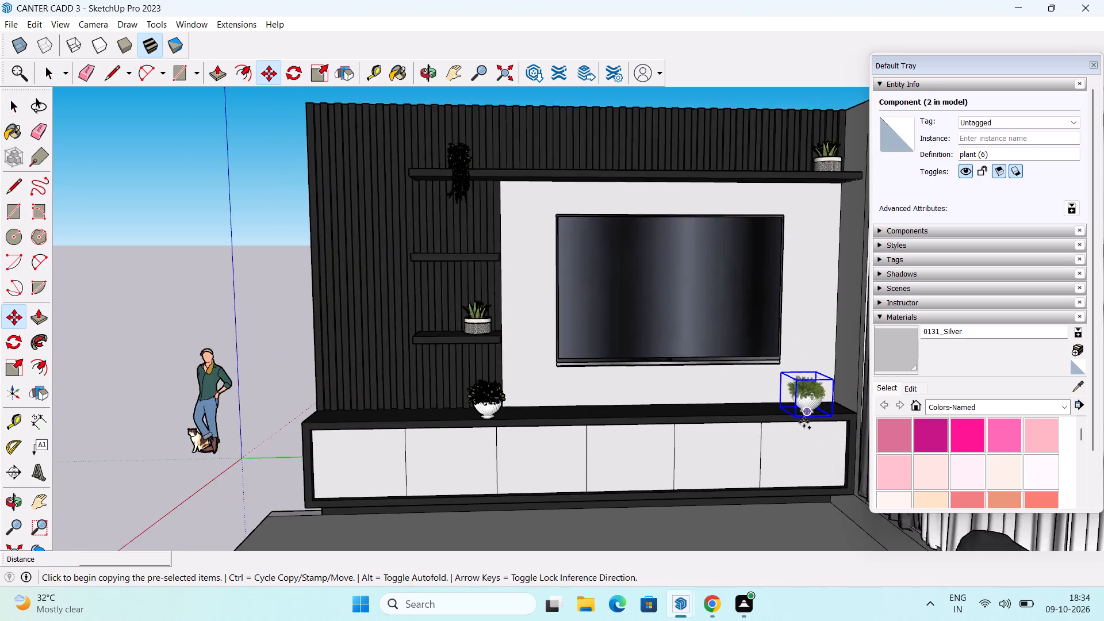
{"action": "scroll", "coordinate": [804, 422], "scroll_direction": "up", "scroll_amount": 2}
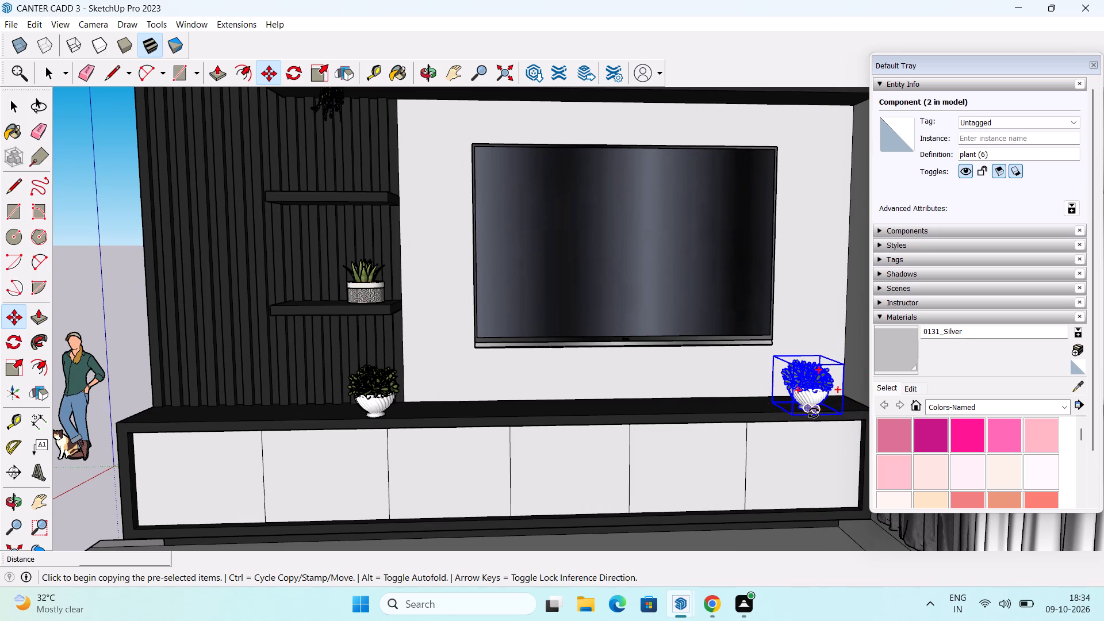
{"action": "left_click", "coordinate": [809, 413]}
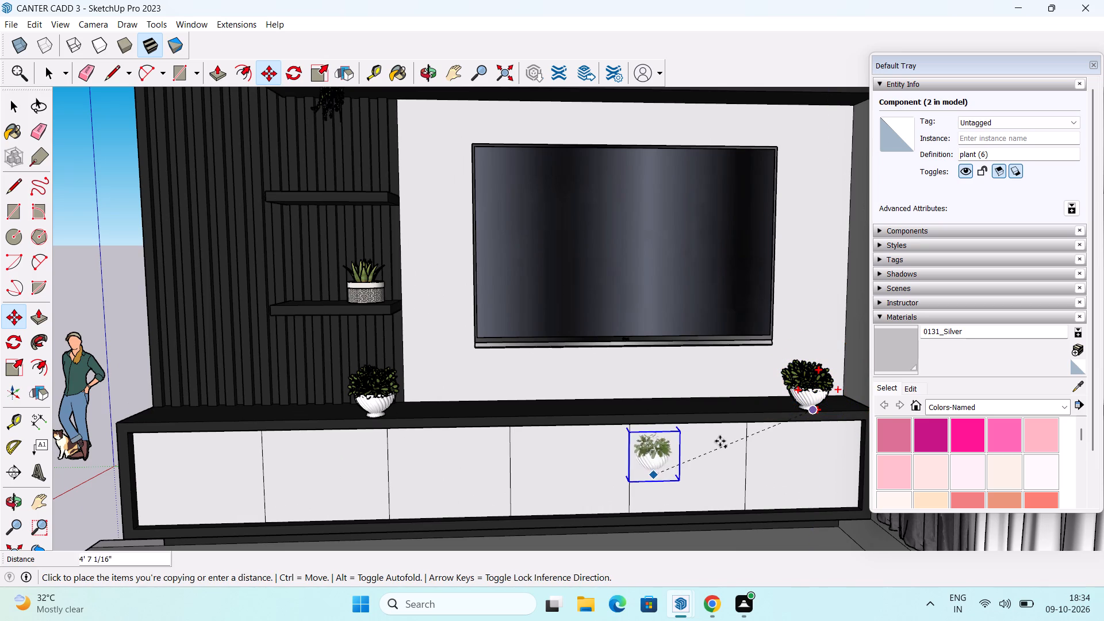
{"action": "scroll", "coordinate": [636, 491], "scroll_direction": "down", "scroll_amount": 3}
{"action": "middle_click_drag", "start_coordinate": [641, 487], "coordinate": [562, 277]}
{"action": "middle_click_drag", "start_coordinate": [565, 277], "coordinate": [585, 344]}
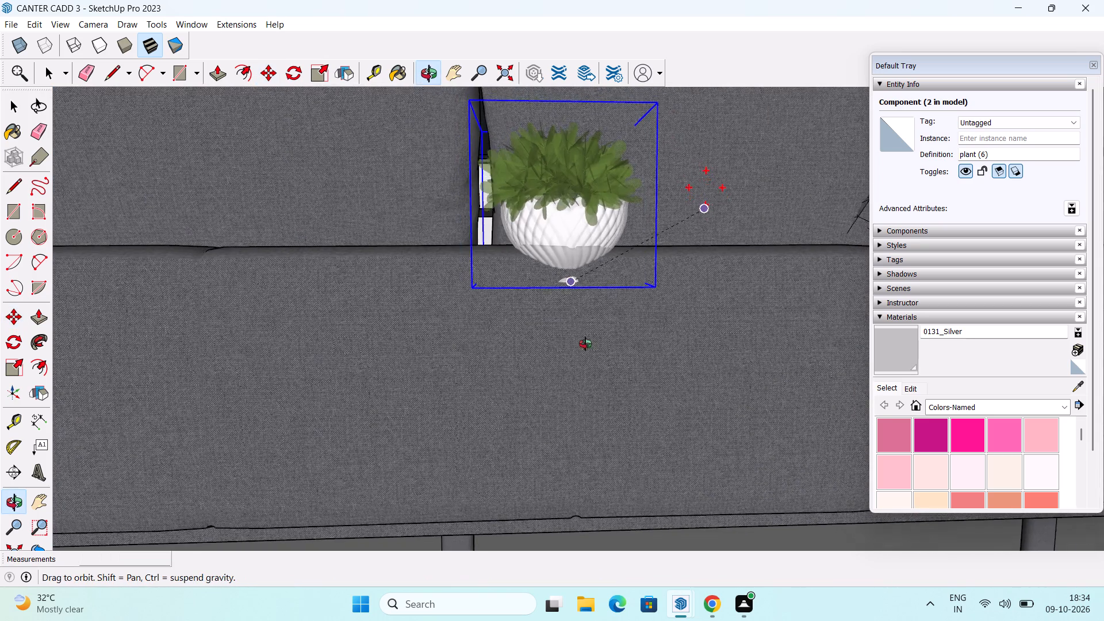
{"action": "middle_click_drag", "start_coordinate": [585, 344], "coordinate": [774, 481]}
{"action": "scroll", "coordinate": [409, 397], "scroll_direction": "down", "scroll_amount": 2}
{"action": "middle_click_drag", "start_coordinate": [340, 407], "coordinate": [540, 365], "text": "shift"}
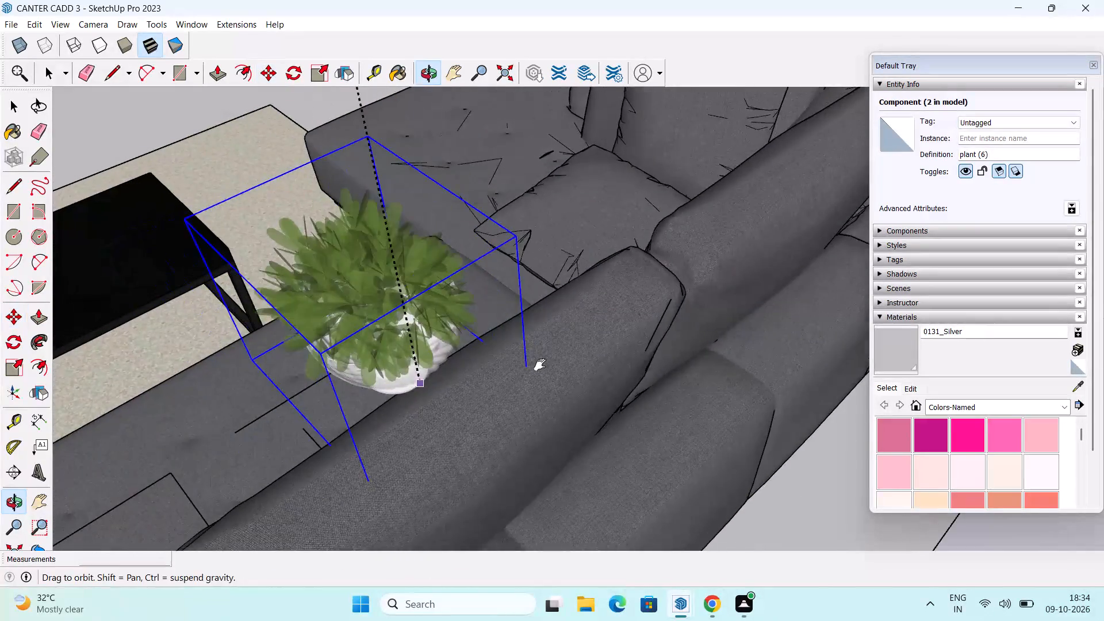
{"action": "middle_click_drag", "start_coordinate": [540, 365], "coordinate": [737, 366], "text": "shift"}
{"action": "middle_click_drag", "start_coordinate": [298, 440], "coordinate": [551, 408]}
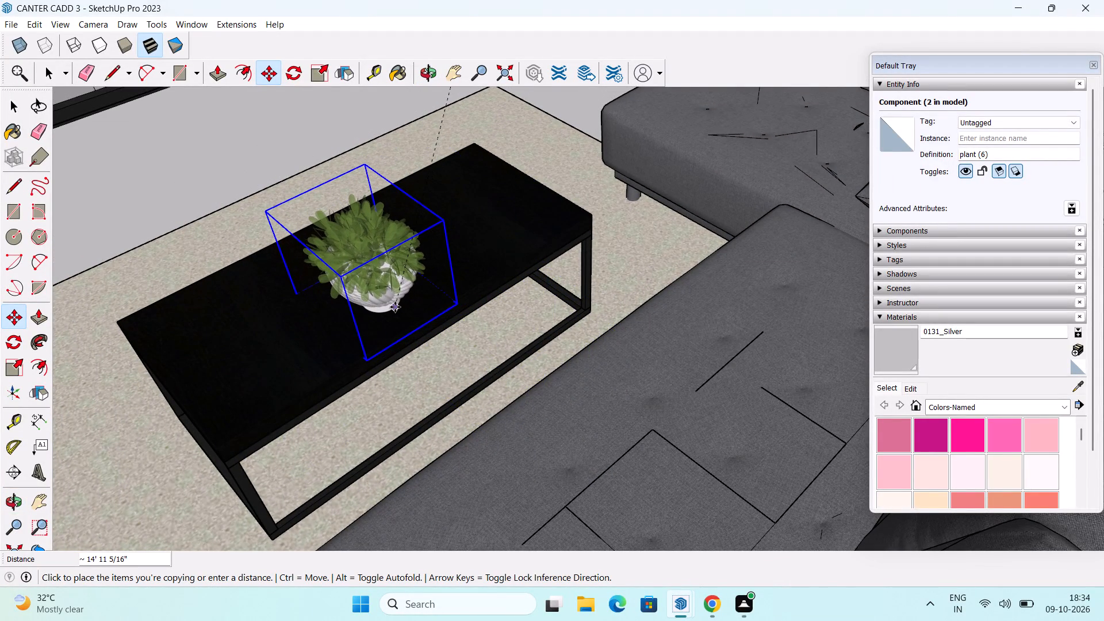
{"action": "left_click_drag", "start_coordinate": [395, 307], "coordinate": [396, 314]}
{"action": "scroll", "coordinate": [401, 339], "scroll_direction": "down", "scroll_amount": 3}
{"action": "middle_click_drag", "start_coordinate": [401, 353], "coordinate": [319, 249]}
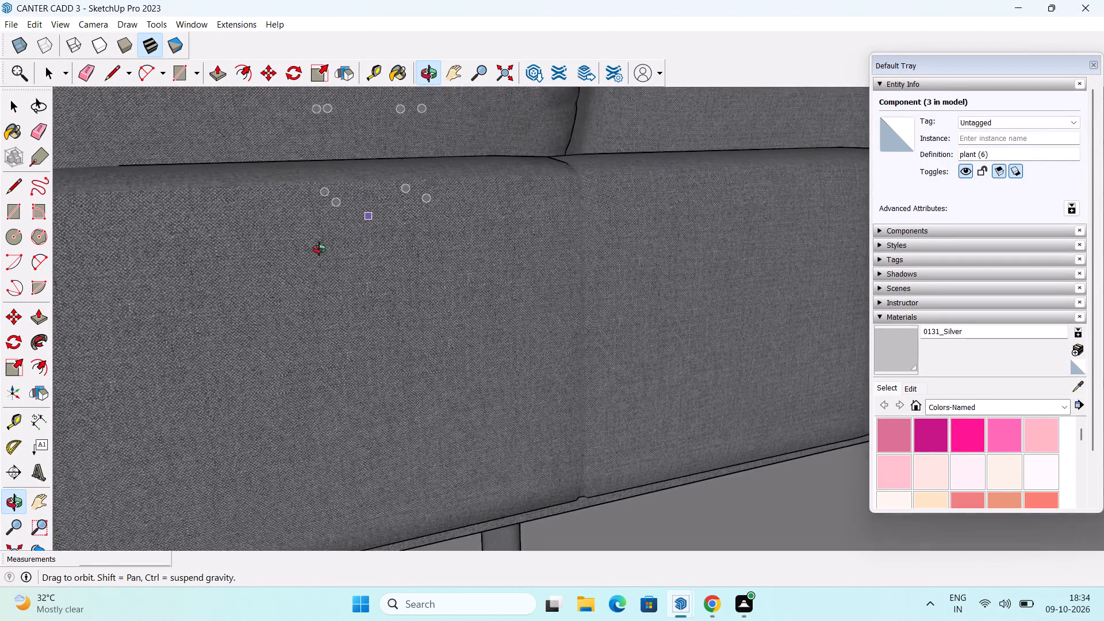
{"action": "middle_click_drag", "start_coordinate": [319, 249], "coordinate": [461, 425]}
{"action": "key", "text": "space"}
{"action": "left_click", "coordinate": [310, 278]}
Examine the furnished living room from several angles, checking the plants on the centre table, TV cabinet and wall shelves.
{"action": "scroll", "coordinate": [370, 273], "scroll_direction": "down", "scroll_amount": 3}
{"action": "middle_click_drag", "start_coordinate": [432, 355], "coordinate": [417, 228]}
{"action": "scroll", "coordinate": [434, 235], "scroll_direction": "down", "scroll_amount": 3}
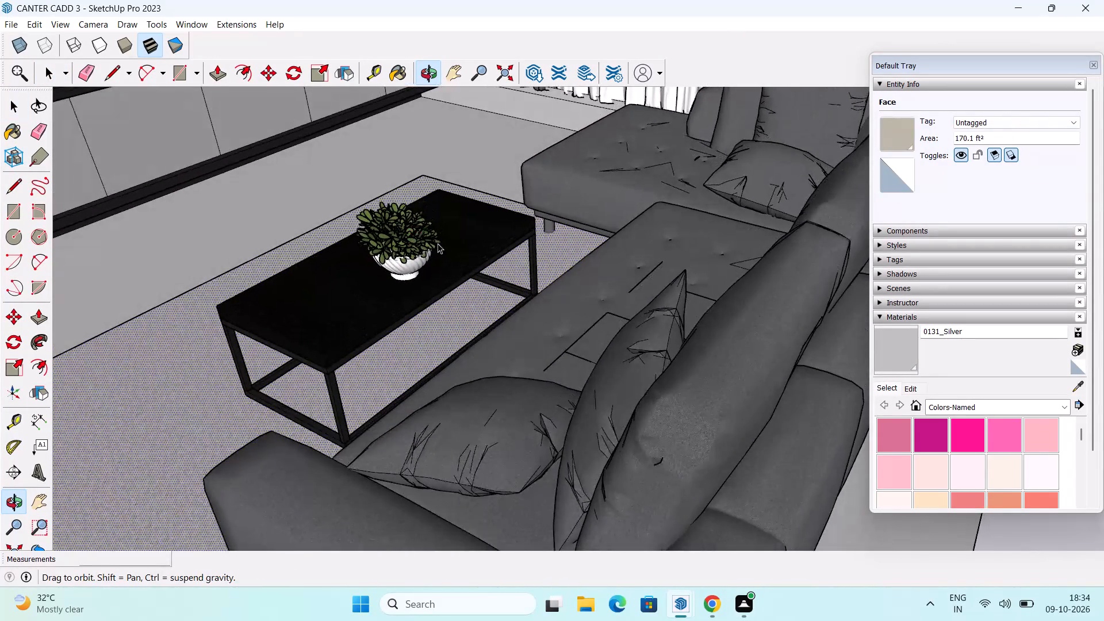
{"action": "scroll", "coordinate": [438, 243], "scroll_direction": "down", "scroll_amount": 5}
{"action": "scroll", "coordinate": [459, 321], "scroll_direction": "up", "scroll_amount": 1}
{"action": "scroll", "coordinate": [462, 335], "scroll_direction": "down", "scroll_amount": 15}
{"action": "scroll", "coordinate": [401, 348], "scroll_direction": "down", "scroll_amount": 2}
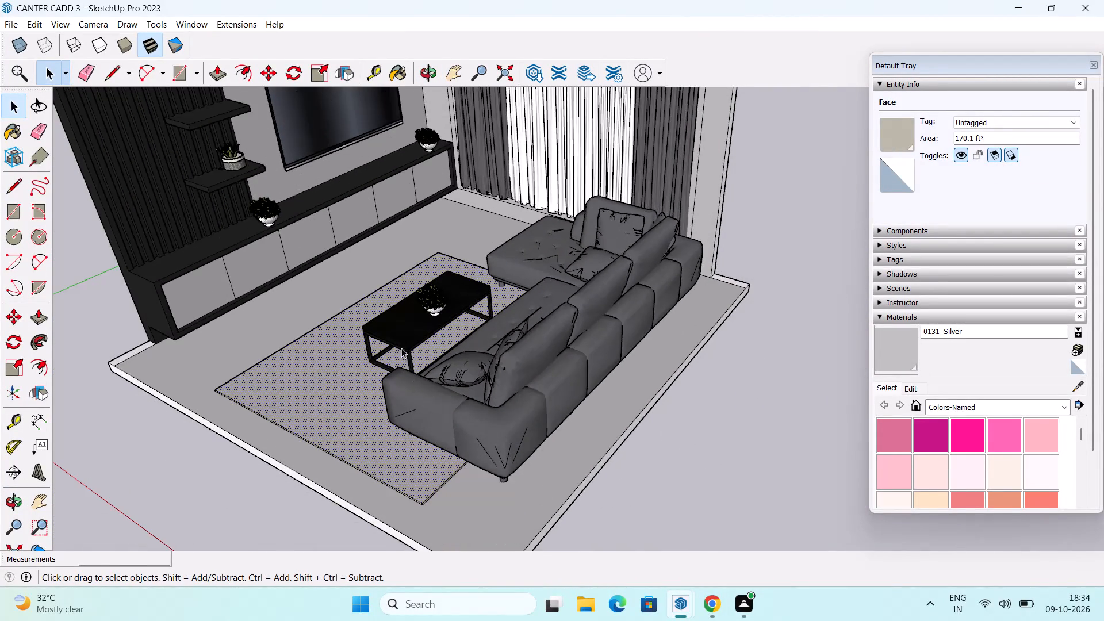
{"action": "scroll", "coordinate": [401, 348], "scroll_direction": "down", "scroll_amount": 5}
{"action": "middle_click_drag", "start_coordinate": [489, 253], "coordinate": [500, 367]}
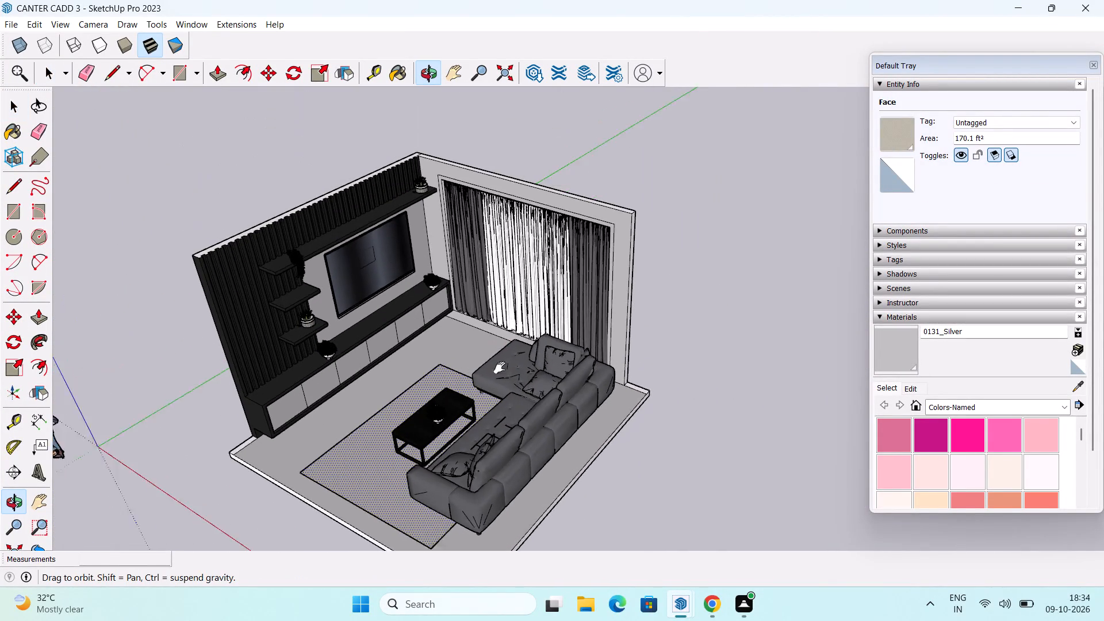
{"action": "middle_click_drag", "start_coordinate": [500, 367], "coordinate": [497, 389]}
{"action": "middle_click_drag", "start_coordinate": [453, 359], "coordinate": [379, 316]}
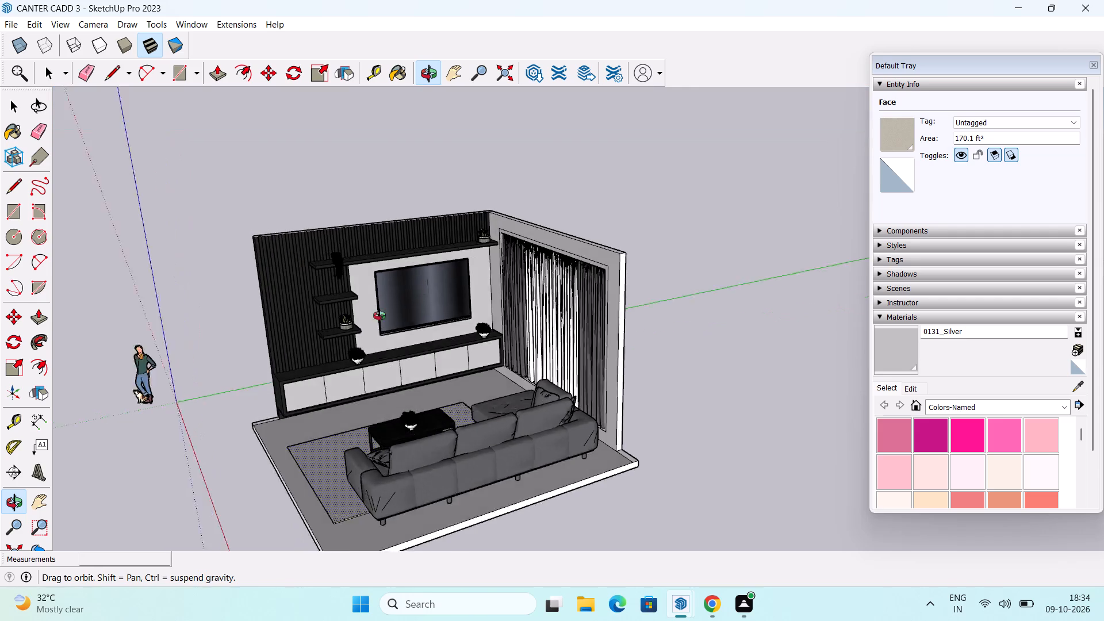
{"action": "middle_click_drag", "start_coordinate": [379, 316], "coordinate": [381, 308]}
{"action": "scroll", "coordinate": [324, 289], "scroll_direction": "up", "scroll_amount": 10}
{"action": "middle_click_drag", "start_coordinate": [324, 286], "coordinate": [397, 302]}
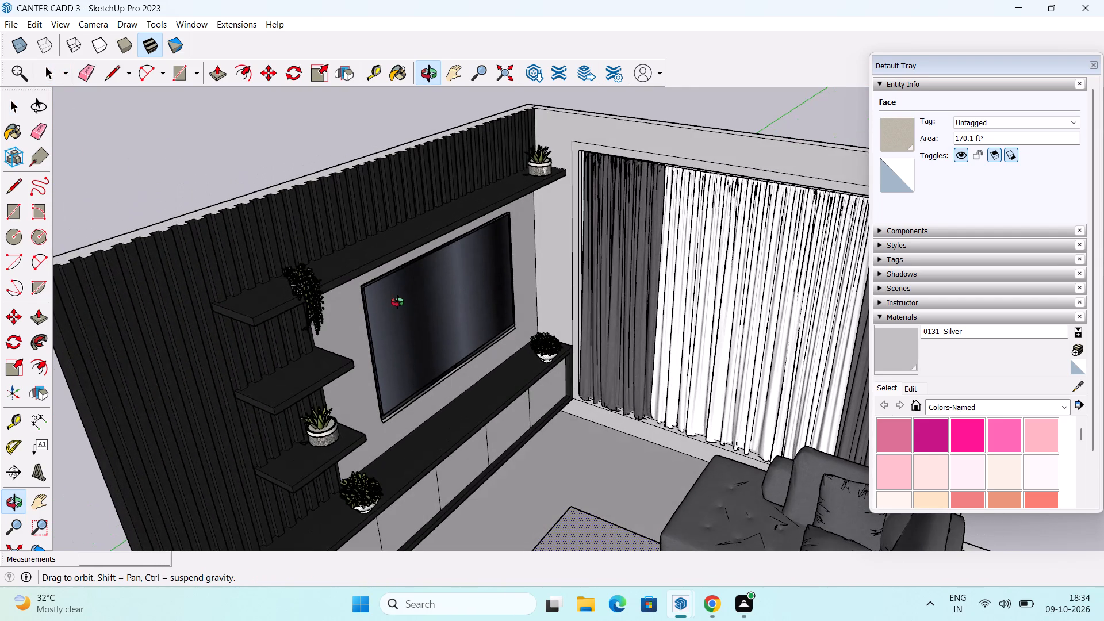
{"action": "middle_click_drag", "start_coordinate": [397, 302], "coordinate": [397, 306]}
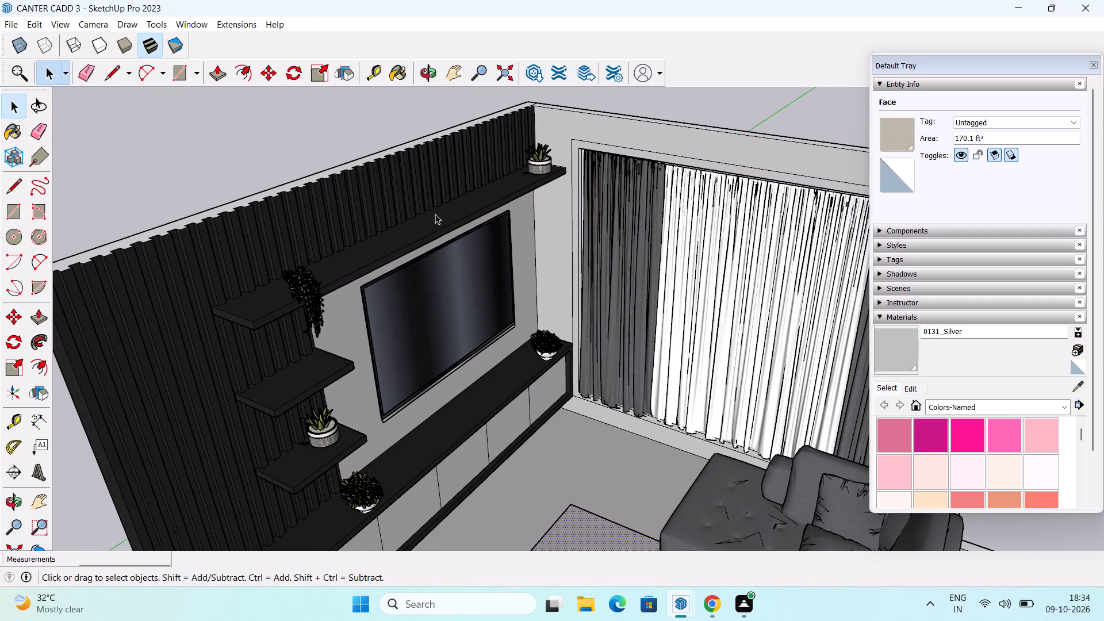
{"action": "scroll", "coordinate": [435, 214], "scroll_direction": "down", "scroll_amount": 1}
{"action": "scroll", "coordinate": [476, 321], "scroll_direction": "down", "scroll_amount": 2}
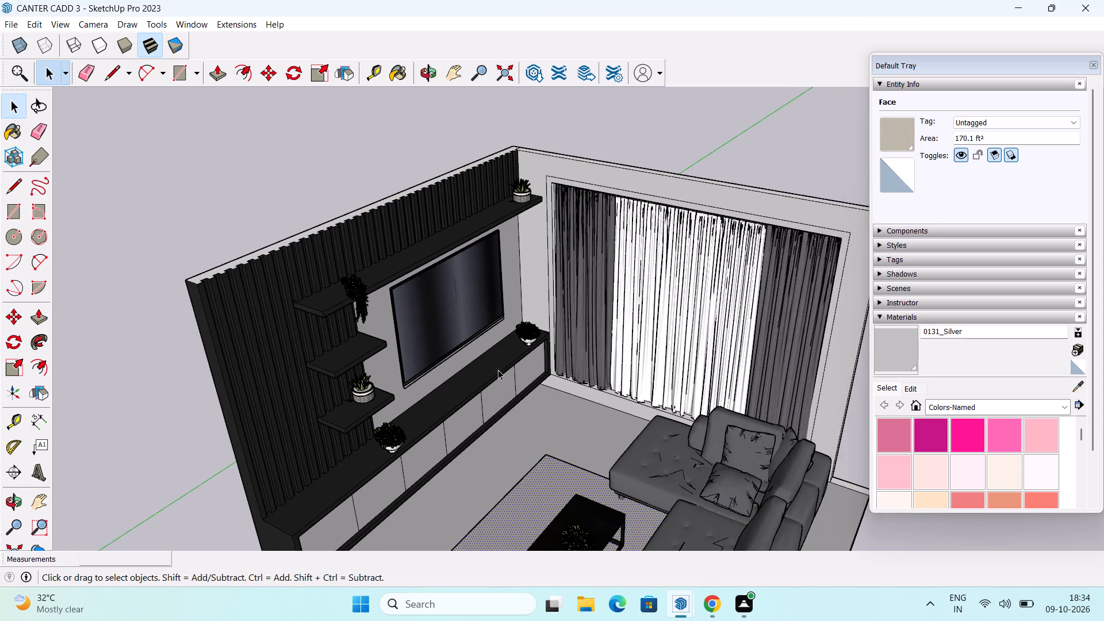
{"action": "middle_click_drag", "start_coordinate": [500, 374], "coordinate": [469, 355]}
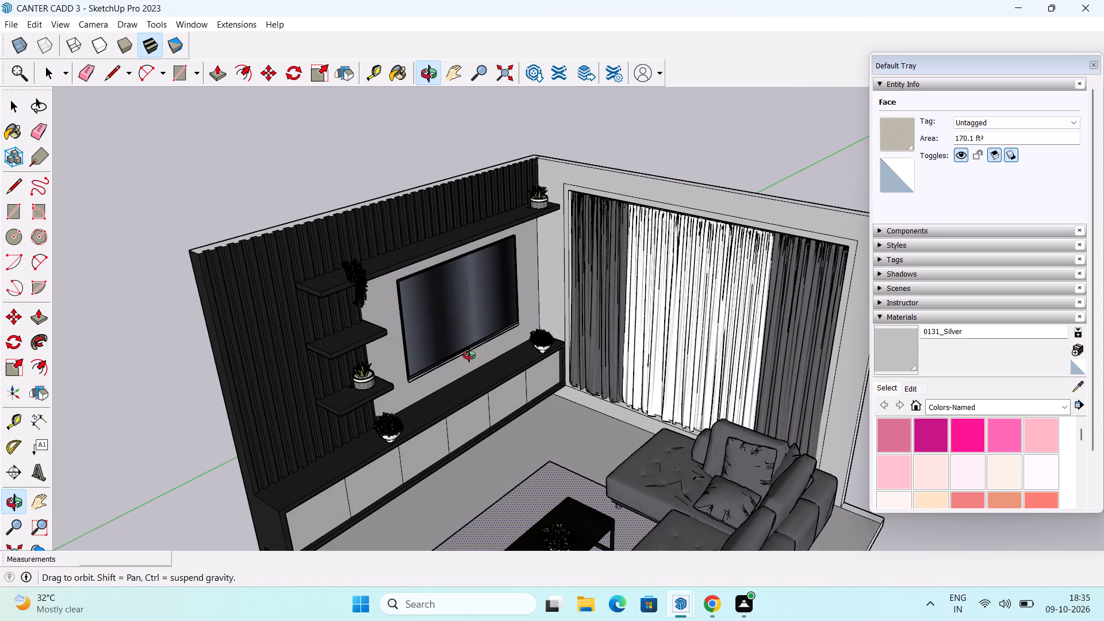
{"action": "middle_click_drag", "start_coordinate": [469, 355], "coordinate": [338, 337]}
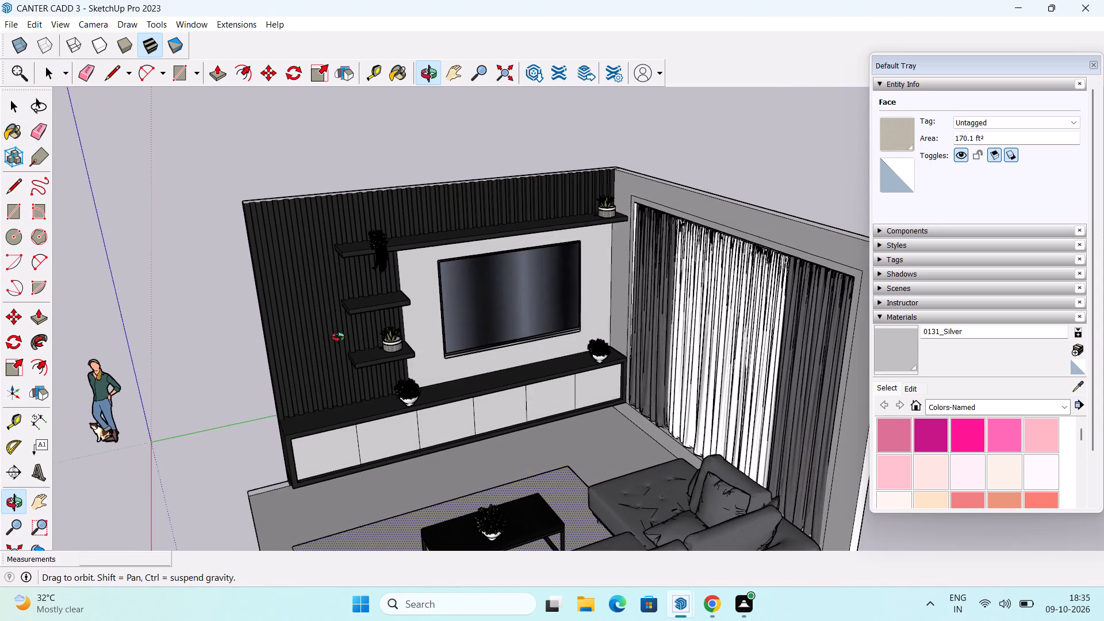
{"action": "middle_click_drag", "start_coordinate": [338, 337], "coordinate": [338, 336]}
Import books.skp from Downloads and place it on the TV cabinet top, beside the plant under the short shelves.
{"action": "left_click", "coordinate": [5, 24]}
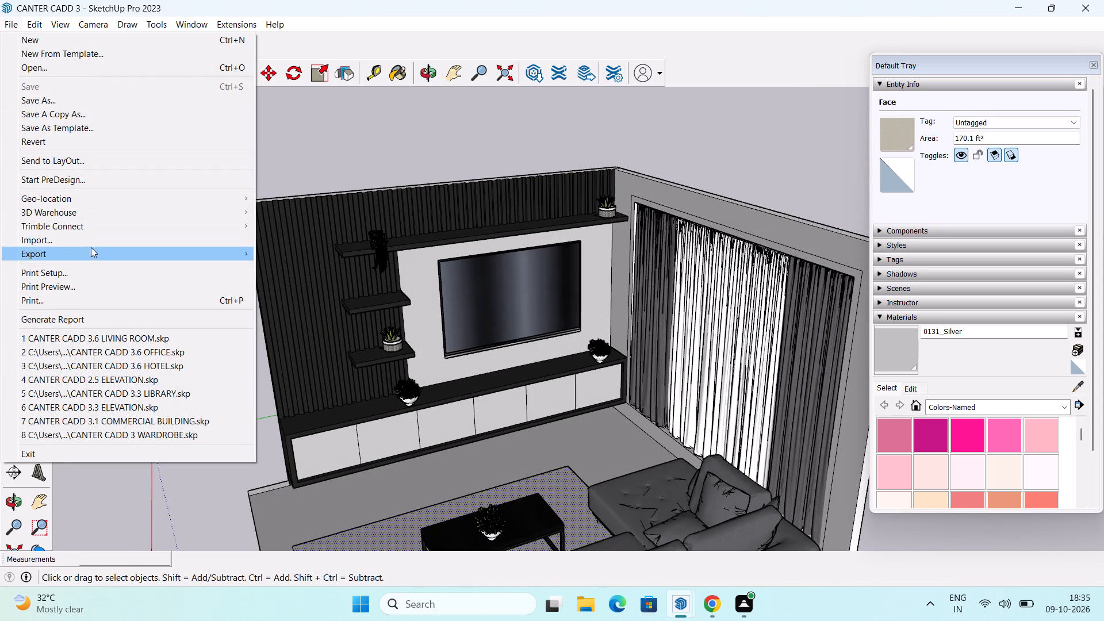
{"action": "left_click", "coordinate": [103, 244]}
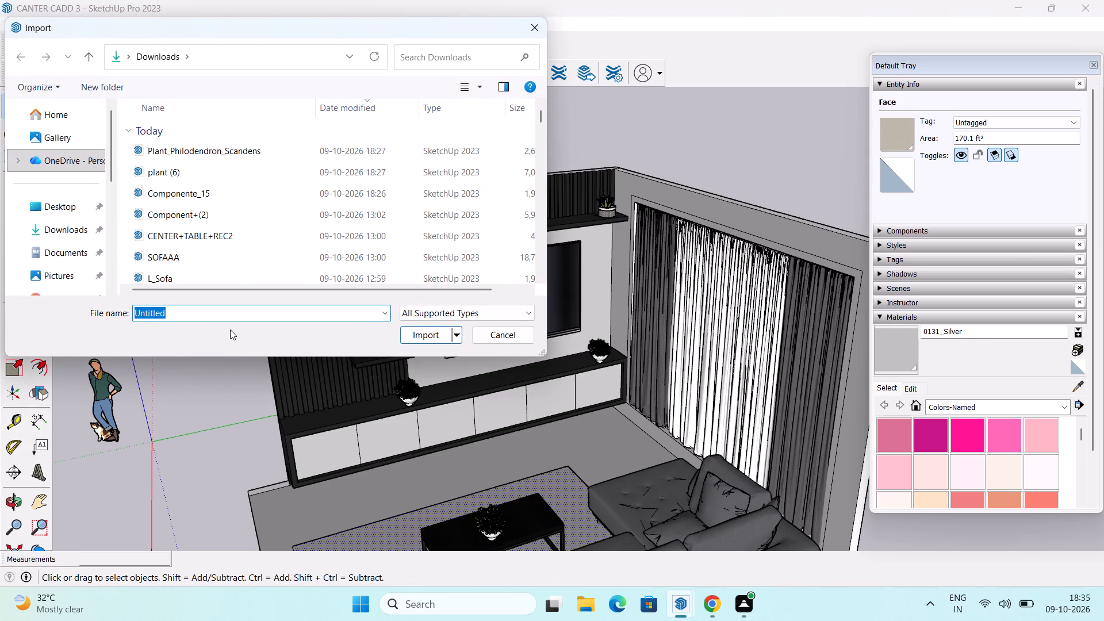
{"action": "left_click", "coordinate": [210, 312]}
{"action": "double_click", "coordinate": [210, 312]}
{"action": "key", "text": "b"}
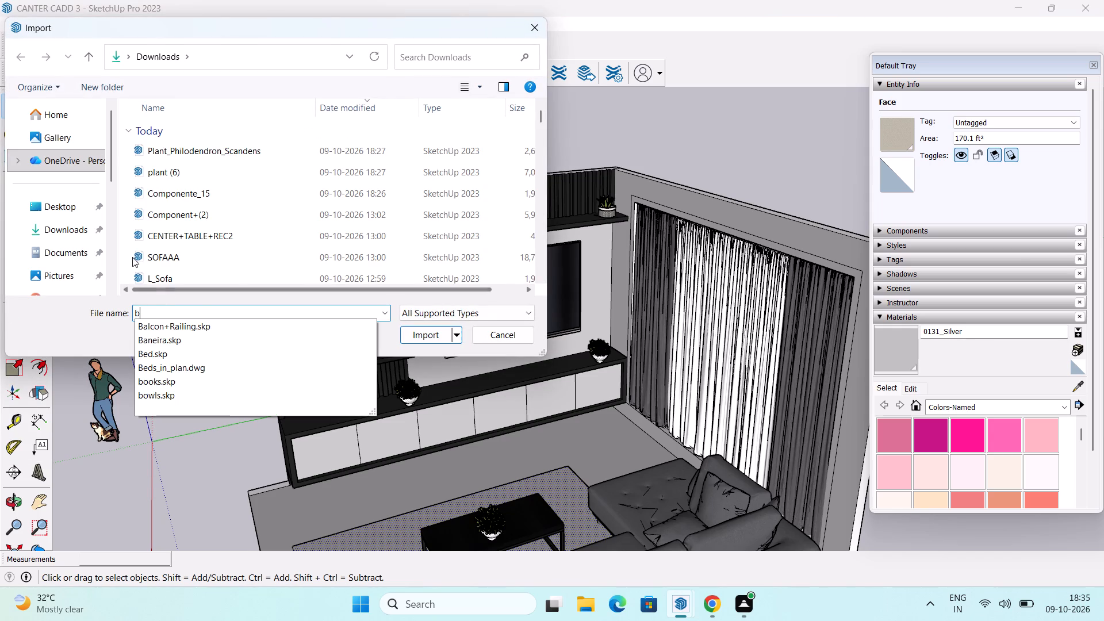
{"action": "left_click", "coordinate": [182, 386]}
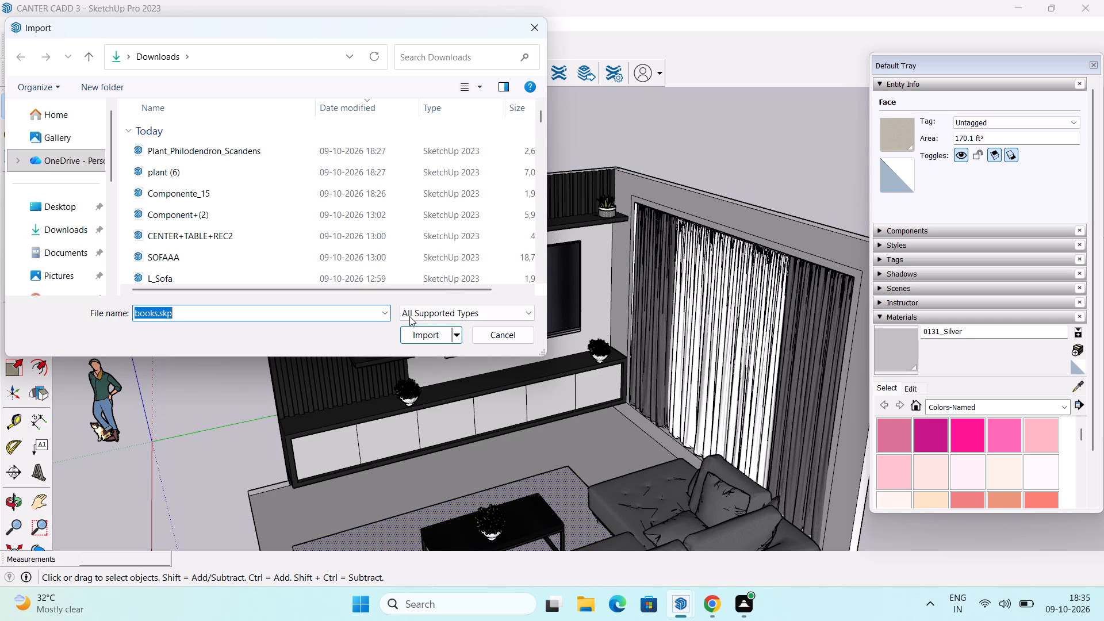
{"action": "left_click", "coordinate": [433, 335]}
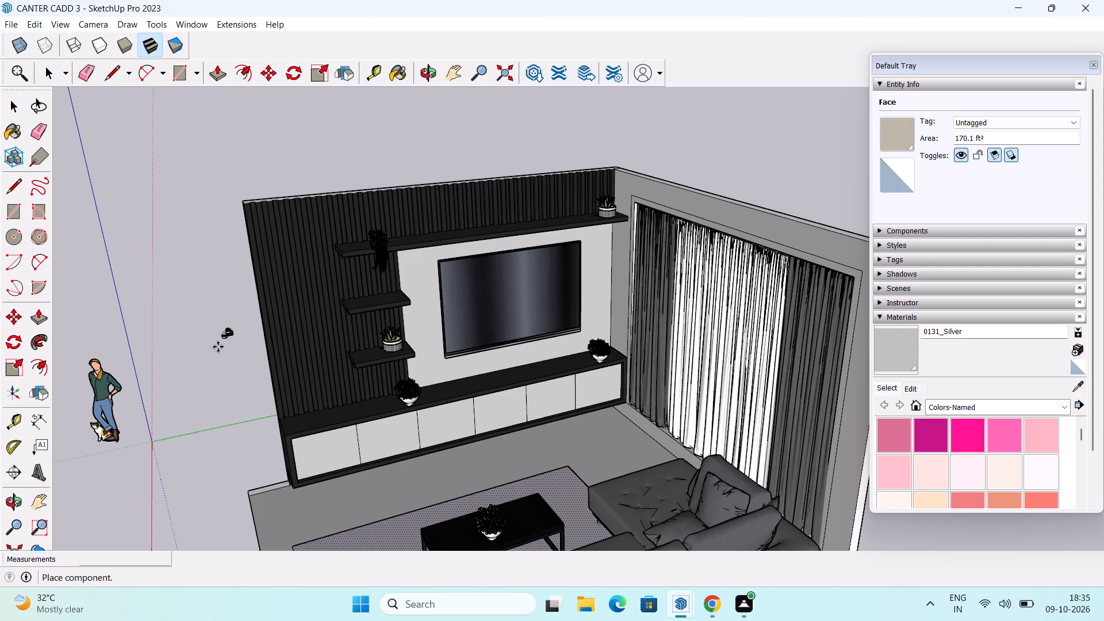
{"action": "scroll", "coordinate": [465, 370], "scroll_direction": "up", "scroll_amount": 2}
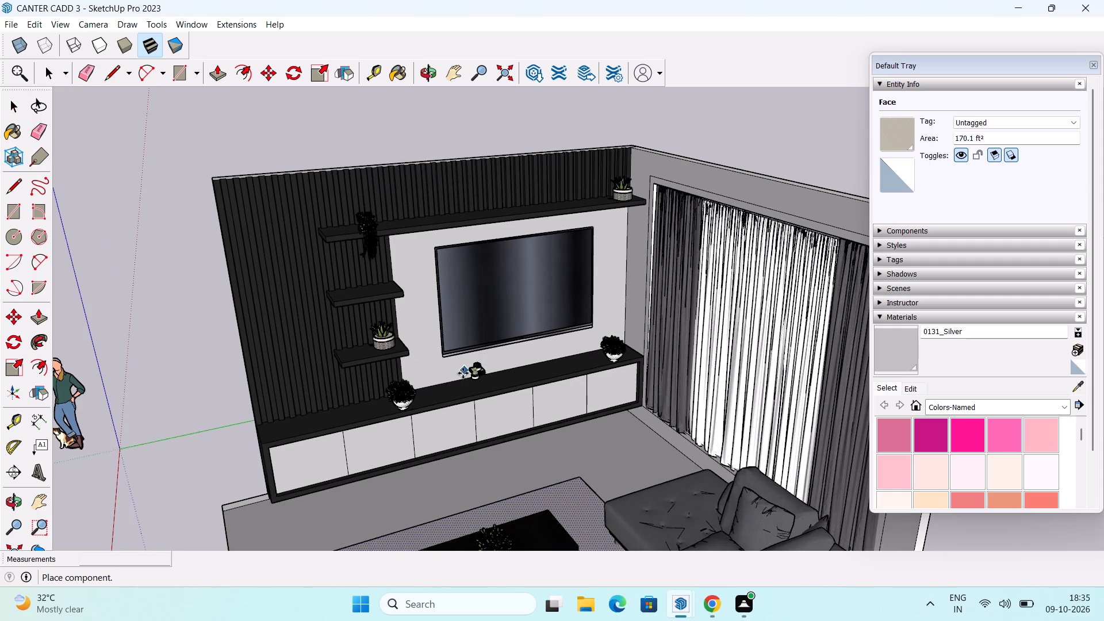
{"action": "scroll", "coordinate": [450, 381], "scroll_direction": "up", "scroll_amount": 16}
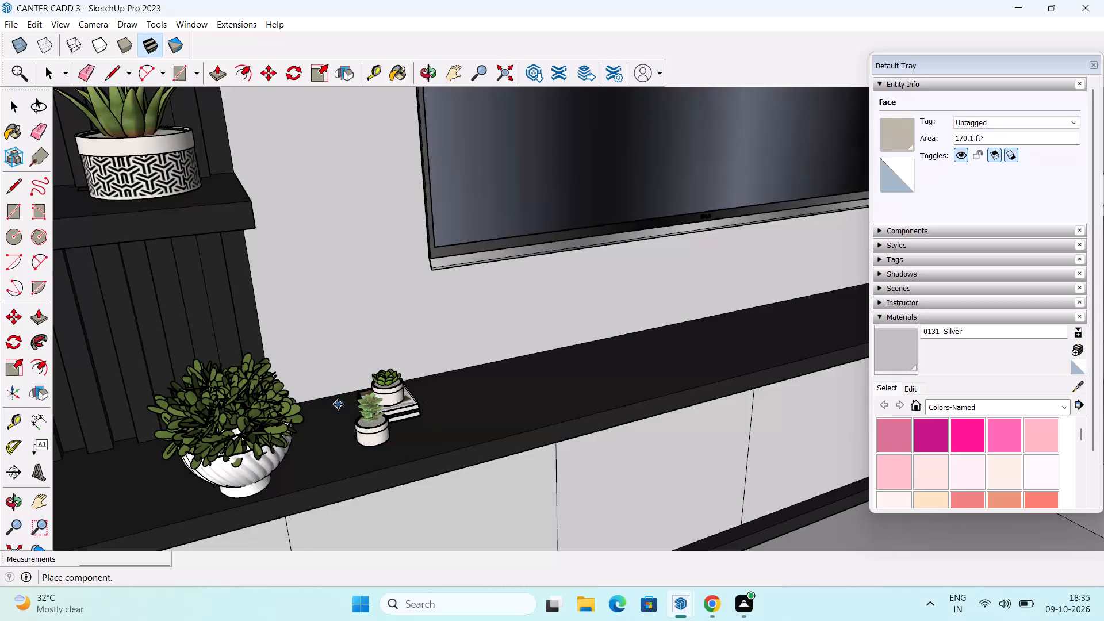
{"action": "left_click", "coordinate": [338, 404]}
{"action": "middle_click_drag", "start_coordinate": [411, 420], "coordinate": [312, 252]}
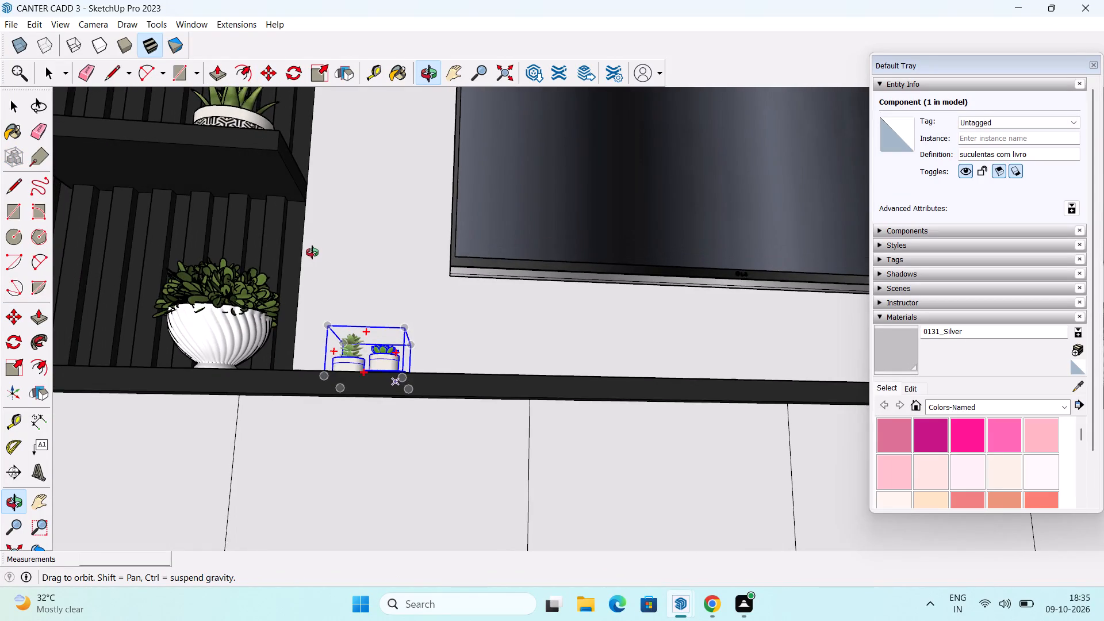
Move the plant beside the succulents and books about 5' 2" along the green axis to the TV cabinet's end farthest from the curtain.
{"action": "middle_click_drag", "start_coordinate": [312, 252], "coordinate": [401, 355]}
{"action": "key", "text": "space"}
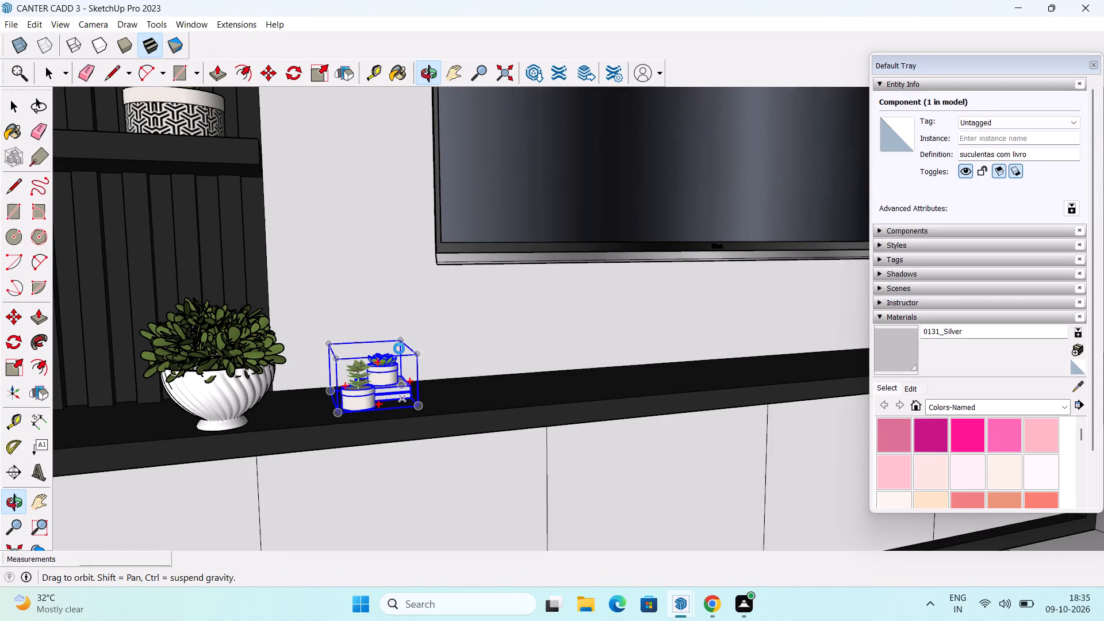
{"action": "scroll", "coordinate": [350, 373], "scroll_direction": "down", "scroll_amount": 2}
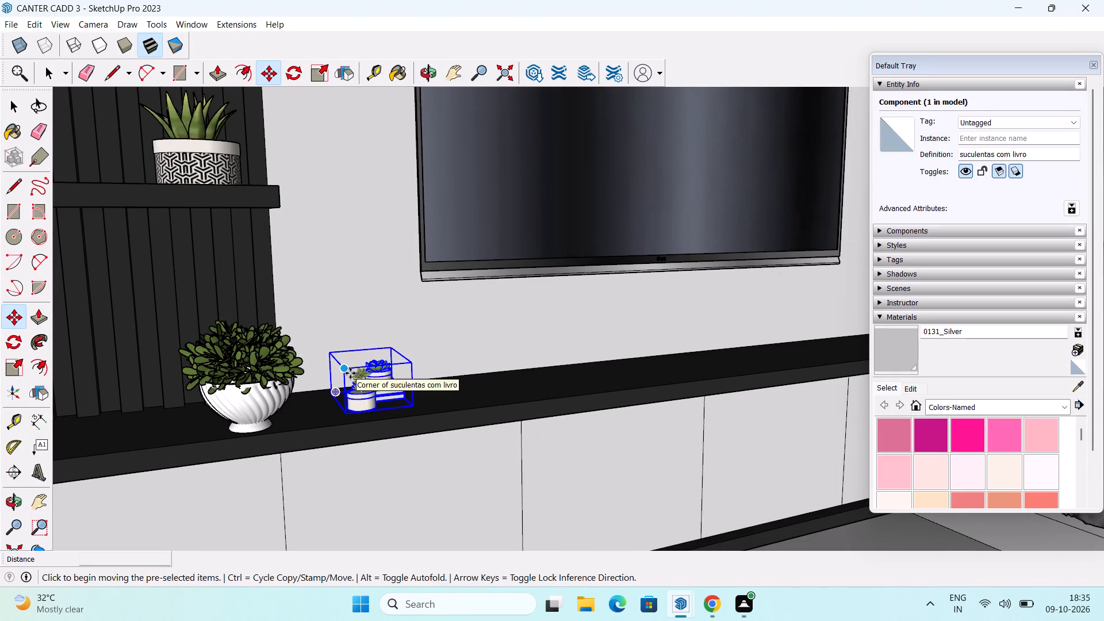
{"action": "middle_click_drag", "start_coordinate": [350, 373], "coordinate": [390, 294]}
{"action": "middle_click_drag", "start_coordinate": [379, 308], "coordinate": [378, 356]}
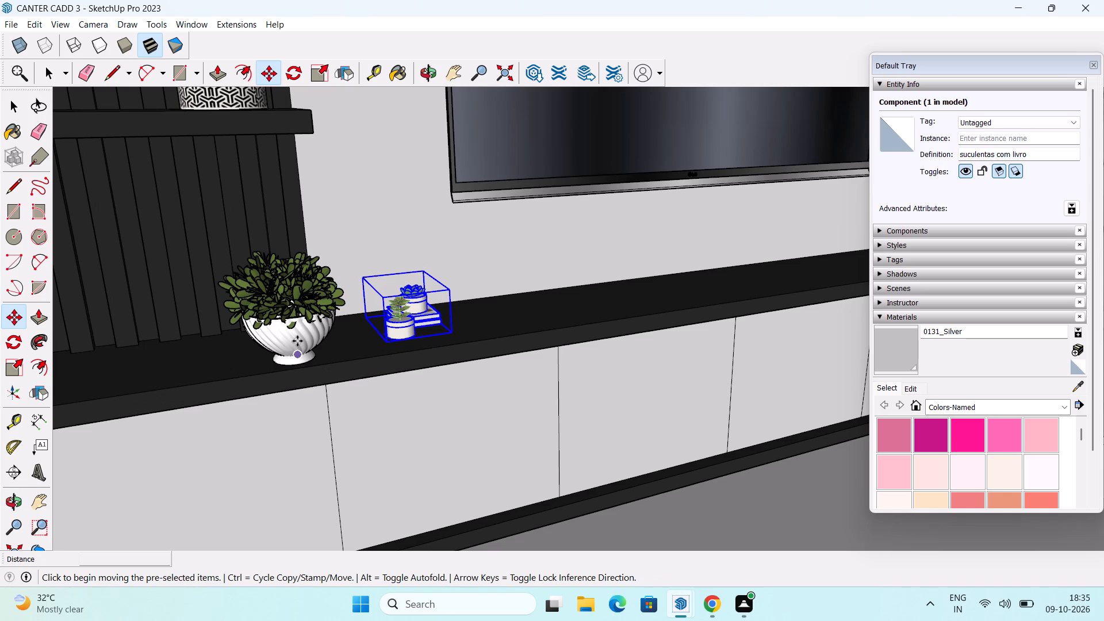
{"action": "key", "text": "space"}
{"action": "left_click", "coordinate": [297, 327]}
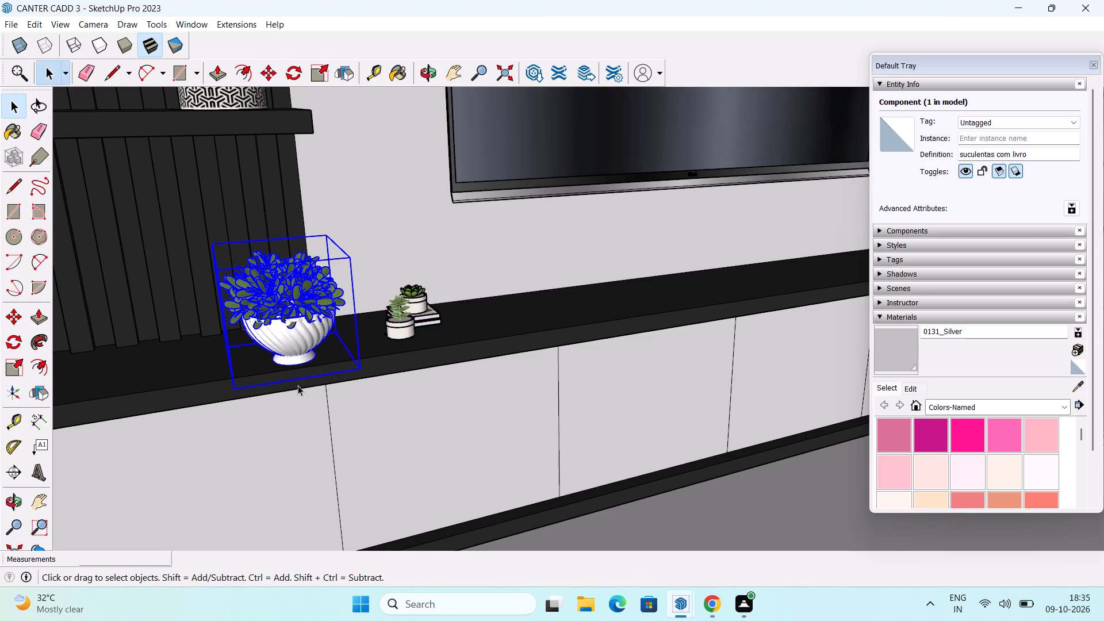
{"action": "key", "text": "m"}
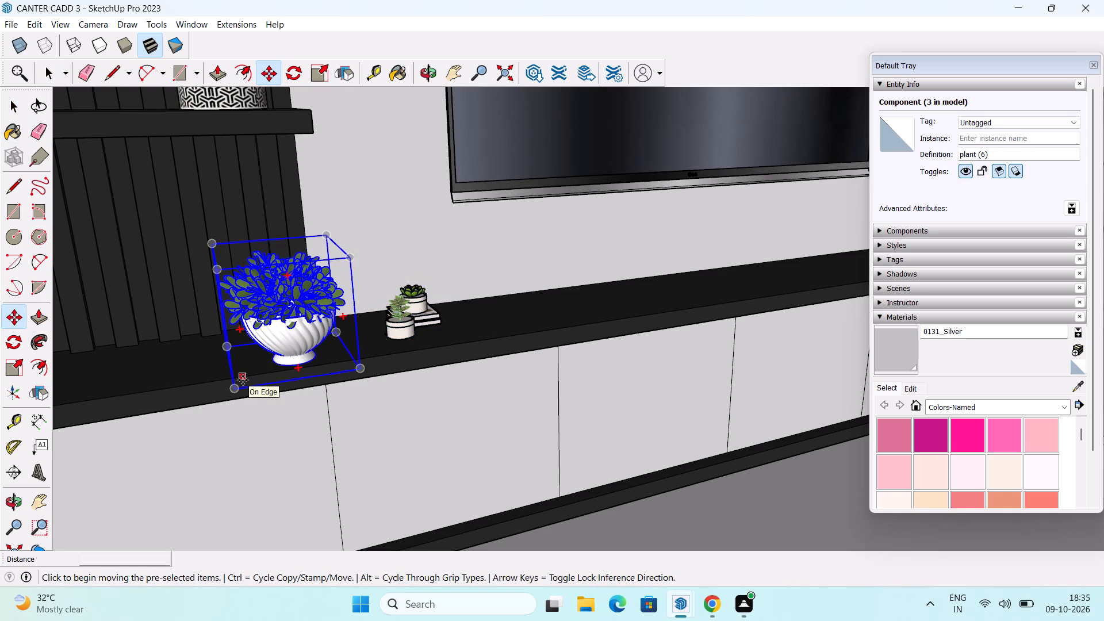
{"action": "left_click", "coordinate": [302, 363]}
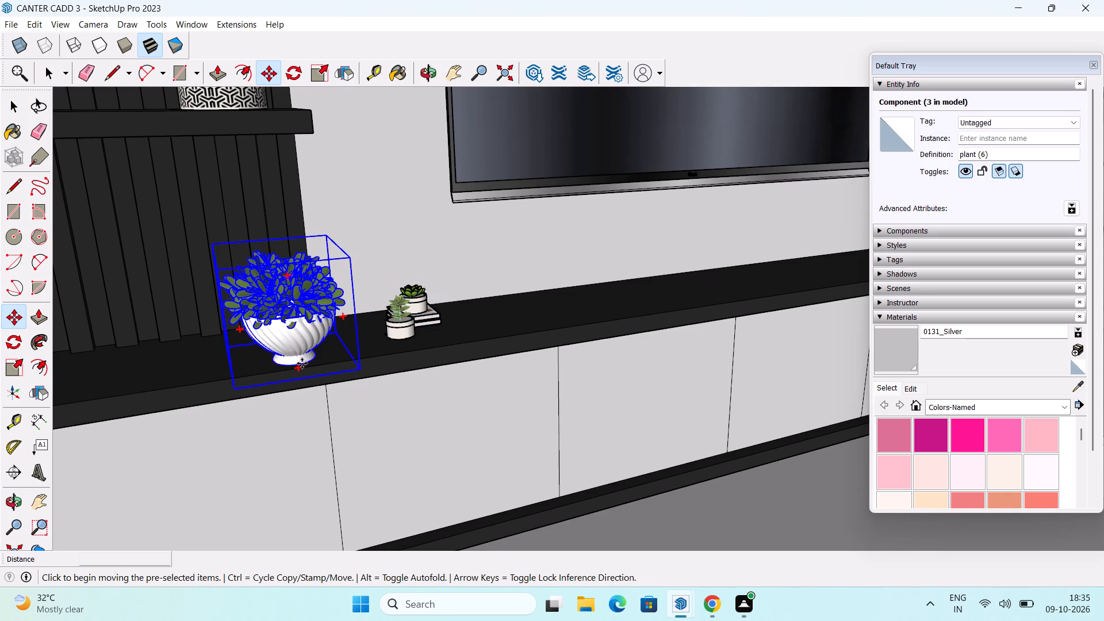
{"action": "scroll", "coordinate": [230, 370], "scroll_direction": "down", "scroll_amount": 10}
{"action": "middle_click_drag", "start_coordinate": [250, 365], "coordinate": [334, 338], "text": "shift"}
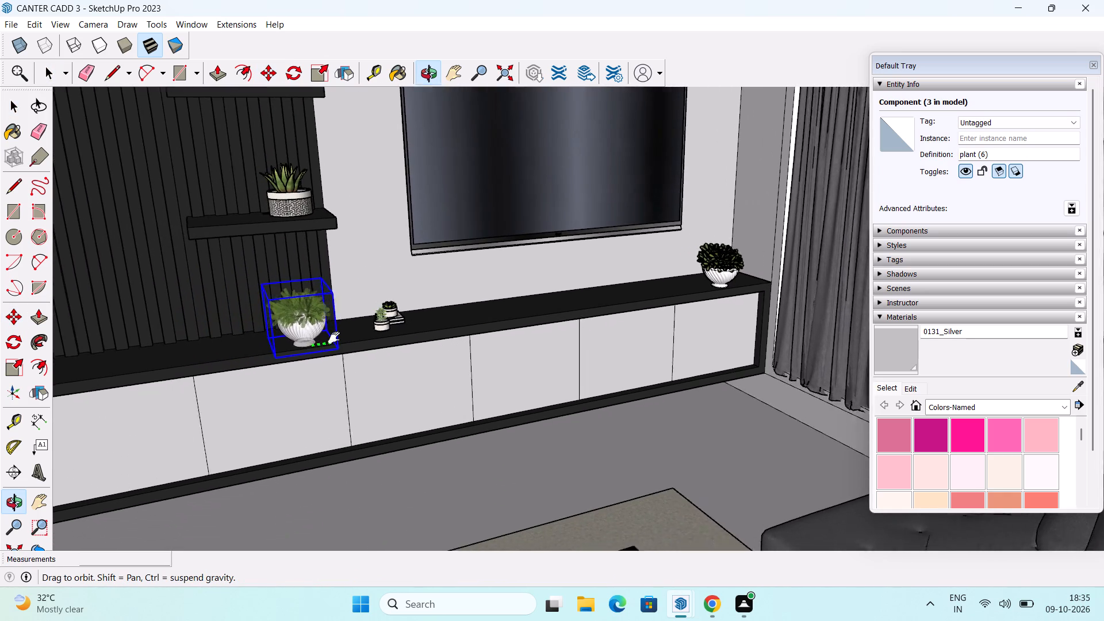
{"action": "middle_click_drag", "start_coordinate": [334, 338], "coordinate": [407, 338], "text": "shift"}
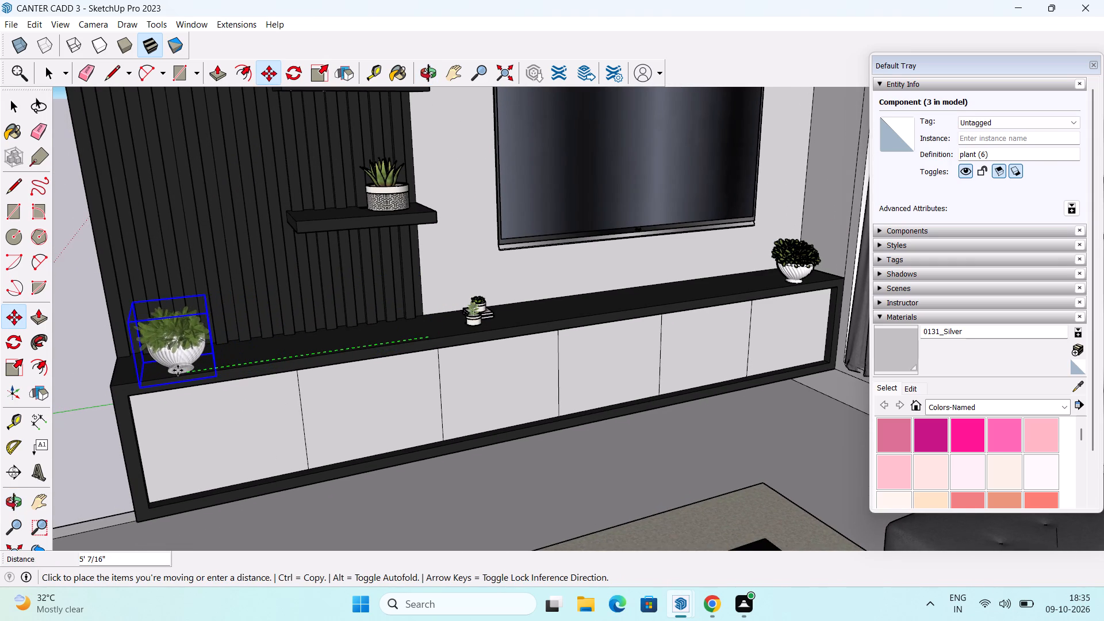
{"action": "left_click", "coordinate": [178, 370]}
{"action": "scroll", "coordinate": [202, 351], "scroll_direction": "down", "scroll_amount": 3}
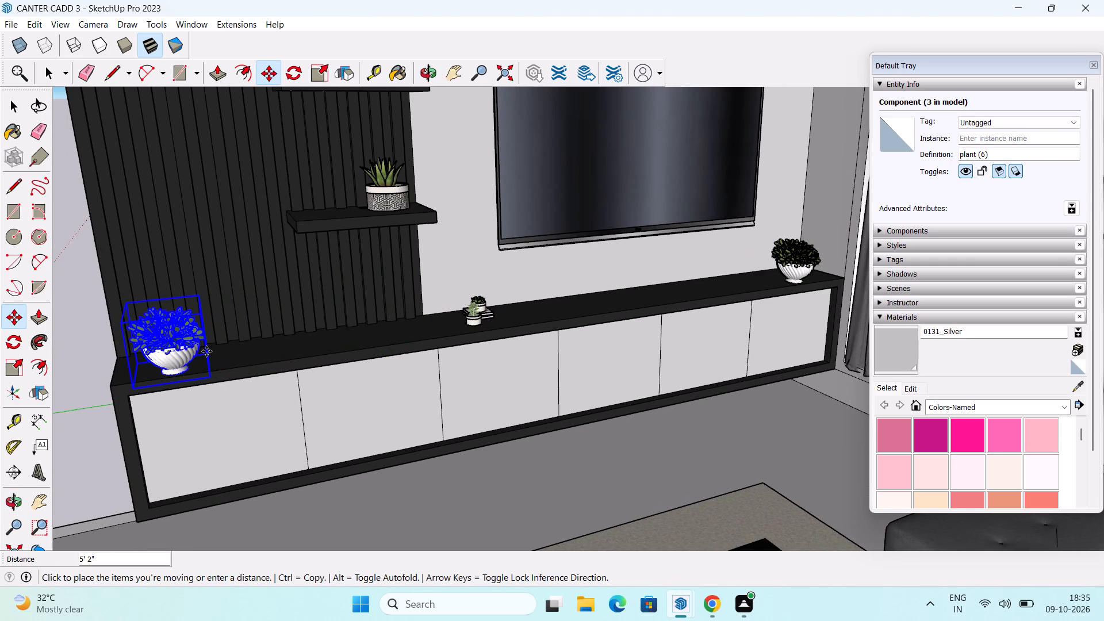
{"action": "scroll", "coordinate": [206, 351], "scroll_direction": "down", "scroll_amount": 13}
{"action": "scroll", "coordinate": [315, 394], "scroll_direction": "down", "scroll_amount": 3}
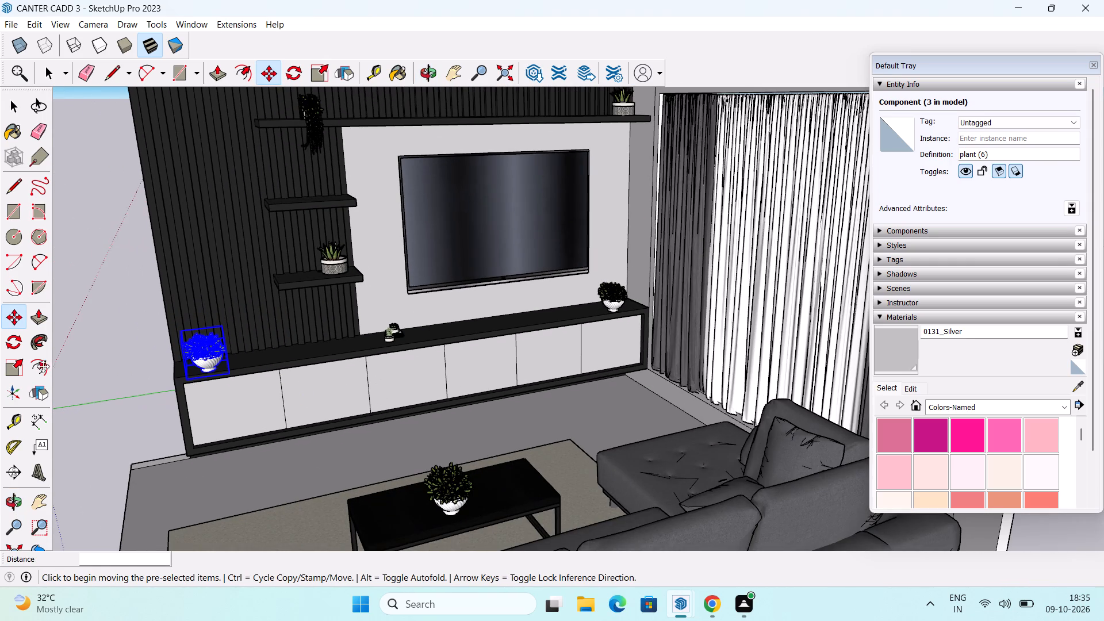
{"action": "key", "text": "space"}
{"action": "left_click", "coordinate": [89, 366]}
Scale the succulents-and-books set on the TV cabinet to about 2.5 times its height, and enlarge its length and depth.
{"action": "scroll", "coordinate": [316, 282], "scroll_direction": "down", "scroll_amount": 3}
{"action": "middle_click_drag", "start_coordinate": [324, 325], "coordinate": [309, 296]}
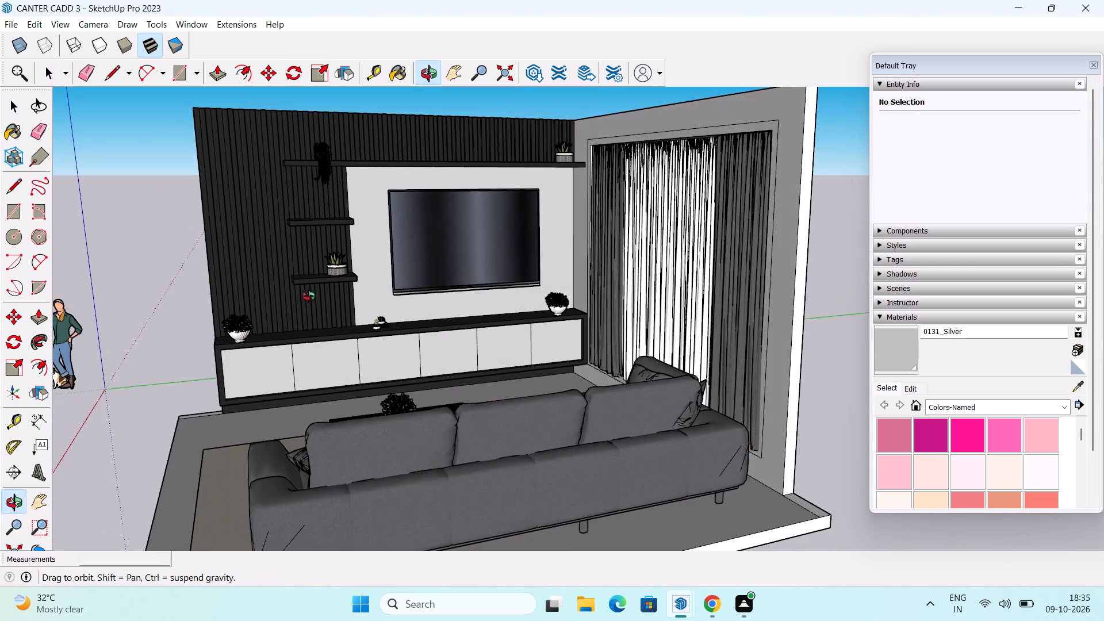
{"action": "middle_click_drag", "start_coordinate": [309, 296], "coordinate": [315, 331]}
{"action": "scroll", "coordinate": [348, 326], "scroll_direction": "up", "scroll_amount": 13}
{"action": "left_click", "coordinate": [387, 316]}
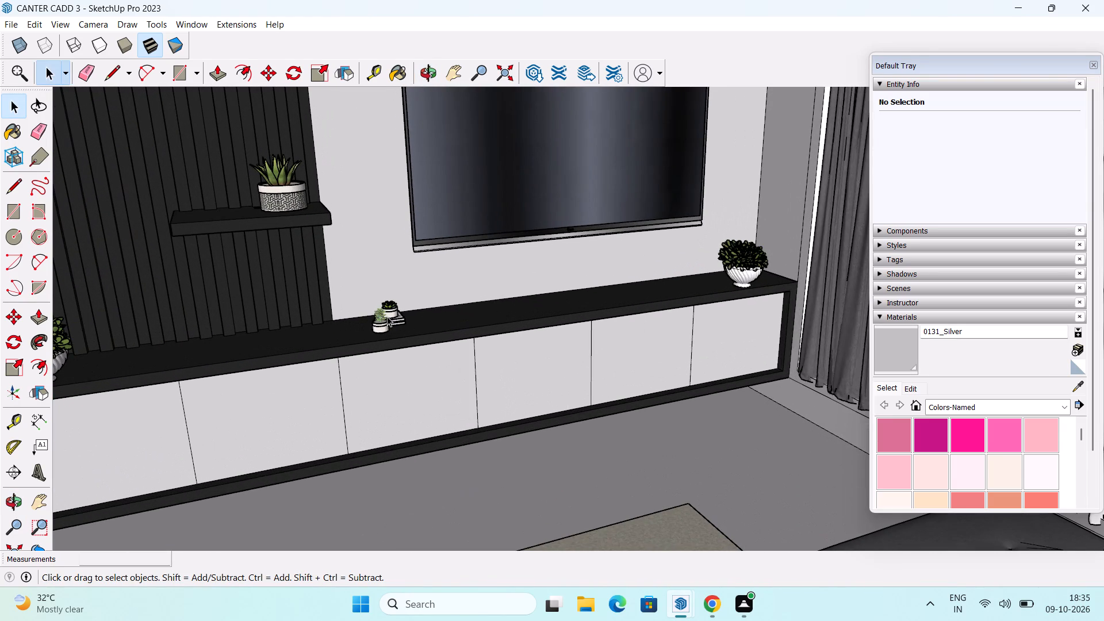
{"action": "left_click", "coordinate": [8, 370]}
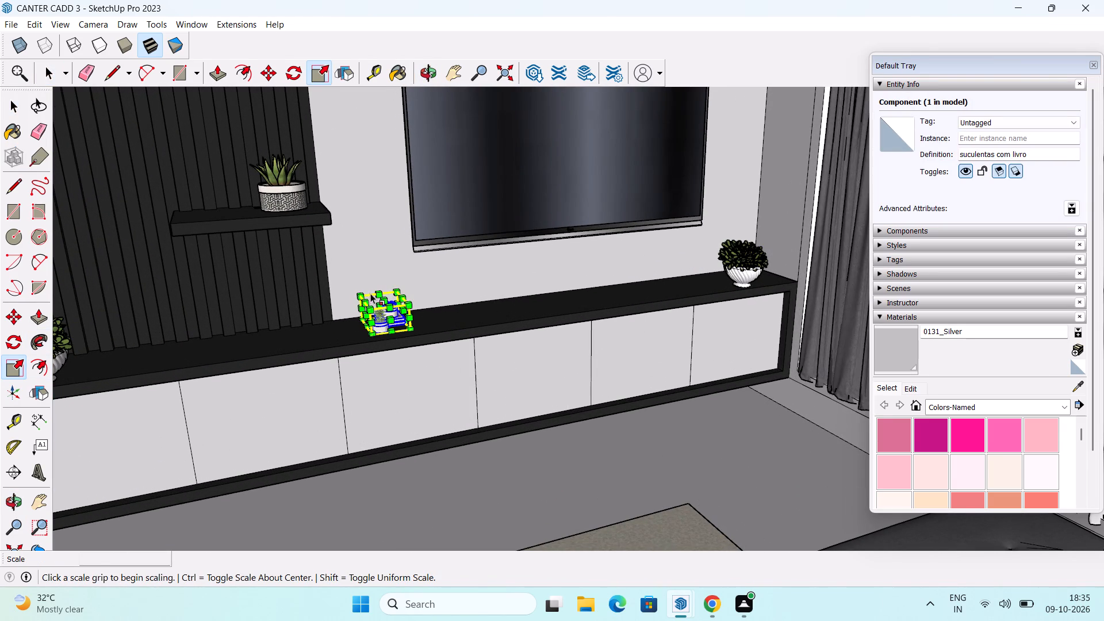
{"action": "left_click_drag", "start_coordinate": [384, 298], "coordinate": [382, 263]}
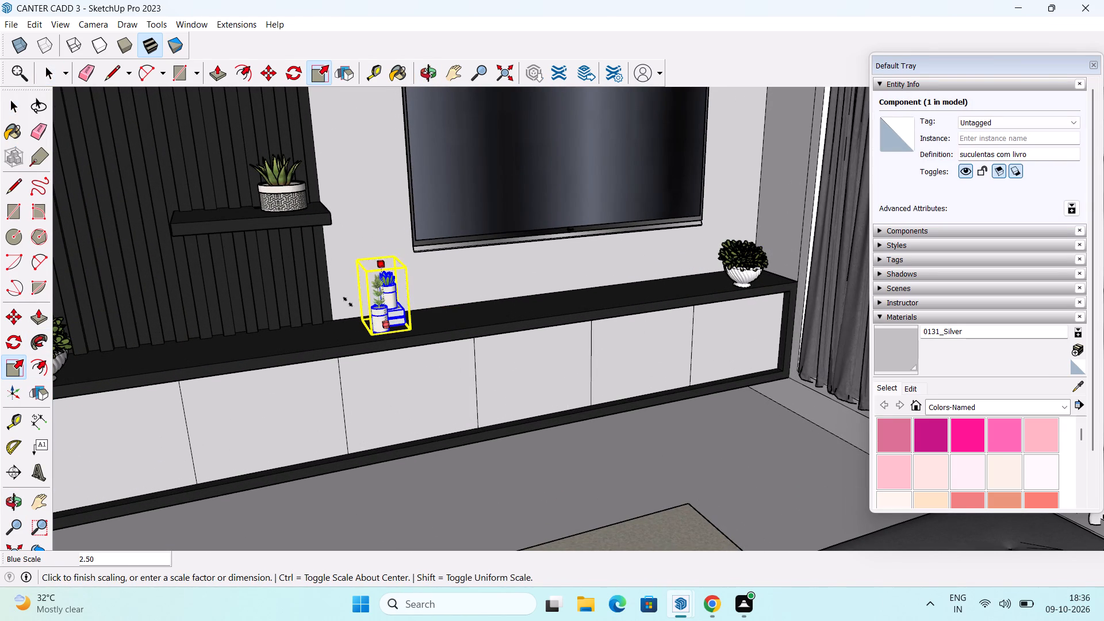
{"action": "left_click_drag", "start_coordinate": [367, 297], "coordinate": [312, 311]}
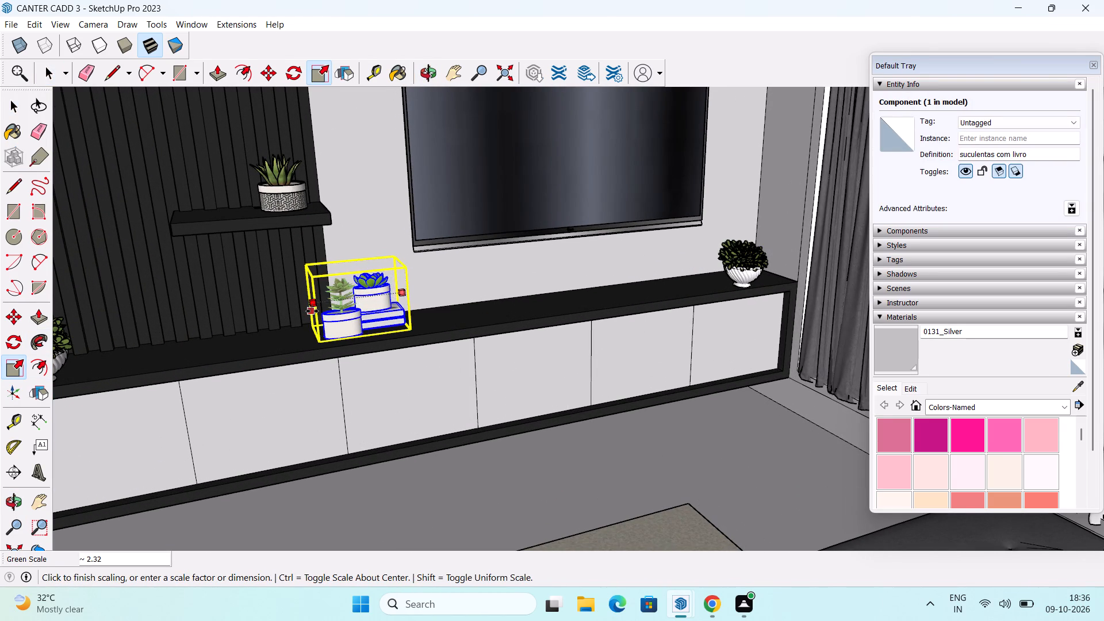
{"action": "left_click_drag", "start_coordinate": [312, 311], "coordinate": [320, 311]}
{"action": "middle_click_drag", "start_coordinate": [359, 318], "coordinate": [373, 461]}
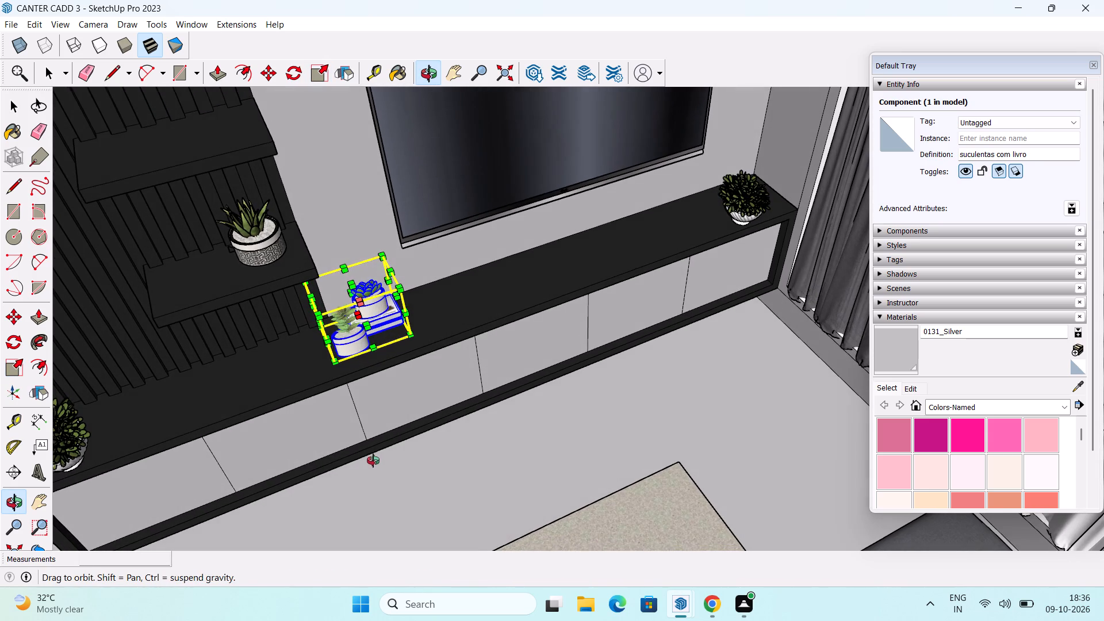
{"action": "middle_click_drag", "start_coordinate": [373, 461], "coordinate": [373, 459]}
{"action": "left_click_drag", "start_coordinate": [369, 327], "coordinate": [377, 350]}
{"action": "middle_click_drag", "start_coordinate": [367, 400], "coordinate": [317, 252]}
{"action": "key", "text": "space"}
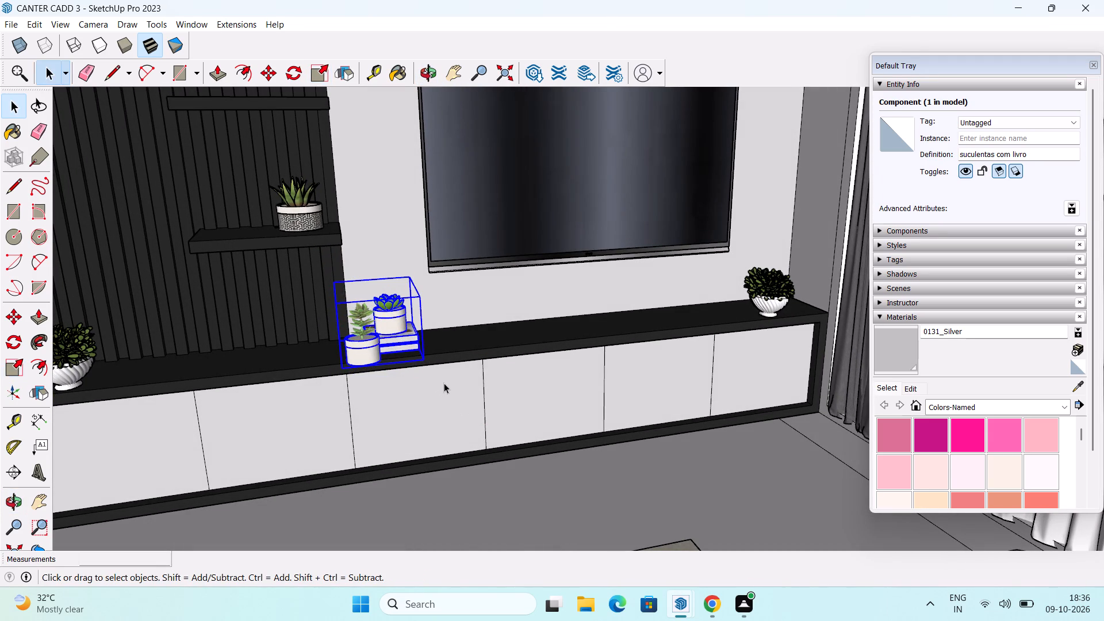
Move the enlarged succulents-and-books set about 3 13/16" inward from the TV cabinet's front edge, keeping it on the top.
{"action": "key", "text": "m"}
{"action": "middle_click_drag", "start_coordinate": [416, 363], "coordinate": [360, 407]}
{"action": "middle_click_drag", "start_coordinate": [360, 402], "coordinate": [457, 334]}
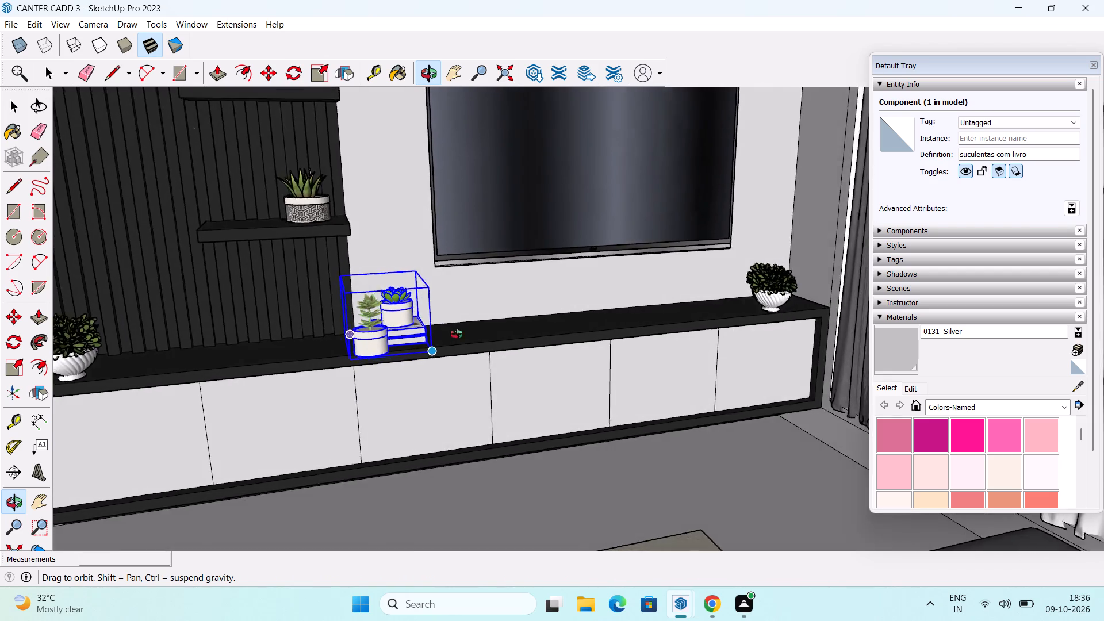
{"action": "middle_click_drag", "start_coordinate": [457, 334], "coordinate": [616, 370]}
{"action": "scroll", "coordinate": [440, 439], "scroll_direction": "up", "scroll_amount": 4}
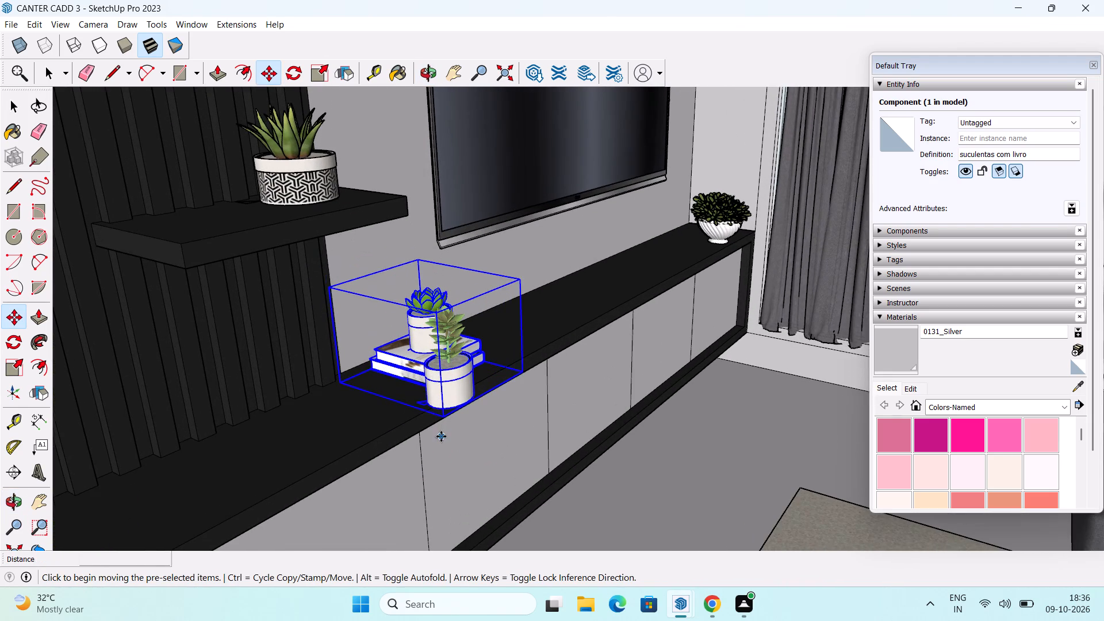
{"action": "left_click", "coordinate": [443, 419]}
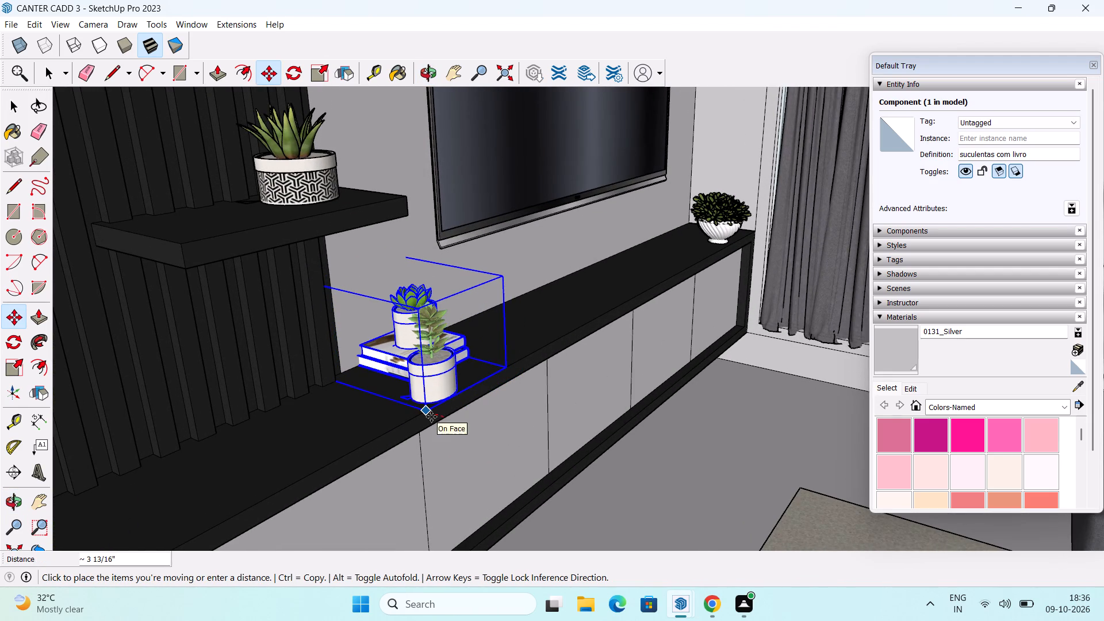
{"action": "left_click", "coordinate": [427, 413]}
{"action": "scroll", "coordinate": [441, 385], "scroll_direction": "down", "scroll_amount": 1}
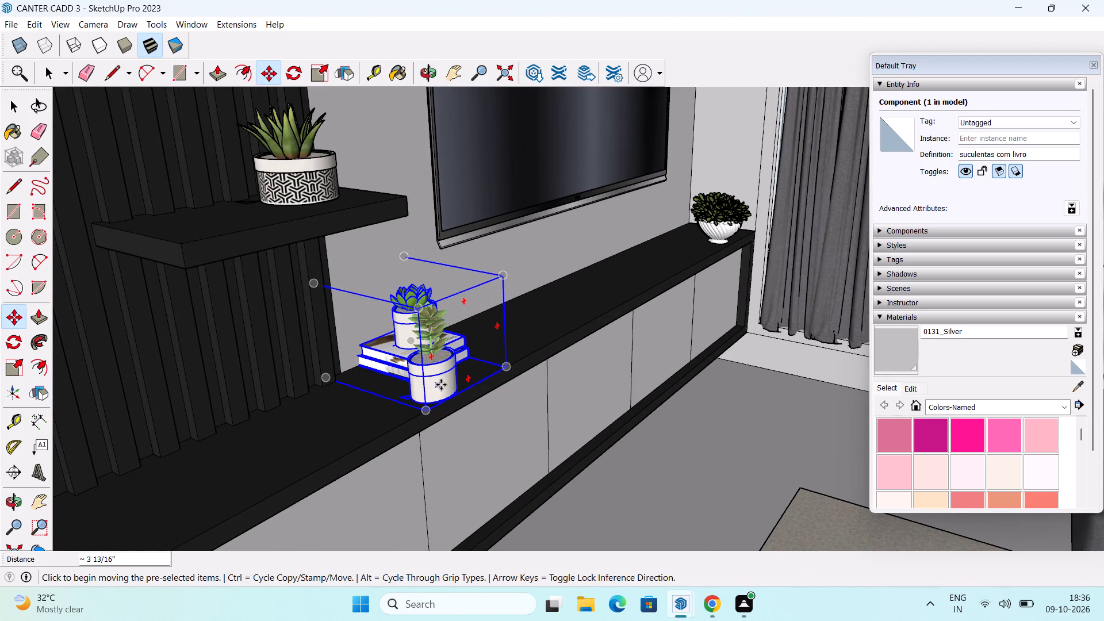
{"action": "scroll", "coordinate": [441, 385], "scroll_direction": "down", "scroll_amount": 14}
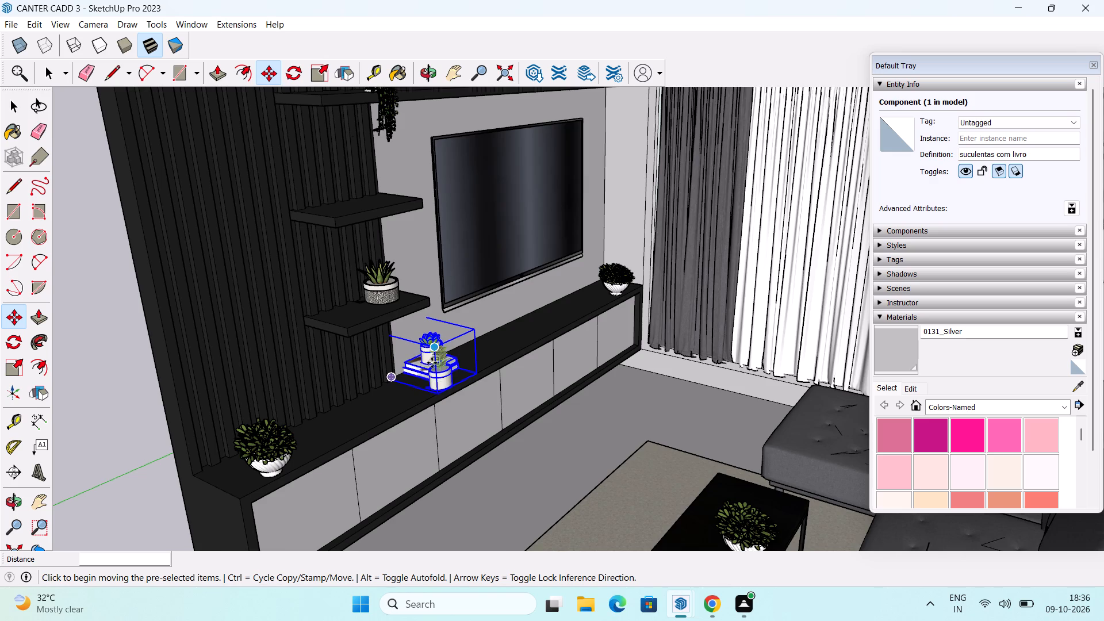
{"action": "key", "text": "space"}
{"action": "left_click", "coordinate": [146, 428]}
Copy the succulents-and-books set from the TV cabinet about 10' 3/16" up onto the long shelf above the TV.
{"action": "scroll", "coordinate": [407, 291], "scroll_direction": "down", "scroll_amount": 3}
{"action": "middle_click_drag", "start_coordinate": [447, 347], "coordinate": [344, 336]}
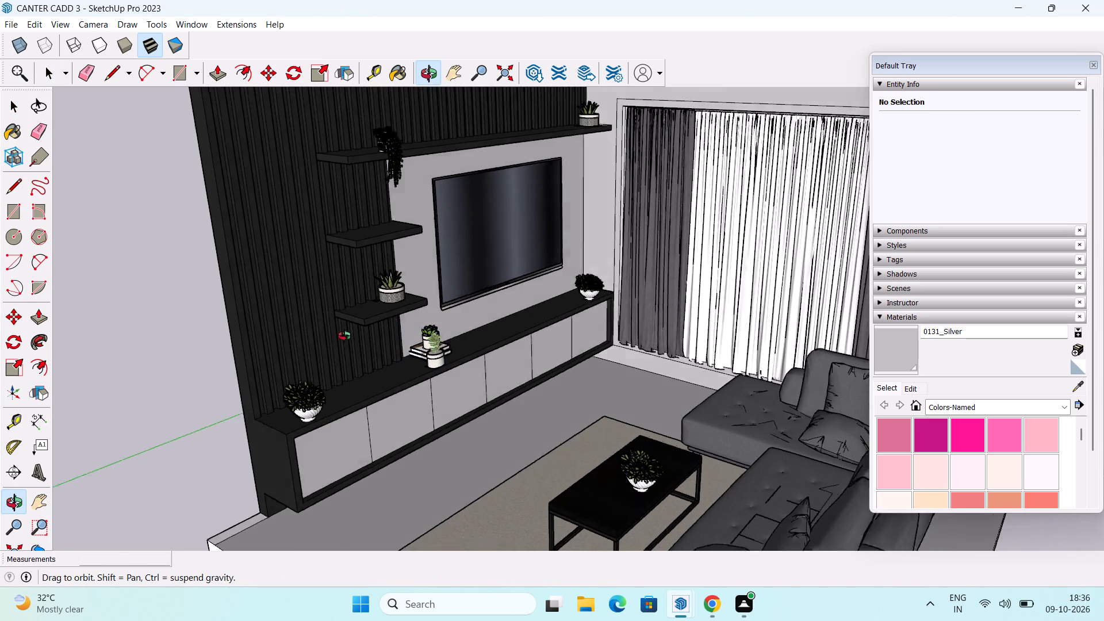
{"action": "middle_click_drag", "start_coordinate": [344, 336], "coordinate": [277, 321]}
{"action": "scroll", "coordinate": [485, 302], "scroll_direction": "down", "scroll_amount": 3}
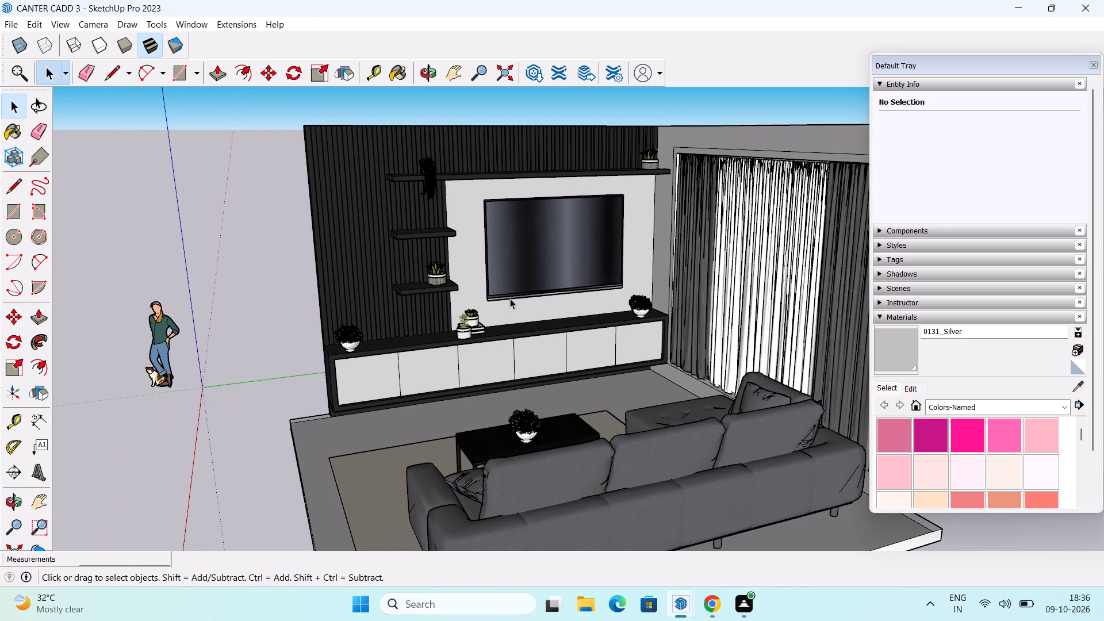
{"action": "scroll", "coordinate": [519, 341], "scroll_direction": "up", "scroll_amount": 3}
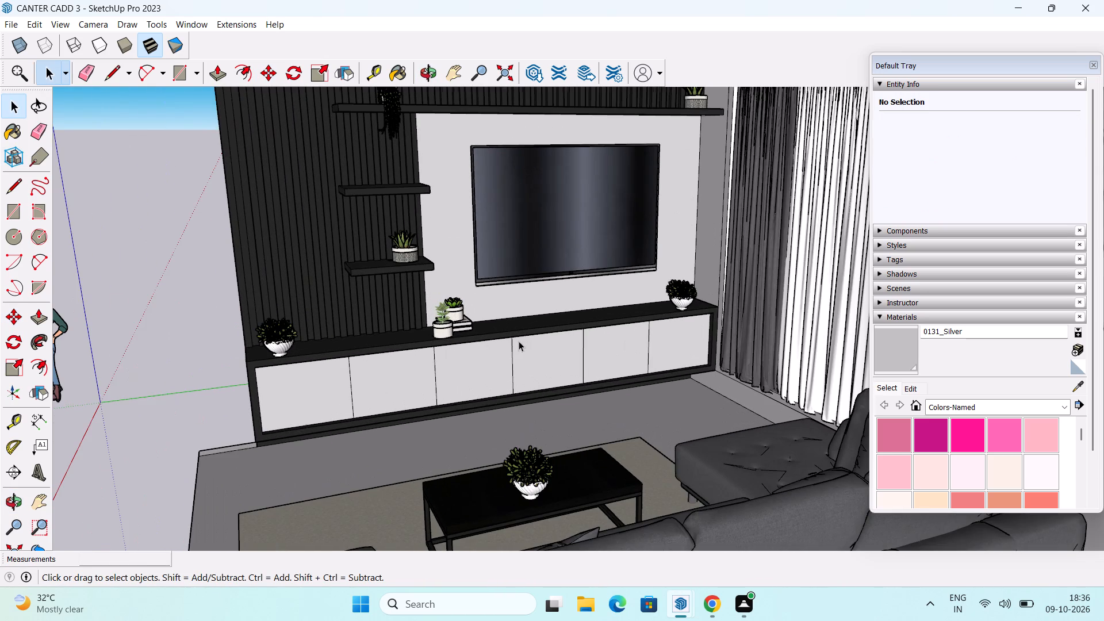
{"action": "left_click", "coordinate": [454, 317]}
{"action": "key", "text": "m"}
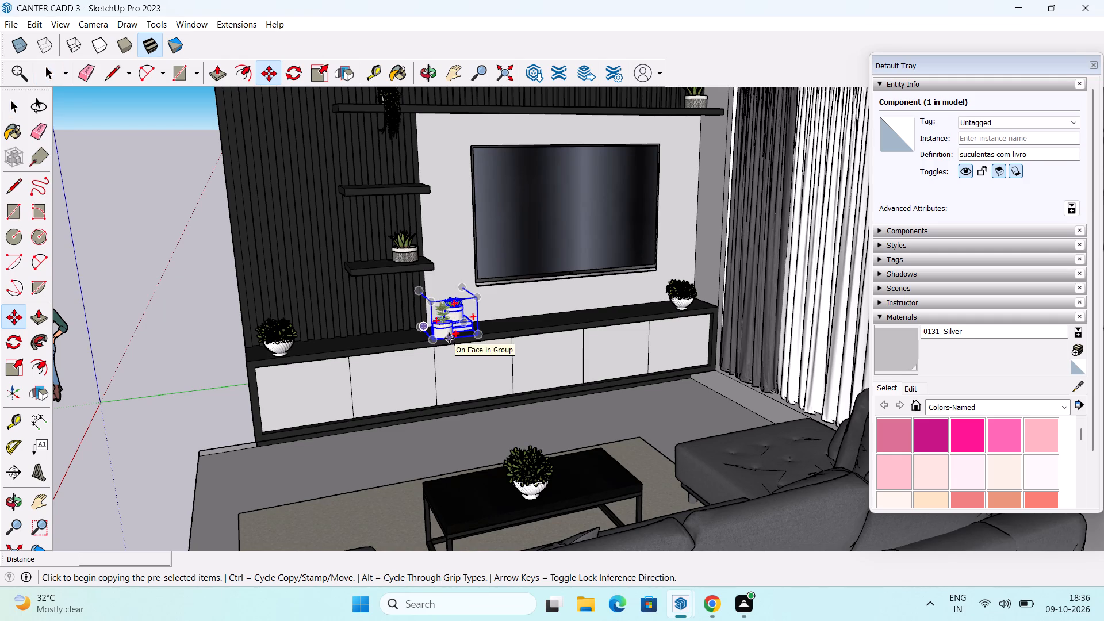
{"action": "left_click_drag", "start_coordinate": [449, 338], "coordinate": [455, 317]}
{"action": "scroll", "coordinate": [514, 233], "scroll_direction": "down", "scroll_amount": 2}
{"action": "middle_click_drag", "start_coordinate": [564, 188], "coordinate": [447, 428]}
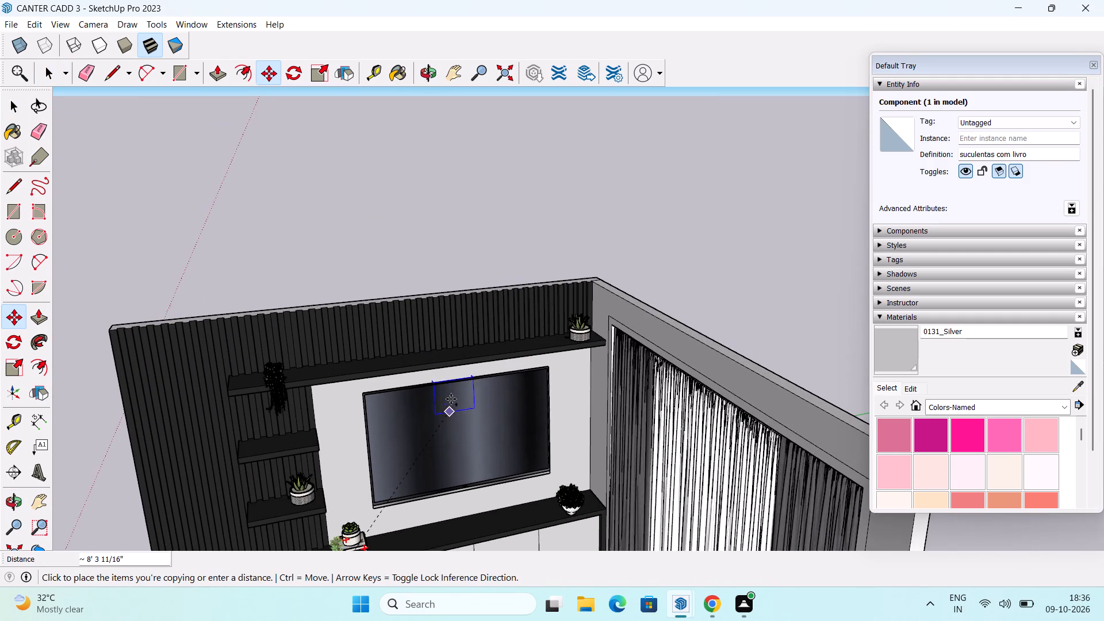
{"action": "scroll", "coordinate": [439, 379], "scroll_direction": "up", "scroll_amount": 10}
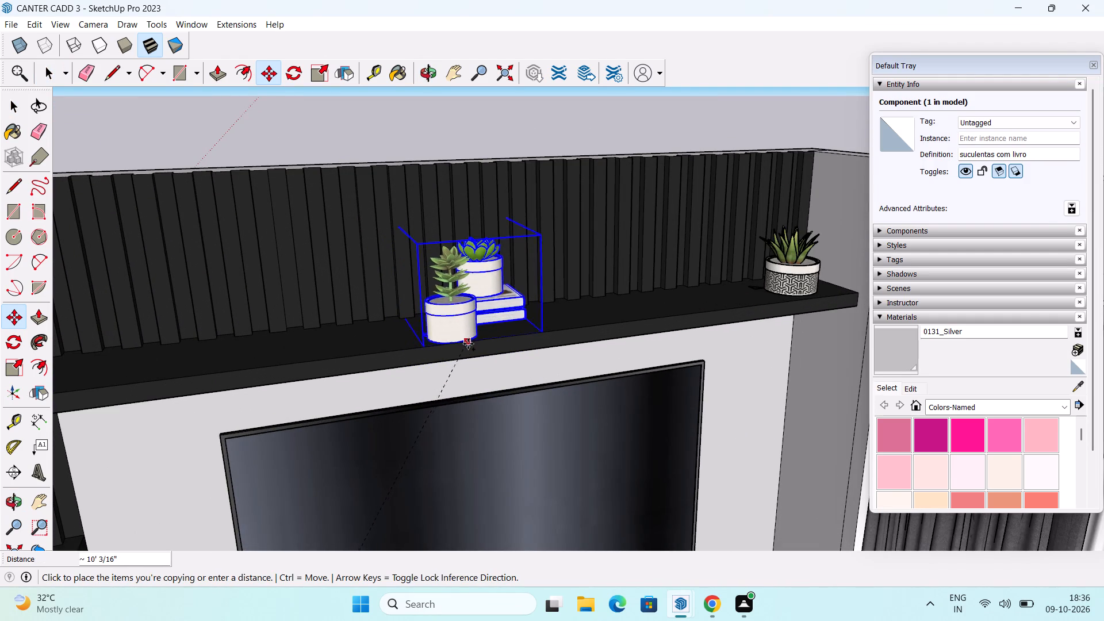
{"action": "left_click", "coordinate": [470, 343]}
Scale the succulents-and-books set on the long shelf slightly shallower, pulling its wall side clear of the slatted panel.
{"action": "middle_click_drag", "start_coordinate": [448, 348], "coordinate": [292, 330]}
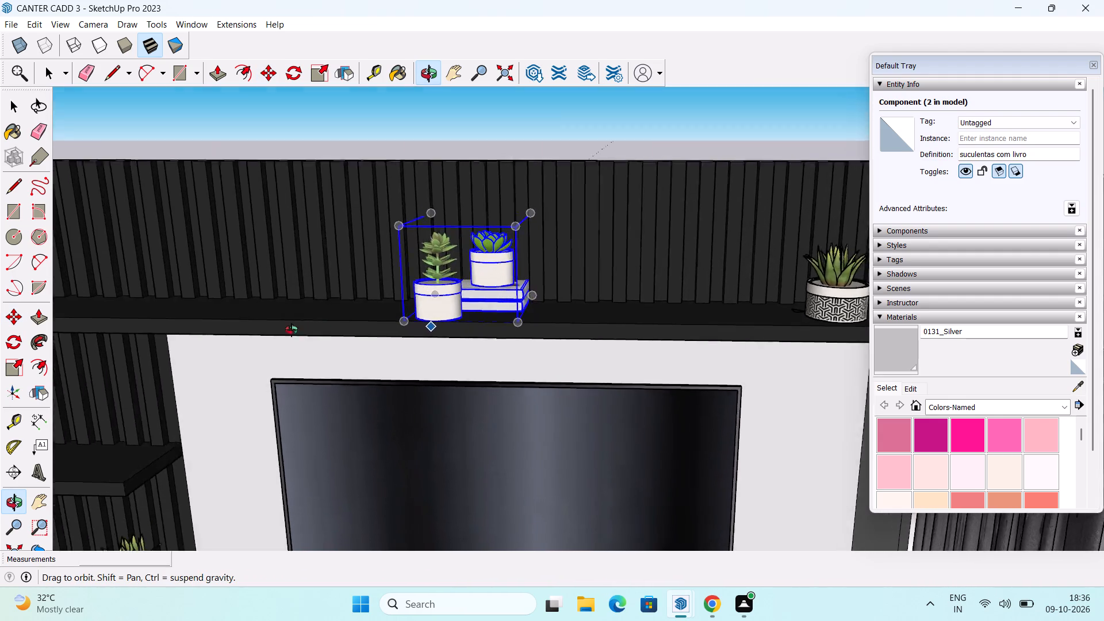
{"action": "middle_click_drag", "start_coordinate": [292, 330], "coordinate": [239, 482]}
{"action": "scroll", "coordinate": [416, 315], "scroll_direction": "down", "scroll_amount": 3}
{"action": "middle_click_drag", "start_coordinate": [446, 287], "coordinate": [340, 482]}
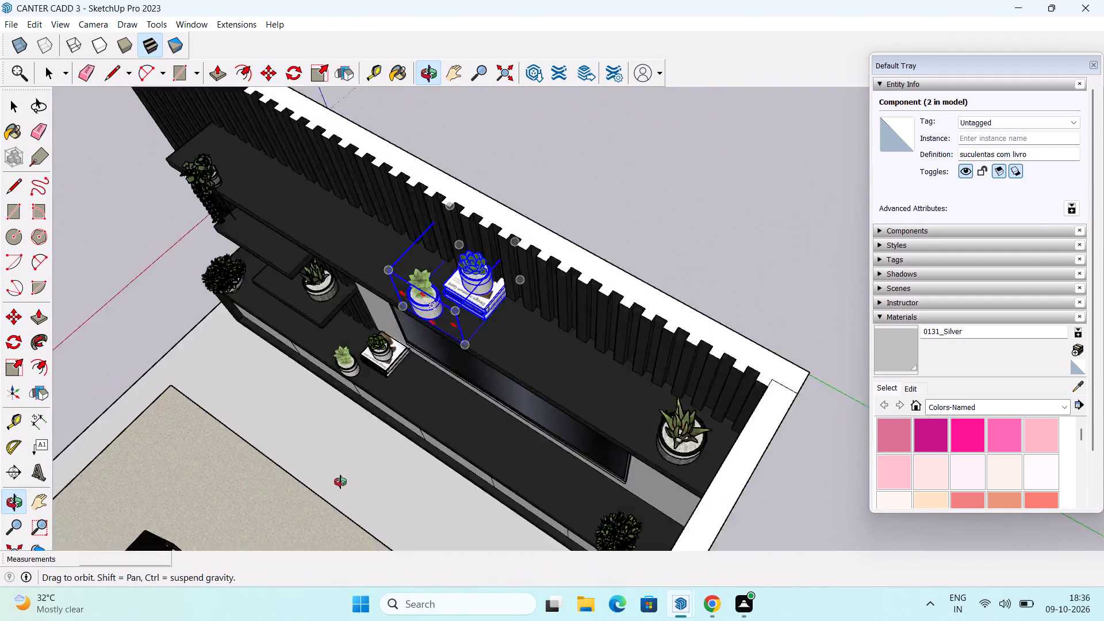
{"action": "middle_click_drag", "start_coordinate": [340, 482], "coordinate": [473, 353]}
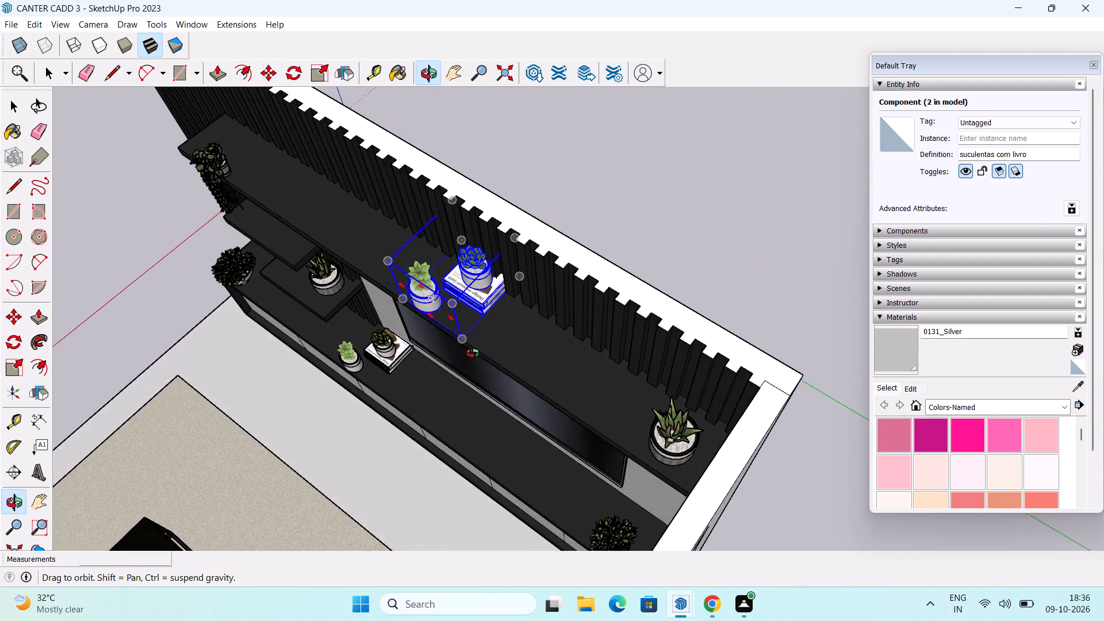
{"action": "middle_click_drag", "start_coordinate": [473, 353], "coordinate": [394, 387]}
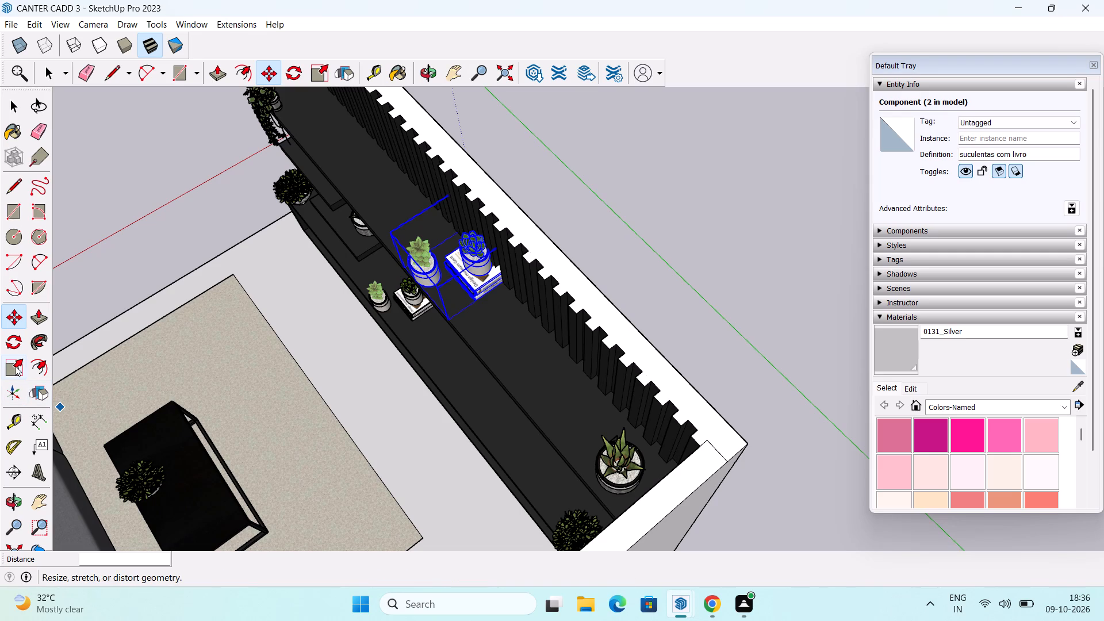
{"action": "left_click_drag", "start_coordinate": [15, 368], "coordinate": [41, 368]}
{"action": "middle_click_drag", "start_coordinate": [317, 327], "coordinate": [187, 302]}
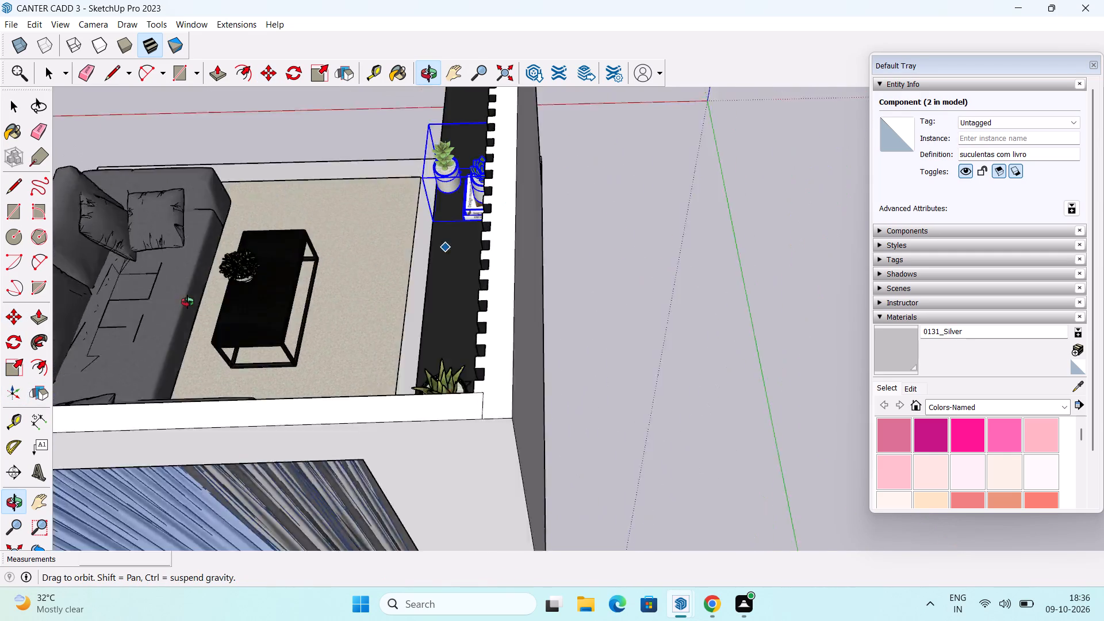
{"action": "middle_click_drag", "start_coordinate": [187, 302], "coordinate": [210, 301]}
{"action": "left_click", "coordinate": [15, 371]}
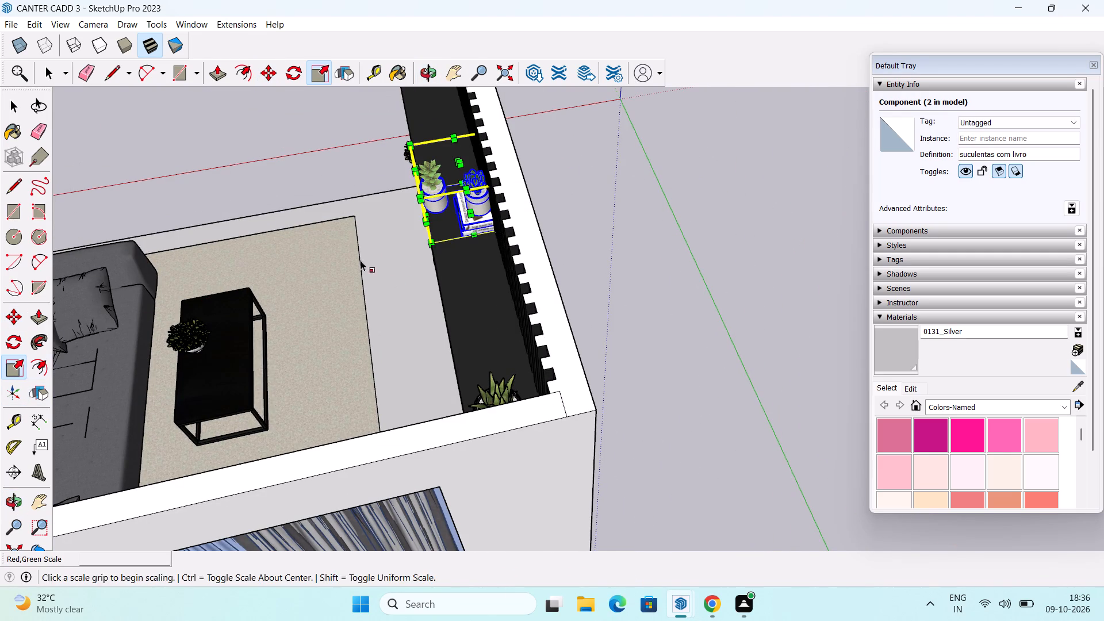
{"action": "middle_click_drag", "start_coordinate": [423, 248], "coordinate": [565, 232]}
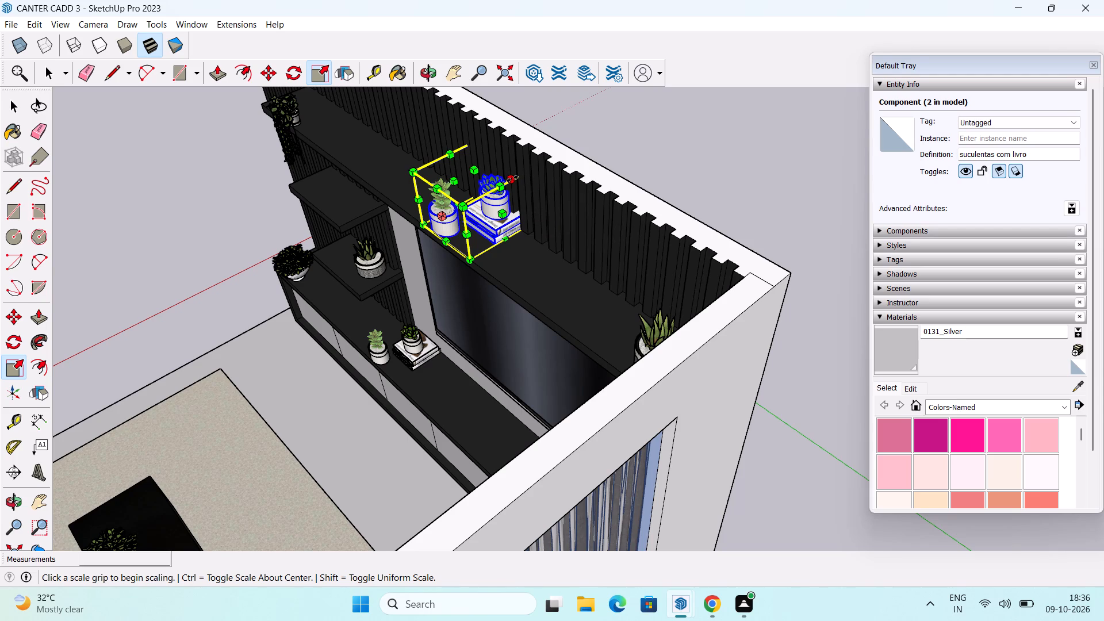
{"action": "left_click_drag", "start_coordinate": [511, 179], "coordinate": [492, 186]}
{"action": "scroll", "coordinate": [421, 360], "scroll_direction": "down", "scroll_amount": 1}
{"action": "middle_click_drag", "start_coordinate": [416, 376], "coordinate": [425, 381]}
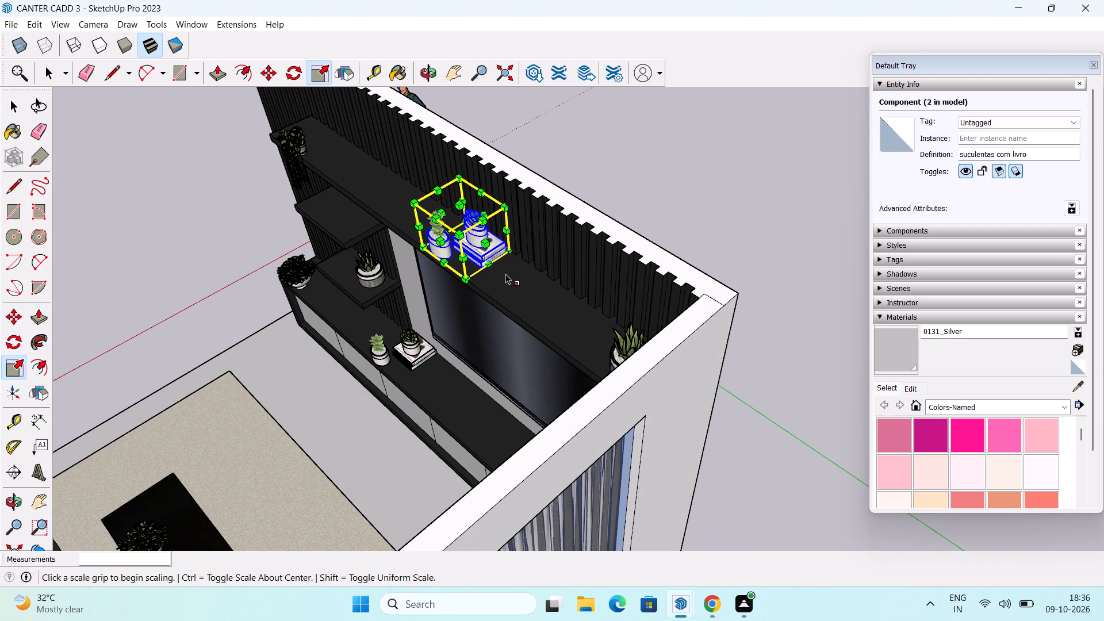
{"action": "middle_click_drag", "start_coordinate": [545, 232], "coordinate": [447, 281]}
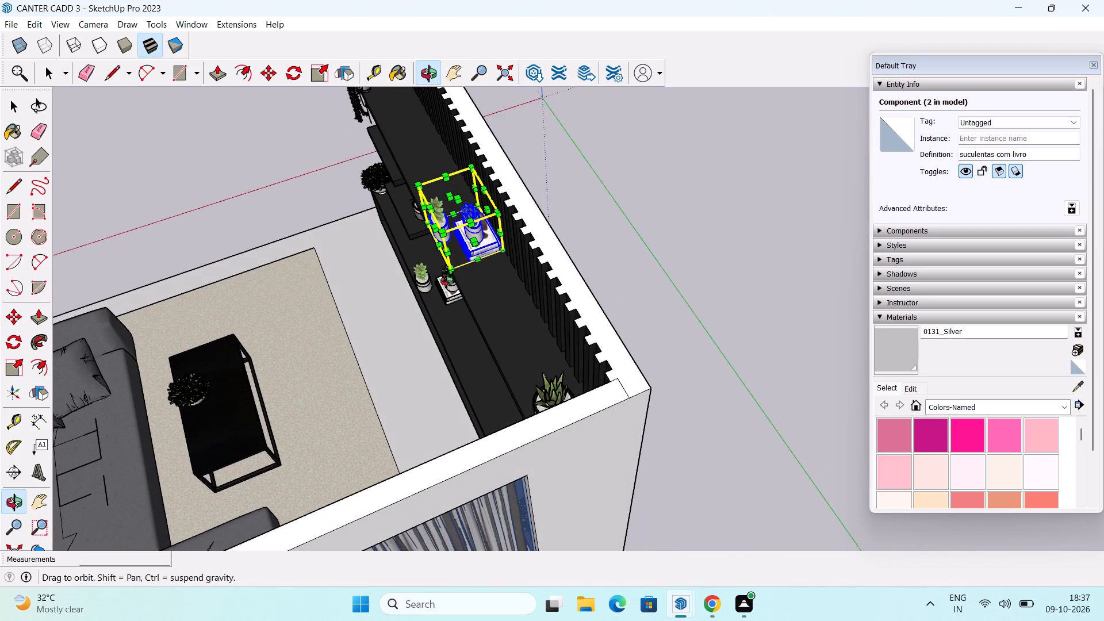
{"action": "middle_click_drag", "start_coordinate": [447, 281], "coordinate": [440, 280]}
{"action": "key", "text": "space"}
{"action": "left_click", "coordinate": [554, 207]}
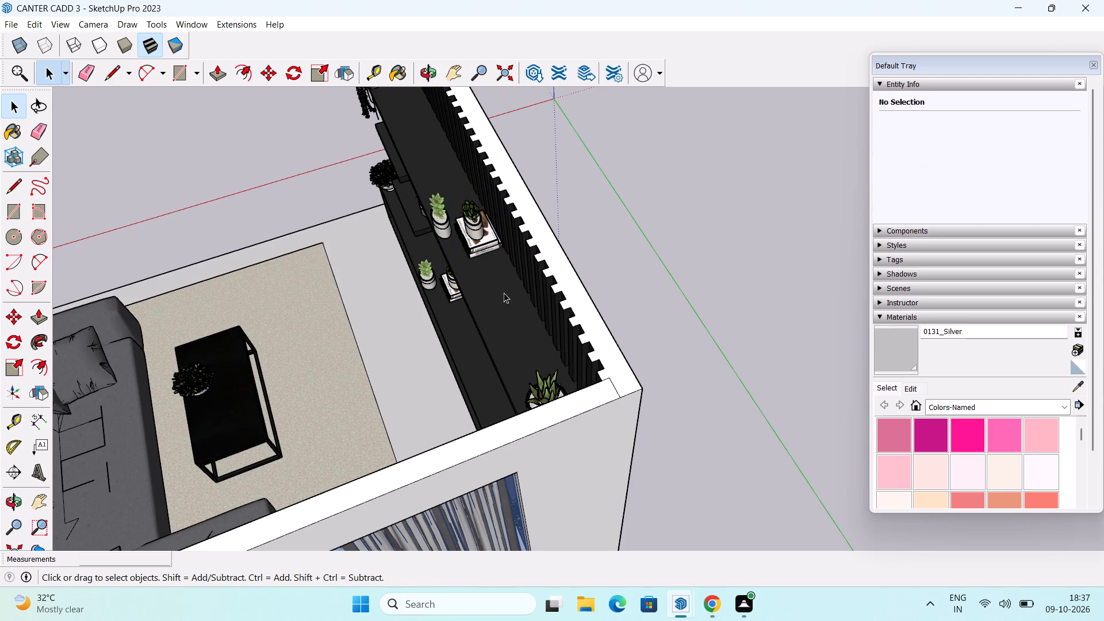
Examine the TV wall, shelves, plants, curtain and sofa from several angles to check the overall room arrangement.
{"action": "scroll", "coordinate": [489, 312], "scroll_direction": "down", "scroll_amount": 2}
{"action": "middle_click_drag", "start_coordinate": [327, 397], "coordinate": [589, 243]}
{"action": "scroll", "coordinate": [488, 348], "scroll_direction": "down", "scroll_amount": 2}
{"action": "middle_click_drag", "start_coordinate": [440, 420], "coordinate": [570, 337]}
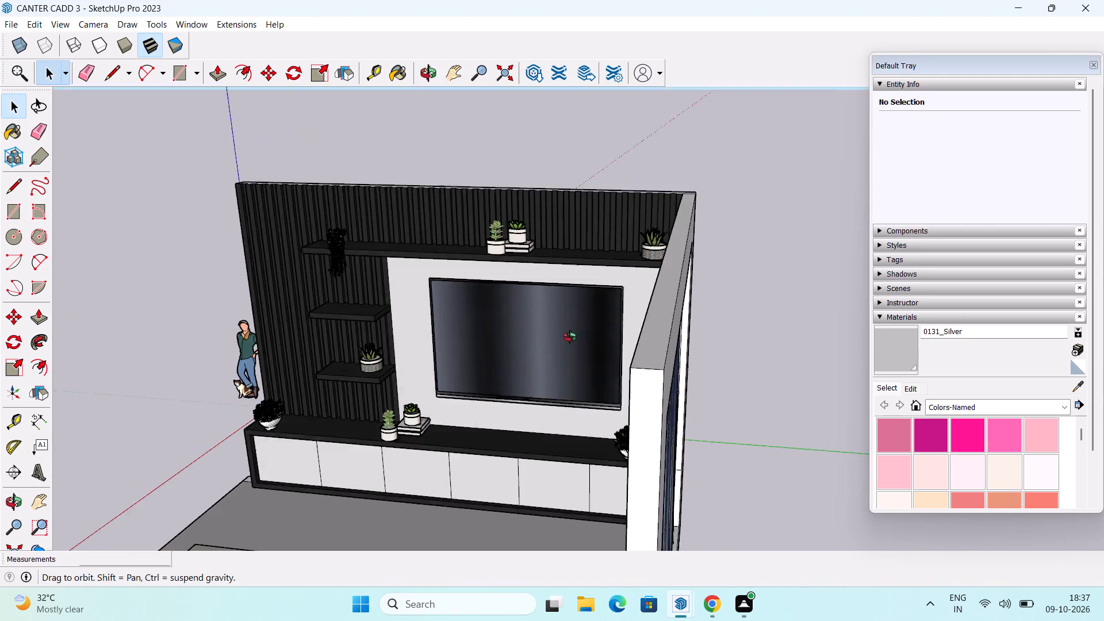
{"action": "middle_click_drag", "start_coordinate": [570, 337], "coordinate": [614, 307]}
{"action": "scroll", "coordinate": [612, 309], "scroll_direction": "down", "scroll_amount": 3}
{"action": "middle_click_drag", "start_coordinate": [603, 353], "coordinate": [543, 300], "text": "shift"}
{"action": "scroll", "coordinate": [558, 309], "scroll_direction": "down", "scroll_amount": 3}
{"action": "middle_click_drag", "start_coordinate": [555, 340], "coordinate": [679, 415]}
{"action": "middle_click_drag", "start_coordinate": [672, 416], "coordinate": [601, 399]}
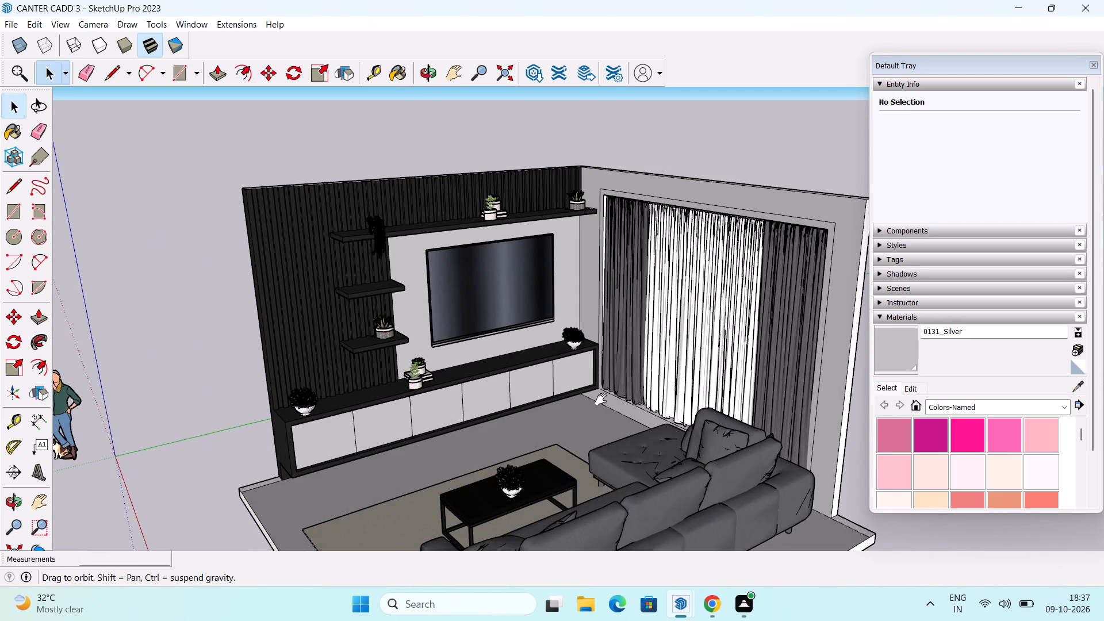
{"action": "middle_click_drag", "start_coordinate": [601, 399], "coordinate": [597, 399]}
{"action": "scroll", "coordinate": [577, 400], "scroll_direction": "down", "scroll_amount": 2}
{"action": "middle_click_drag", "start_coordinate": [576, 402], "coordinate": [641, 398]}
{"action": "scroll", "coordinate": [619, 396], "scroll_direction": "up", "scroll_amount": 2}
{"action": "middle_click_drag", "start_coordinate": [612, 407], "coordinate": [655, 387]}
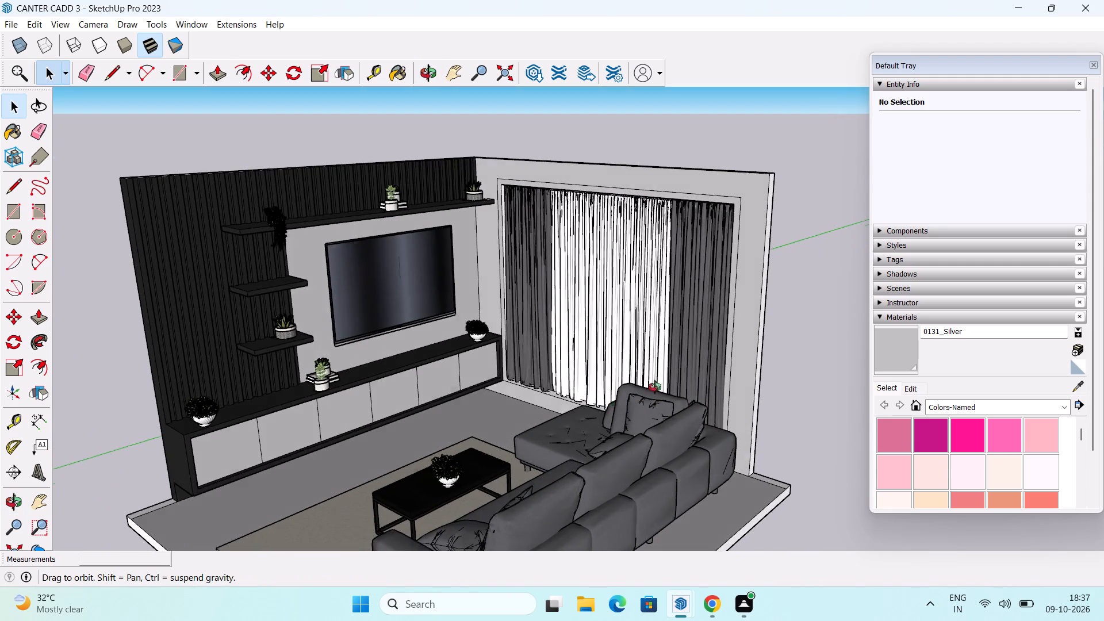
{"action": "middle_click_drag", "start_coordinate": [655, 387], "coordinate": [715, 390]}
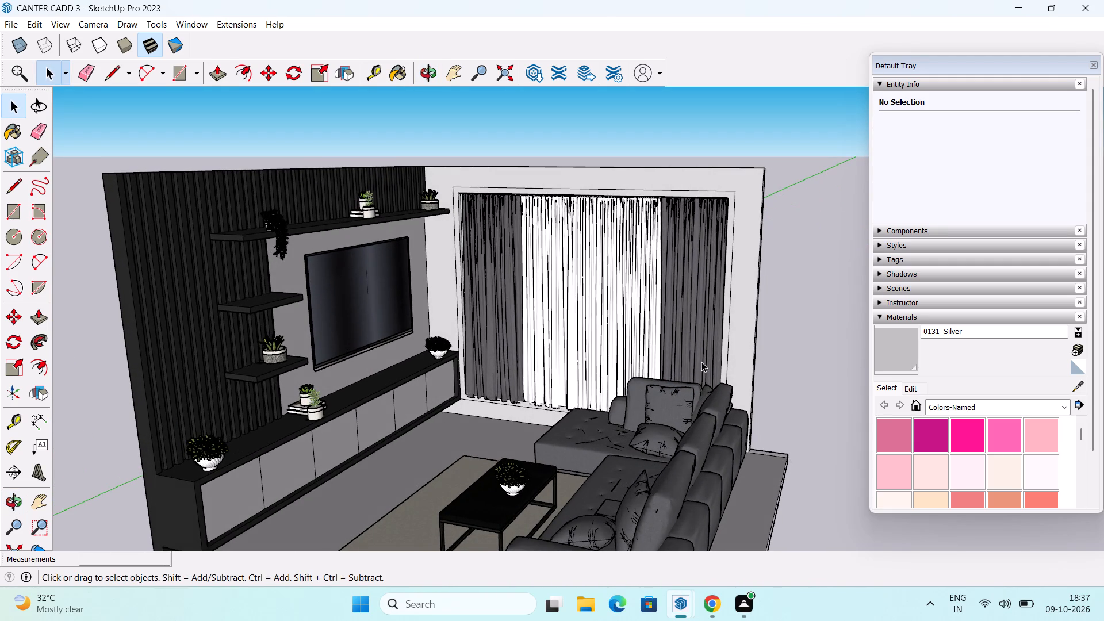
{"action": "middle_click_drag", "start_coordinate": [700, 361], "coordinate": [655, 356]}
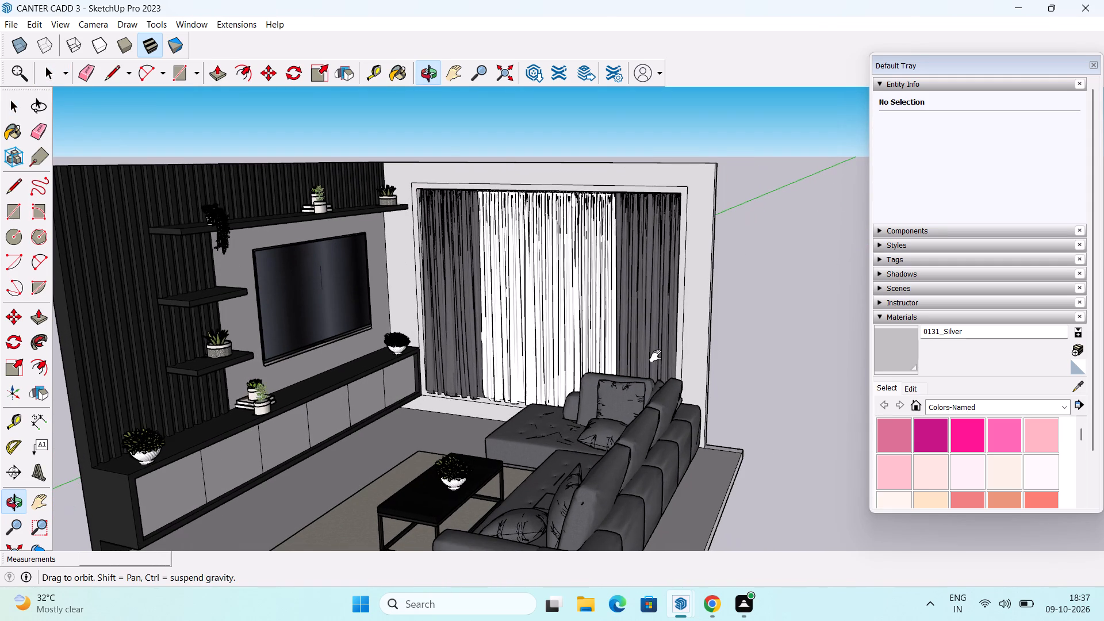
{"action": "middle_click_drag", "start_coordinate": [655, 356], "coordinate": [649, 347]}
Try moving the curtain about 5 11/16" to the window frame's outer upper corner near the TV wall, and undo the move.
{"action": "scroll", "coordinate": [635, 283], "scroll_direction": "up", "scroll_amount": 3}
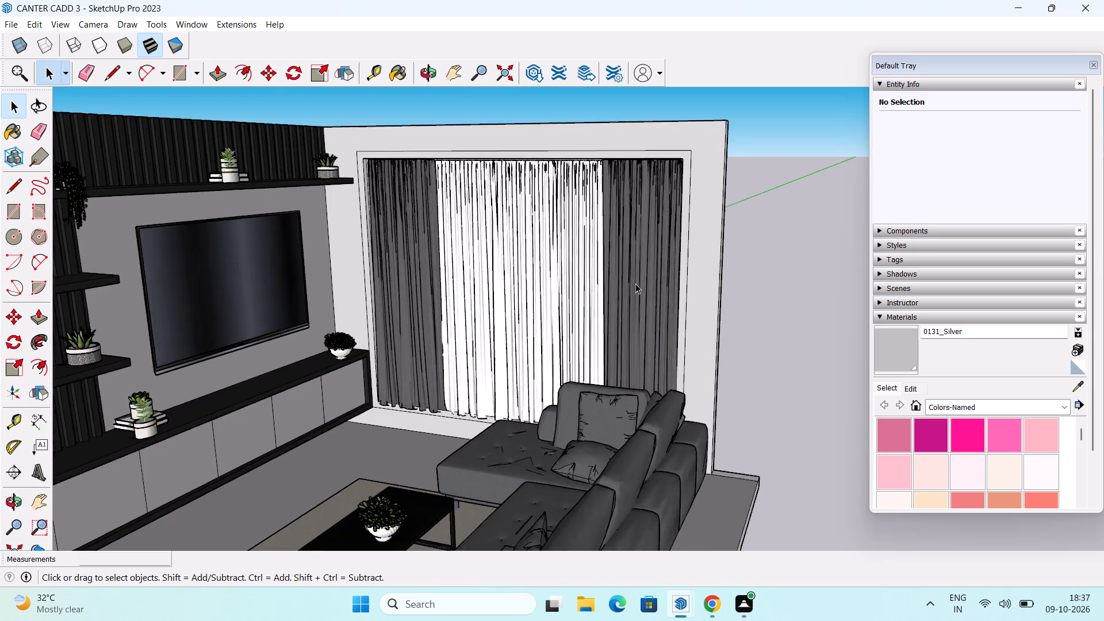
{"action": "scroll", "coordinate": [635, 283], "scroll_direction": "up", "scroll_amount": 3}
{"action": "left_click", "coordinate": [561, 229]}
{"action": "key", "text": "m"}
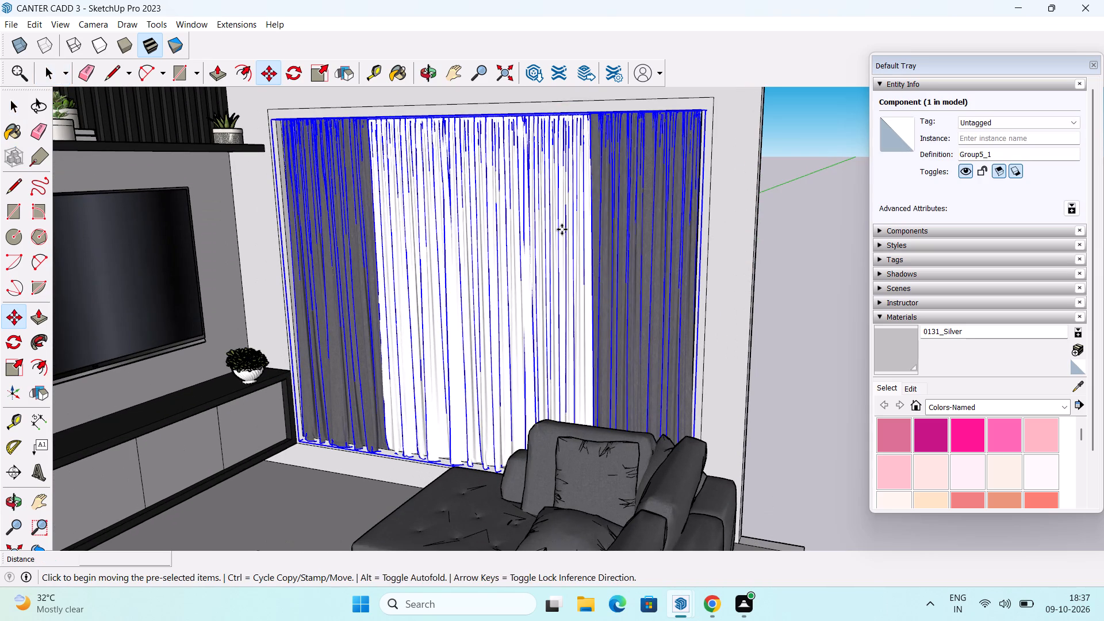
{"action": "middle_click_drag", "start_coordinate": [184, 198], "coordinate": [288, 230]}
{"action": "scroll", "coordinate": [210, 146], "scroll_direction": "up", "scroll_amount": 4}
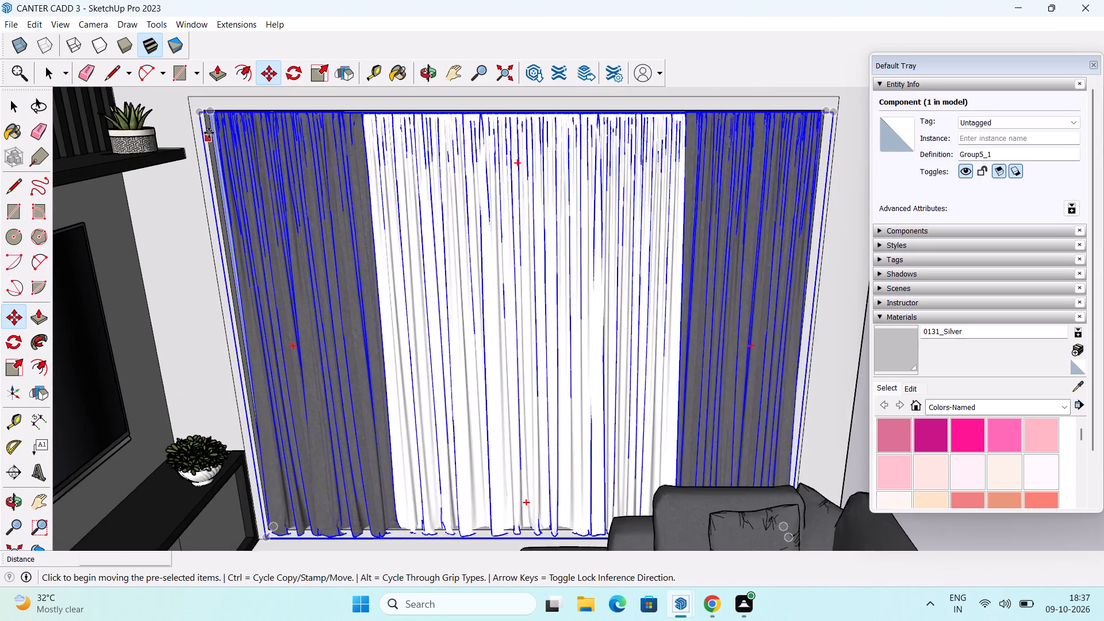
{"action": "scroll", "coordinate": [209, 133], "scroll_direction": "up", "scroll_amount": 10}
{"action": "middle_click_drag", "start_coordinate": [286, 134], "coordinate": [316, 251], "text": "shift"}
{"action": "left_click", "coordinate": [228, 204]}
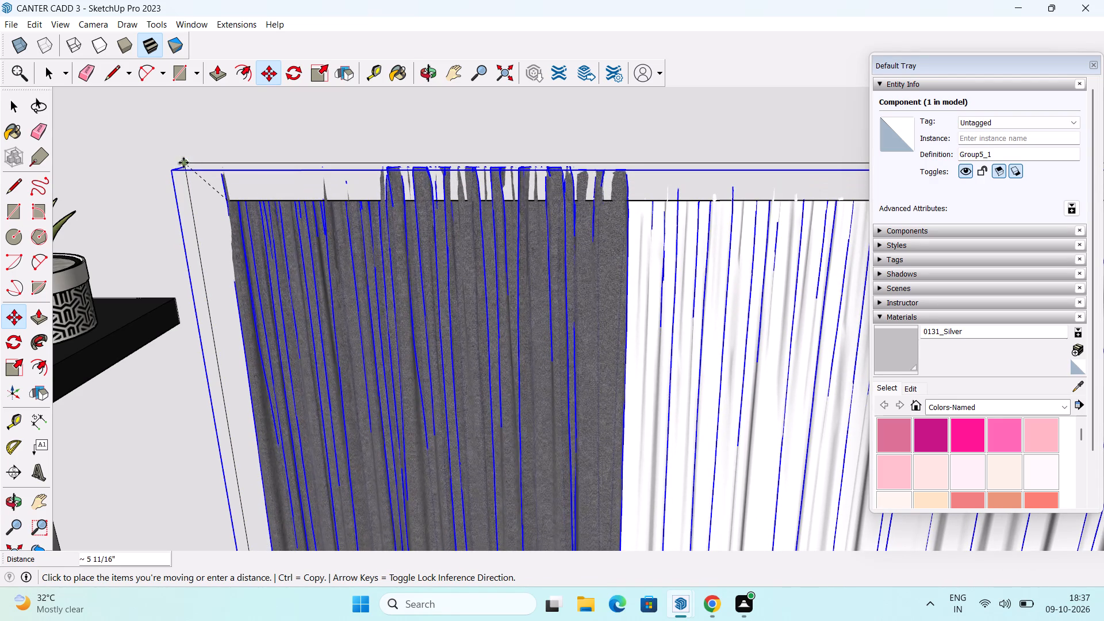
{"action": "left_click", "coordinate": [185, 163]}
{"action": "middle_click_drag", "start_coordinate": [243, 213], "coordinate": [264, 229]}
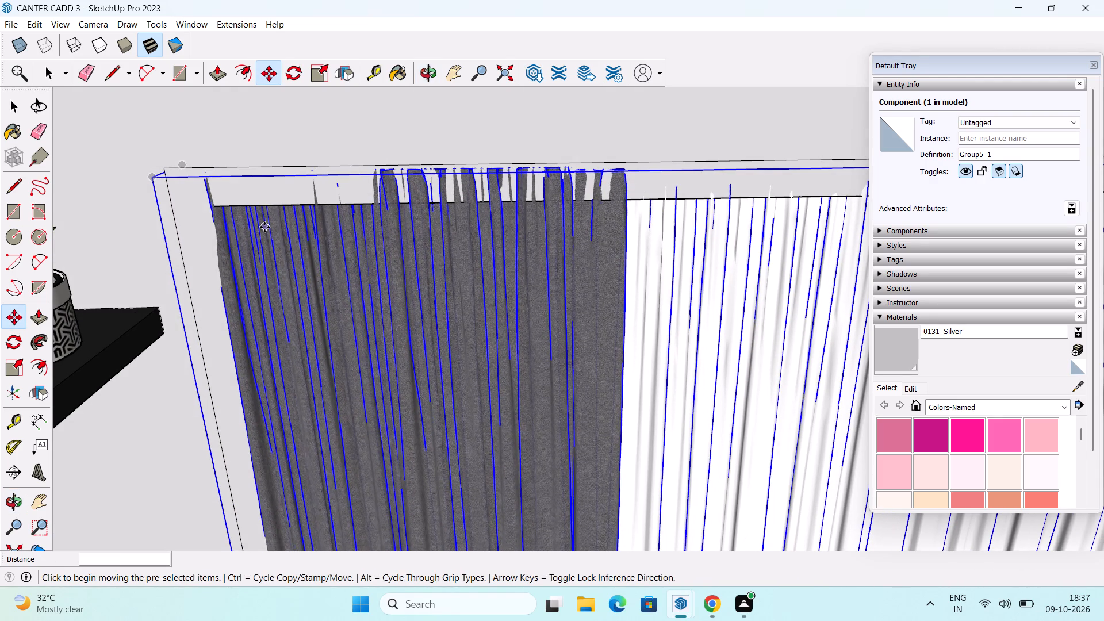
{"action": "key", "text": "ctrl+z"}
Move the curtain 8 9/16" from its fabric's upper corner to the window frame's outer upper corner beside the TV wall.
{"action": "middle_click_drag", "start_coordinate": [237, 232], "coordinate": [299, 177]}
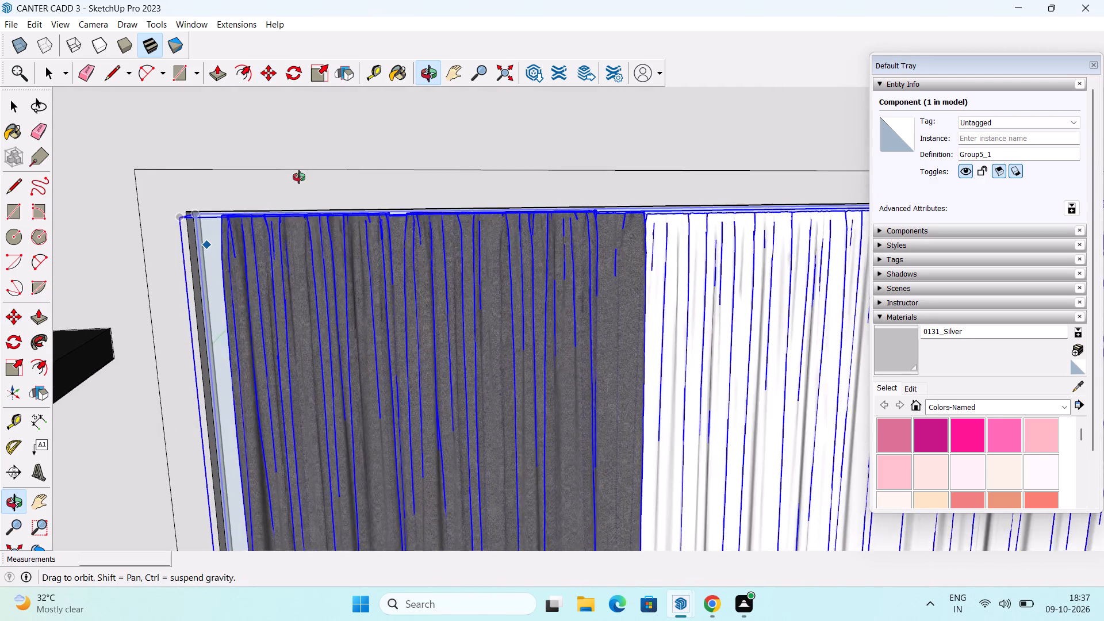
{"action": "middle_click_drag", "start_coordinate": [299, 177], "coordinate": [315, 155]}
{"action": "scroll", "coordinate": [234, 231], "scroll_direction": "up", "scroll_amount": 2}
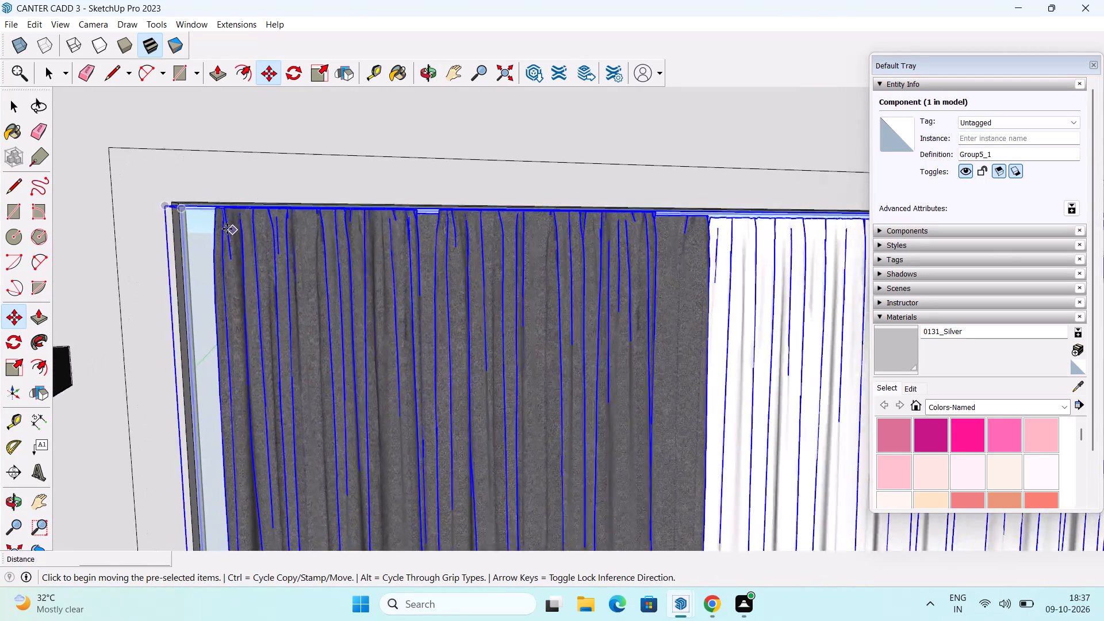
{"action": "scroll", "coordinate": [227, 229], "scroll_direction": "up", "scroll_amount": 4}
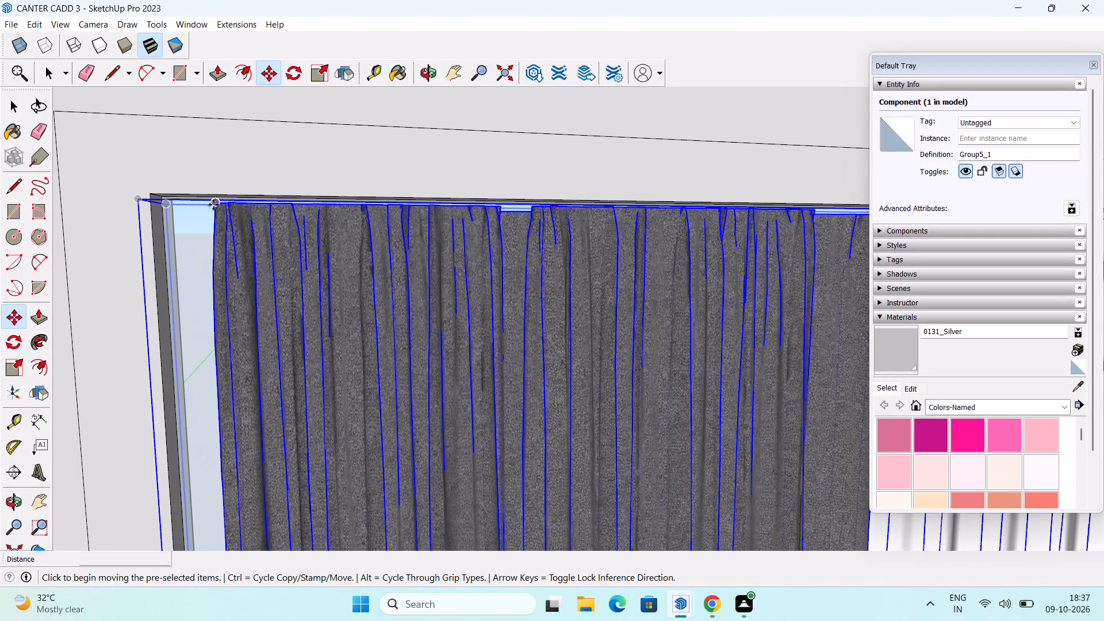
{"action": "left_click", "coordinate": [213, 205]}
{"action": "scroll", "coordinate": [109, 145], "scroll_direction": "down", "scroll_amount": 6}
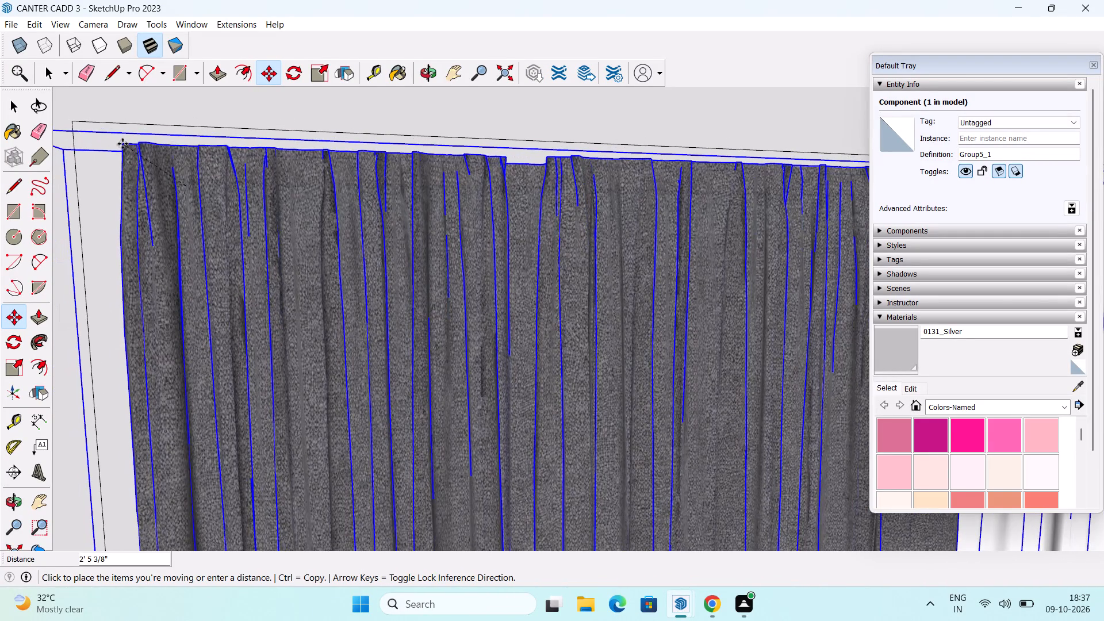
{"action": "middle_click_drag", "start_coordinate": [122, 144], "coordinate": [232, 217]}
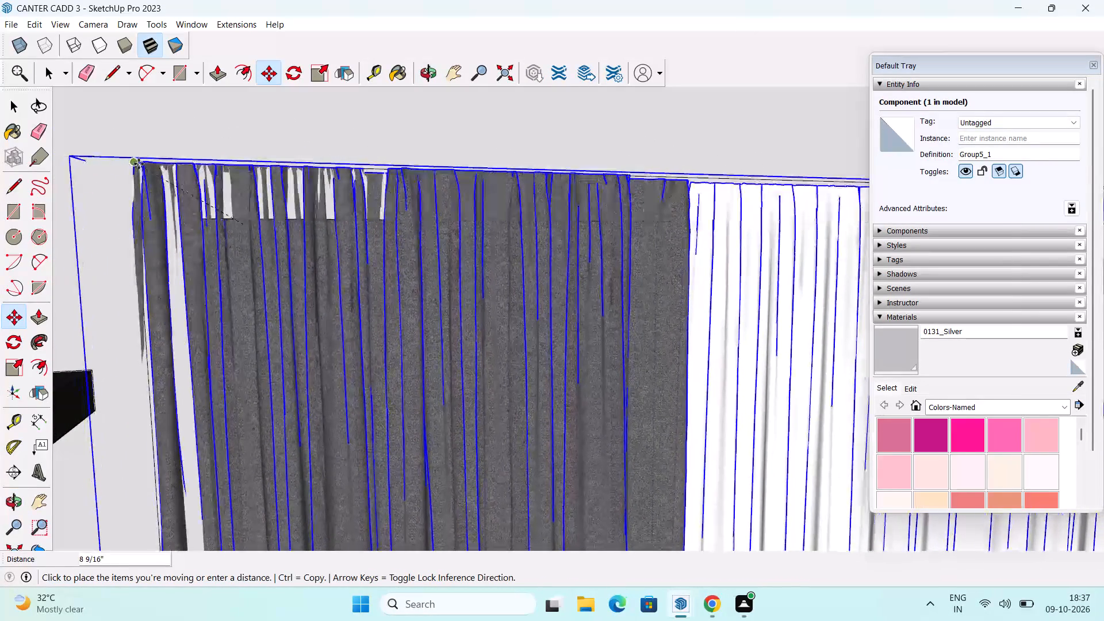
{"action": "left_click", "coordinate": [139, 164]}
Scale the curtain along the green axis to about 1.05, extending it to the window frame's edge farthest from the TV wall.
{"action": "scroll", "coordinate": [239, 190], "scroll_direction": "down", "scroll_amount": 8}
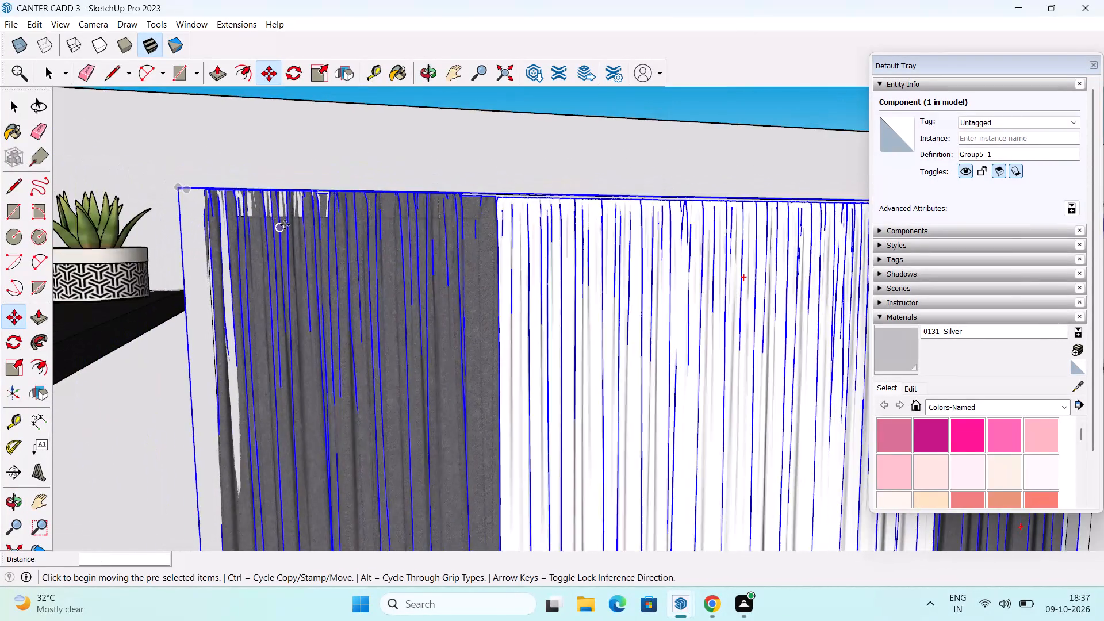
{"action": "scroll", "coordinate": [285, 225], "scroll_direction": "down", "scroll_amount": 10}
{"action": "middle_click_drag", "start_coordinate": [490, 319], "coordinate": [438, 318]}
{"action": "scroll", "coordinate": [491, 323], "scroll_direction": "down", "scroll_amount": 2}
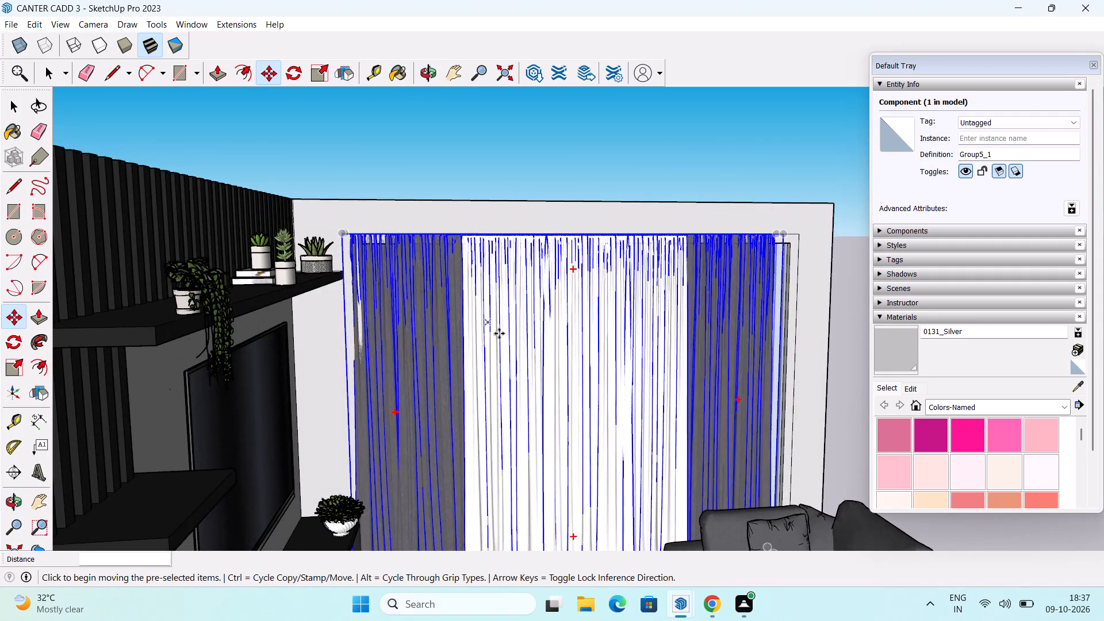
{"action": "middle_click_drag", "start_coordinate": [540, 370], "coordinate": [458, 331]}
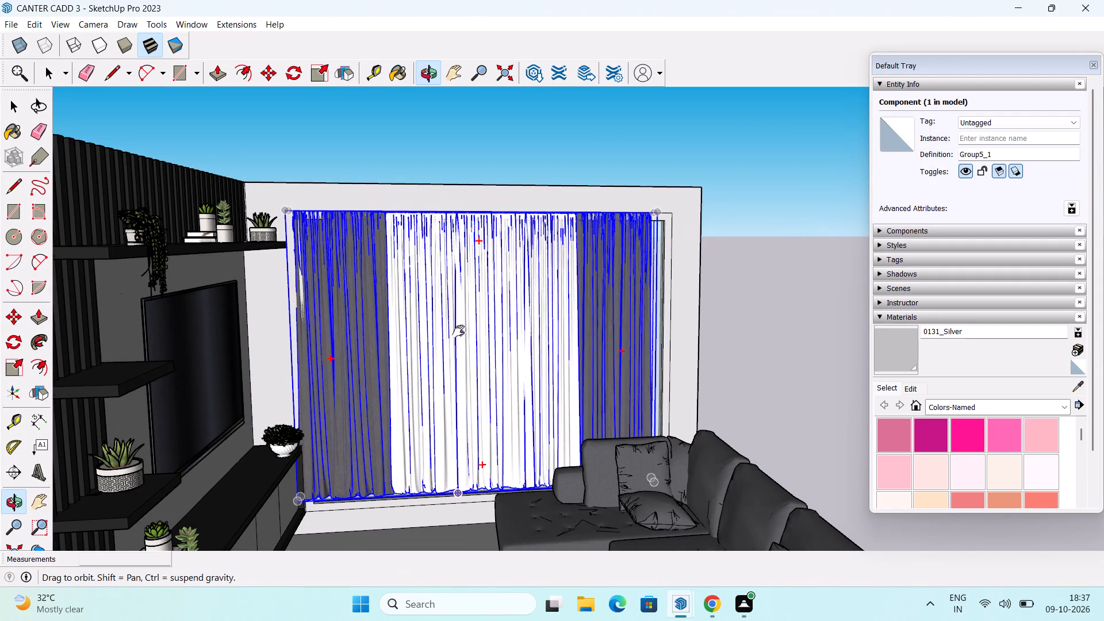
{"action": "middle_click_drag", "start_coordinate": [458, 331], "coordinate": [458, 331]}
{"action": "middle_click_drag", "start_coordinate": [598, 423], "coordinate": [465, 450]}
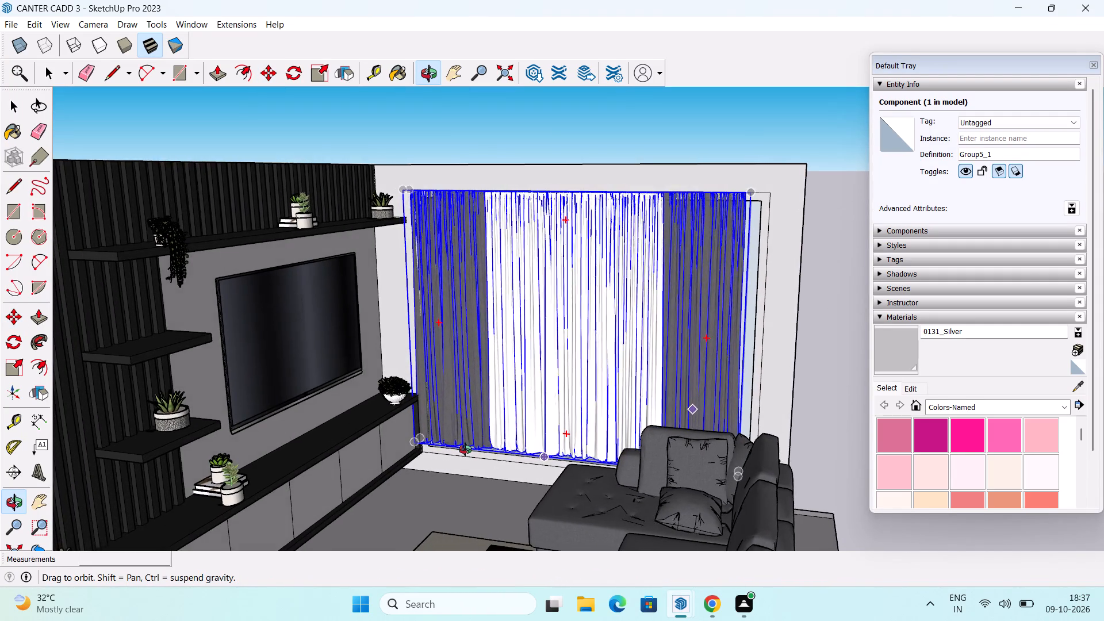
{"action": "middle_click_drag", "start_coordinate": [465, 450], "coordinate": [457, 450]}
{"action": "left_click_drag", "start_coordinate": [17, 375], "coordinate": [27, 368]}
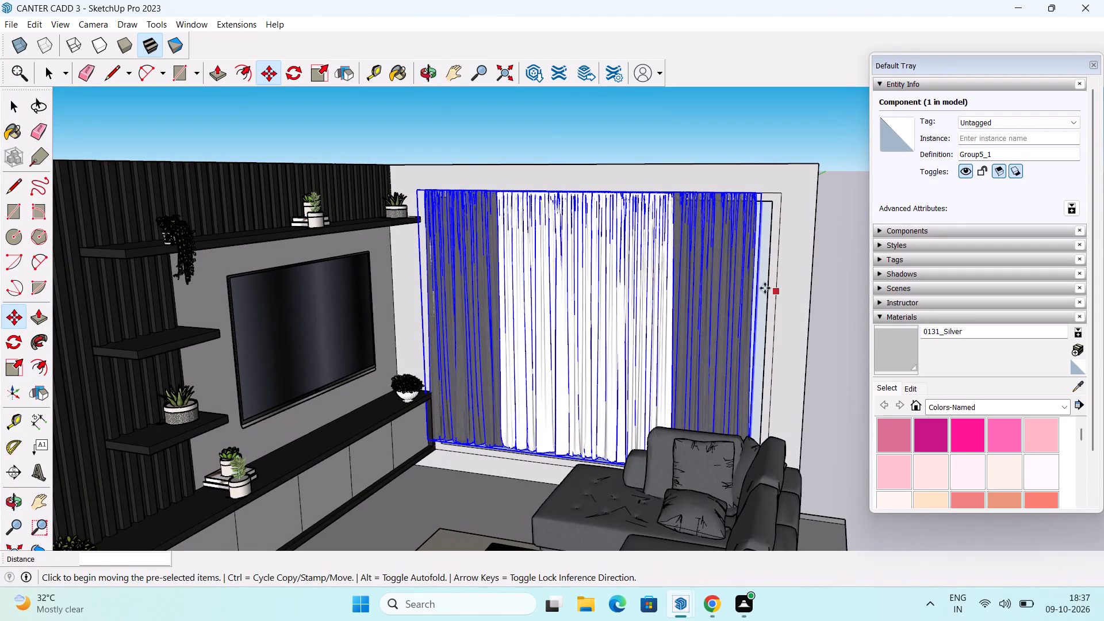
{"action": "left_click_drag", "start_coordinate": [10, 365], "coordinate": [50, 352]}
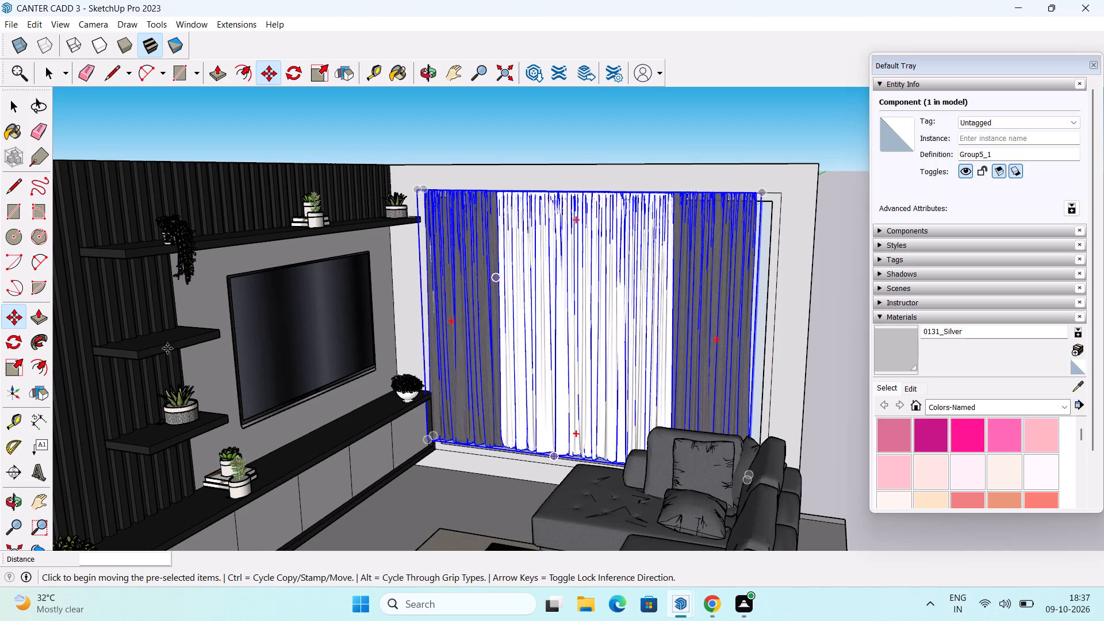
{"action": "left_click", "coordinate": [11, 367]}
{"action": "middle_click_drag", "start_coordinate": [619, 260], "coordinate": [527, 280]}
{"action": "scroll", "coordinate": [858, 327], "scroll_direction": "up", "scroll_amount": 4}
{"action": "scroll", "coordinate": [780, 389], "scroll_direction": "up", "scroll_amount": 3}
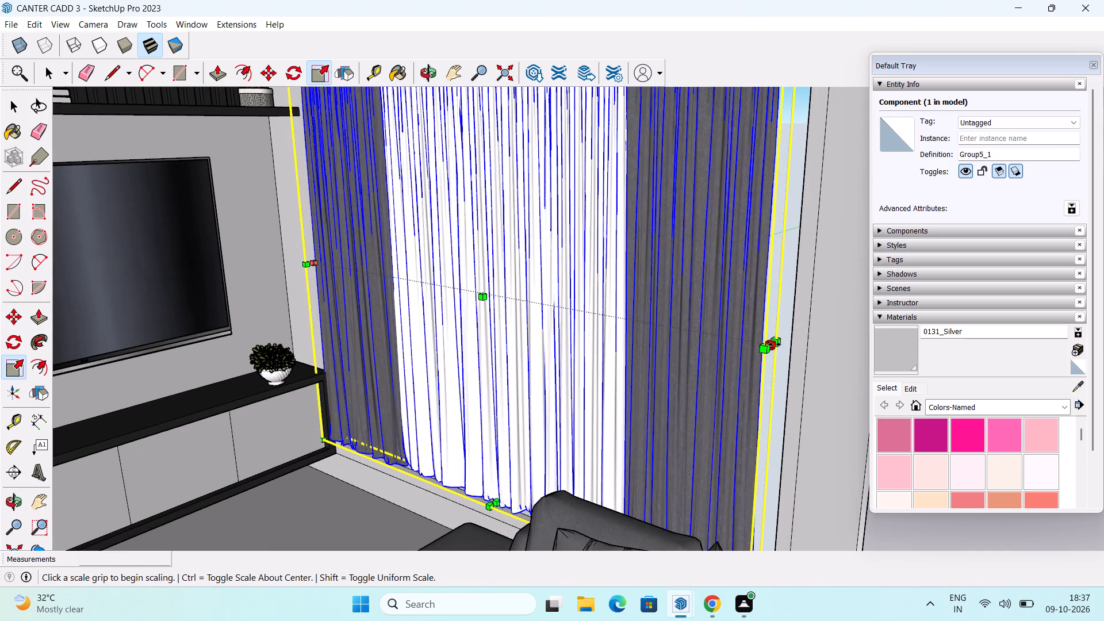
{"action": "left_click_drag", "start_coordinate": [773, 347], "coordinate": [812, 345]}
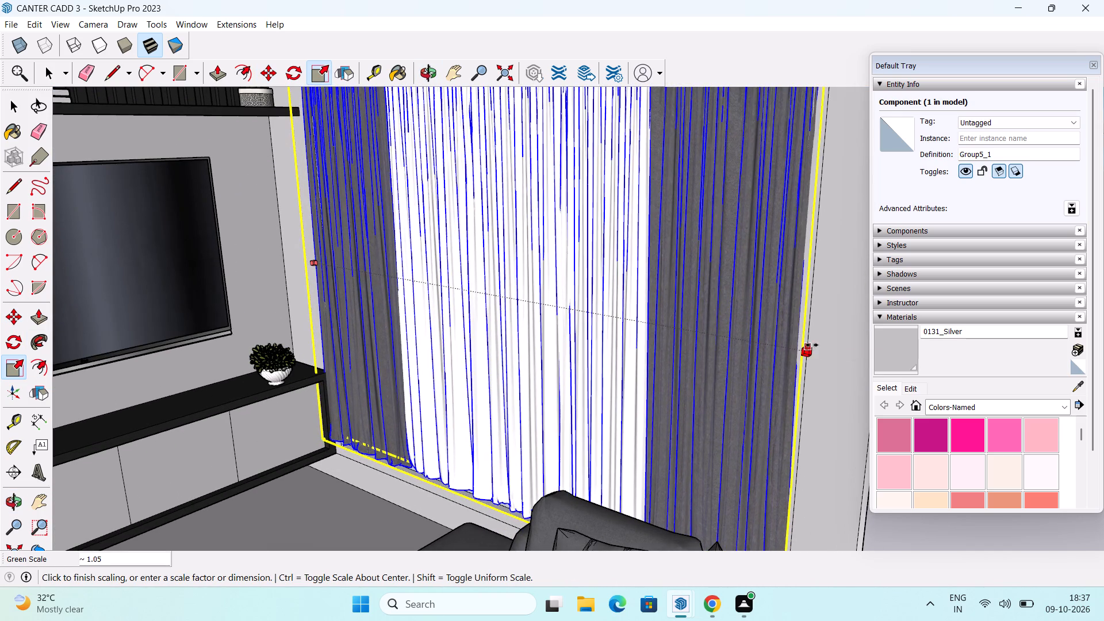
{"action": "left_click_drag", "start_coordinate": [812, 345], "coordinate": [817, 339]}
{"action": "scroll", "coordinate": [808, 363], "scroll_direction": "down", "scroll_amount": 4}
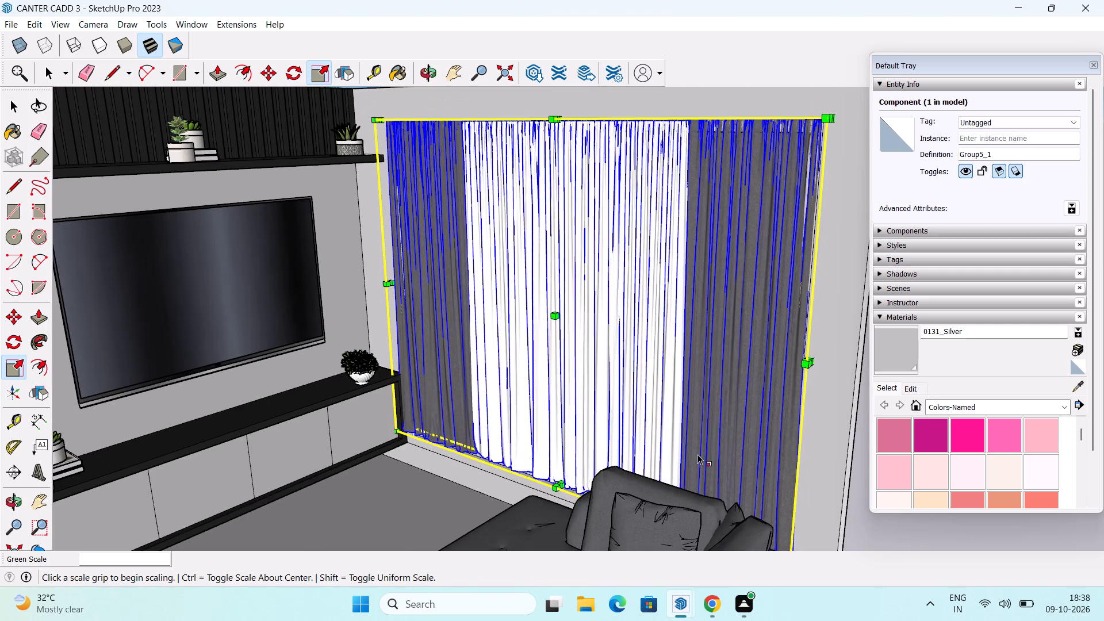
{"action": "middle_click_drag", "start_coordinate": [697, 454], "coordinate": [849, 411]}
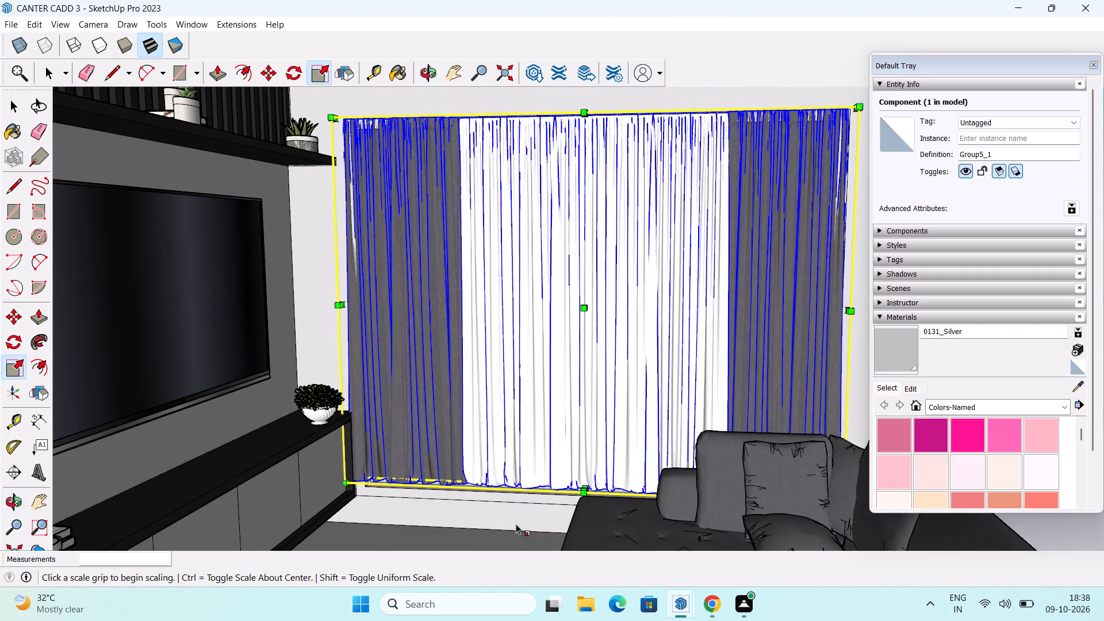
Scale the curtain downward along the blue axis from its bottom centre grip until the hem reaches the floor.
{"action": "middle_click_drag", "start_coordinate": [515, 524], "coordinate": [605, 473]}
{"action": "scroll", "coordinate": [535, 552], "scroll_direction": "up", "scroll_amount": 14}
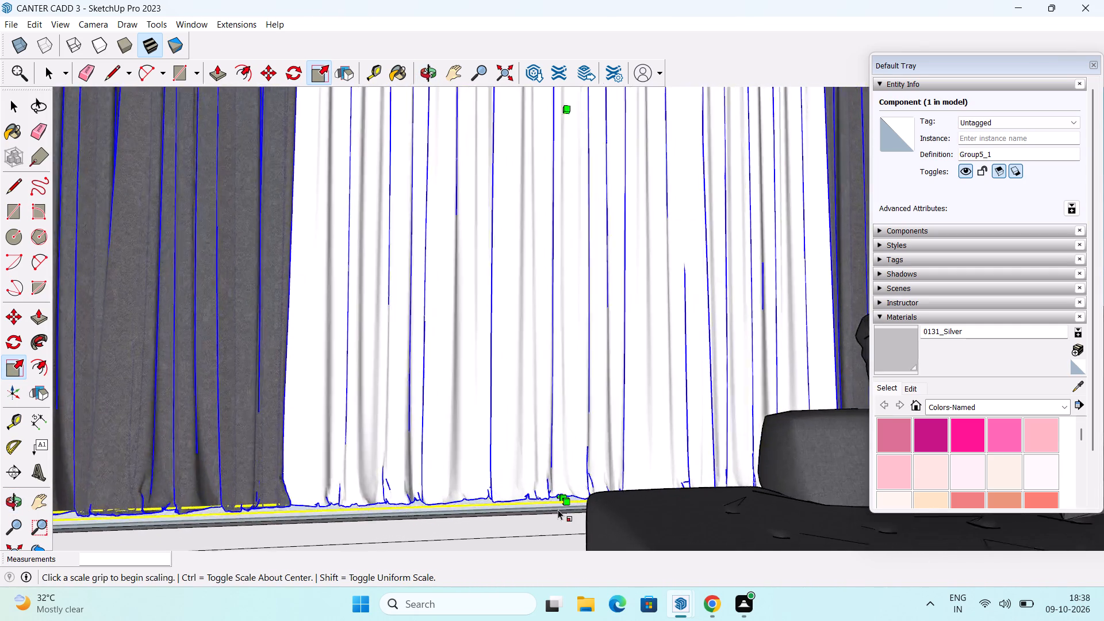
{"action": "scroll", "coordinate": [558, 509], "scroll_direction": "up", "scroll_amount": 4}
{"action": "middle_click_drag", "start_coordinate": [558, 509], "coordinate": [537, 381]}
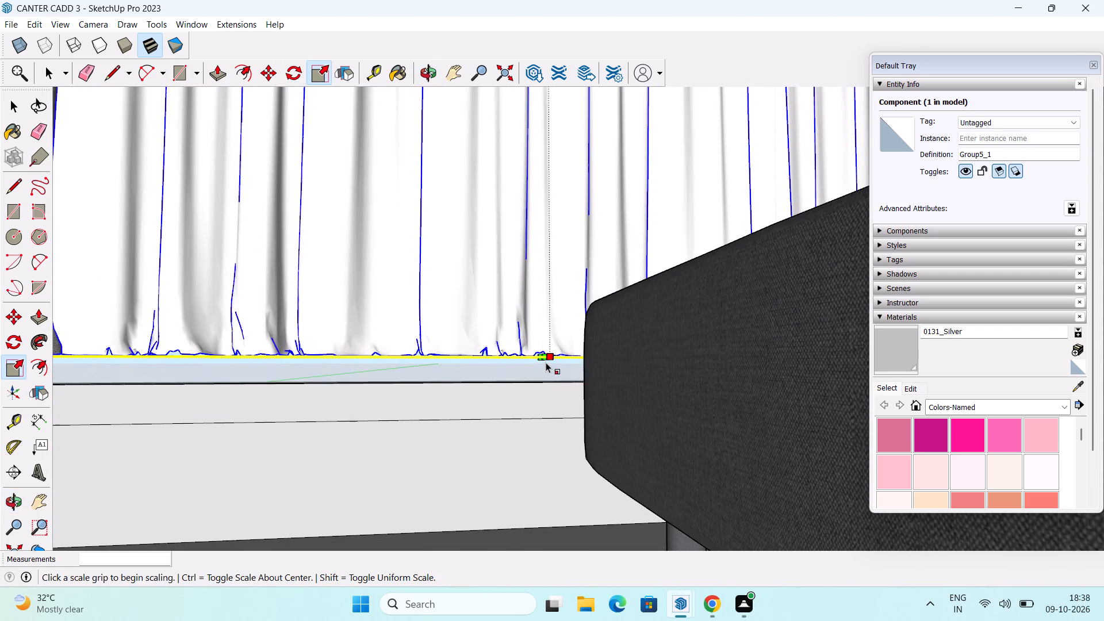
{"action": "left_click_drag", "start_coordinate": [542, 362], "coordinate": [539, 421]}
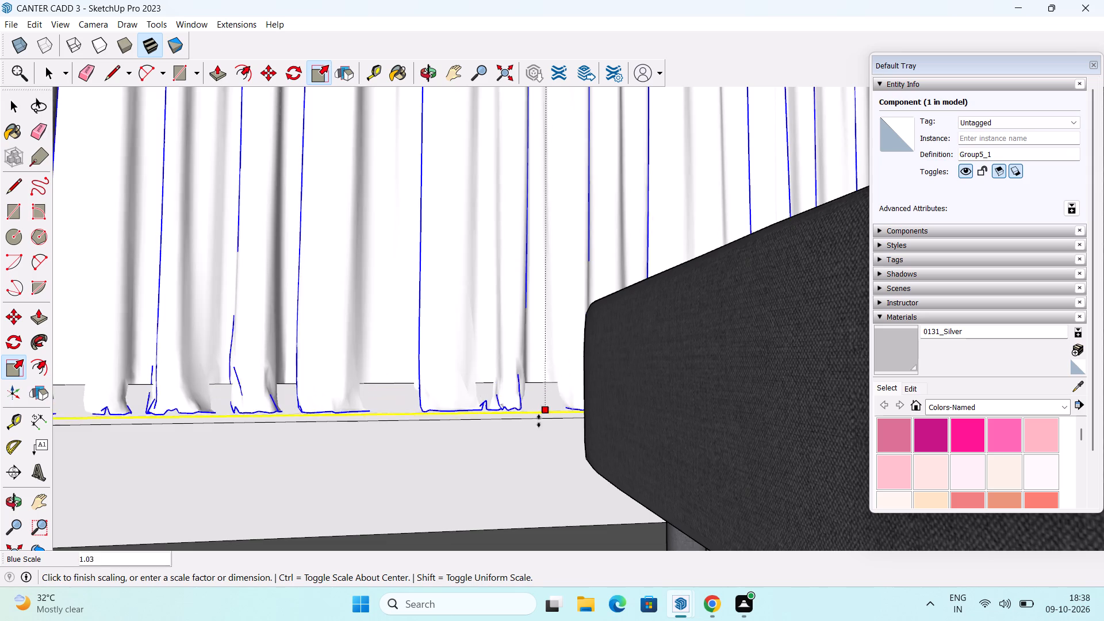
{"action": "left_click_drag", "start_coordinate": [539, 421], "coordinate": [536, 523]}
{"action": "scroll", "coordinate": [551, 335], "scroll_direction": "down", "scroll_amount": 2}
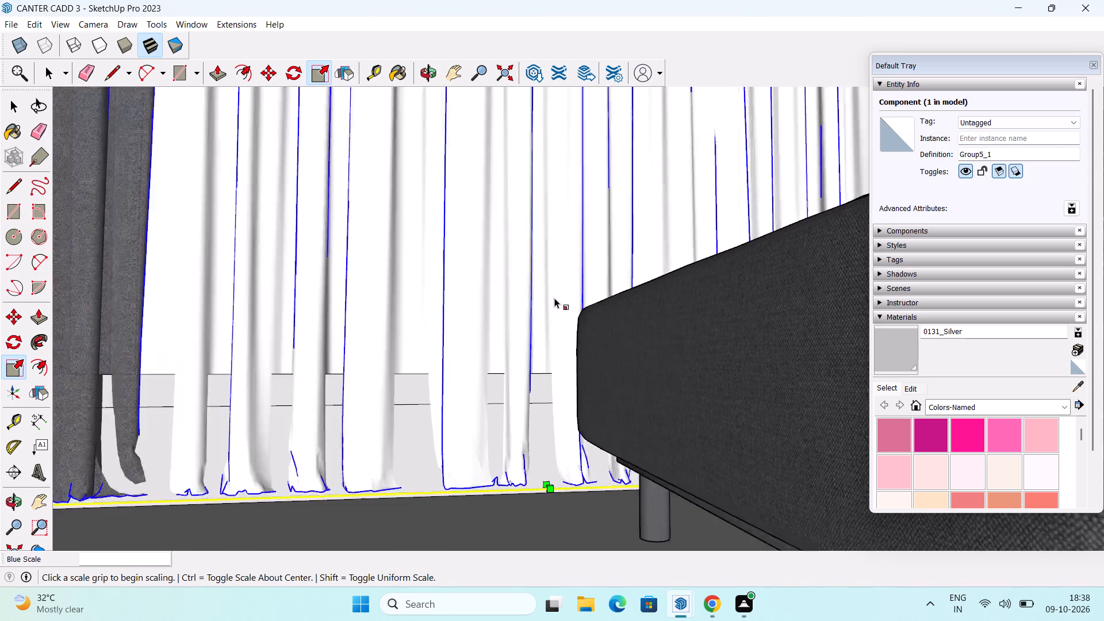
{"action": "scroll", "coordinate": [554, 298], "scroll_direction": "down", "scroll_amount": 20}
{"action": "scroll", "coordinate": [554, 298], "scroll_direction": "down", "scroll_amount": 1}
Scale the curtain upward along the blue axis to about 1.08, reaching the window wall's top edge, and deselect it.
{"action": "middle_click_drag", "start_coordinate": [520, 267], "coordinate": [516, 285]}
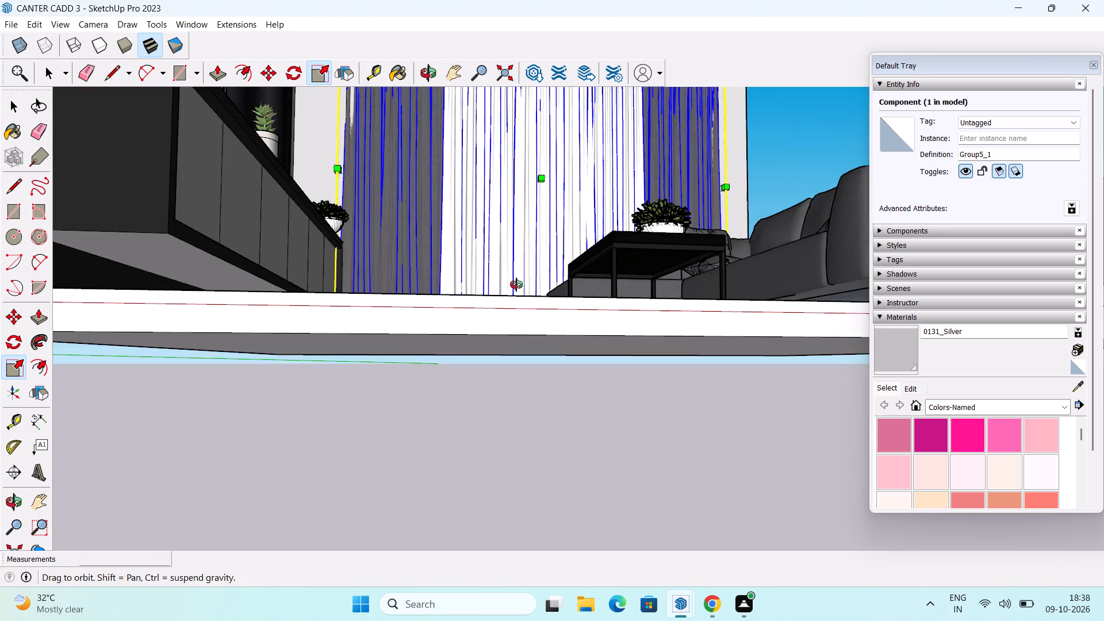
{"action": "middle_click_drag", "start_coordinate": [516, 285], "coordinate": [452, 433]}
{"action": "scroll", "coordinate": [534, 259], "scroll_direction": "down", "scroll_amount": 10}
{"action": "middle_click_drag", "start_coordinate": [553, 237], "coordinate": [459, 417], "text": "shift"}
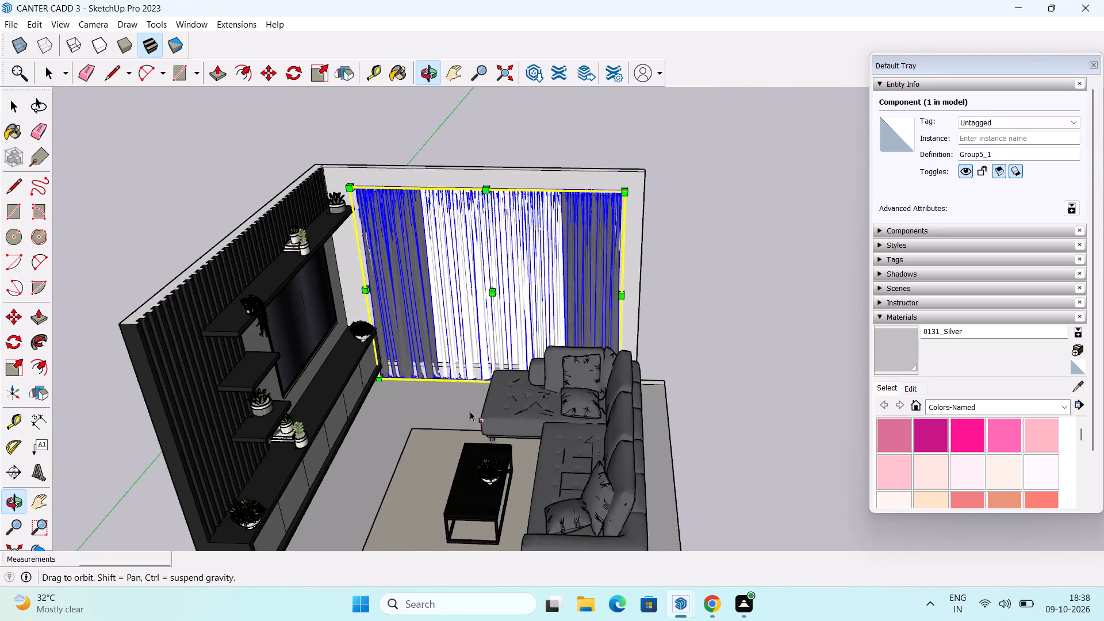
{"action": "middle_click_drag", "start_coordinate": [519, 381], "coordinate": [409, 319]}
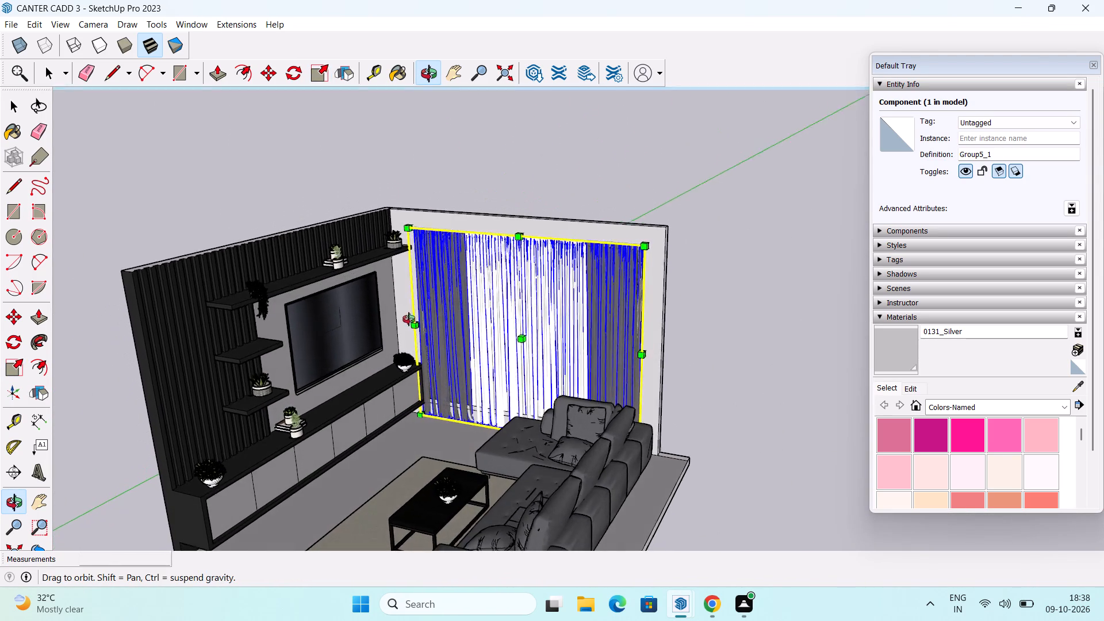
{"action": "middle_click_drag", "start_coordinate": [409, 319], "coordinate": [409, 333]}
{"action": "scroll", "coordinate": [514, 248], "scroll_direction": "up", "scroll_amount": 10}
{"action": "middle_click_drag", "start_coordinate": [530, 221], "coordinate": [523, 263]}
{"action": "scroll", "coordinate": [522, 213], "scroll_direction": "up", "scroll_amount": 6}
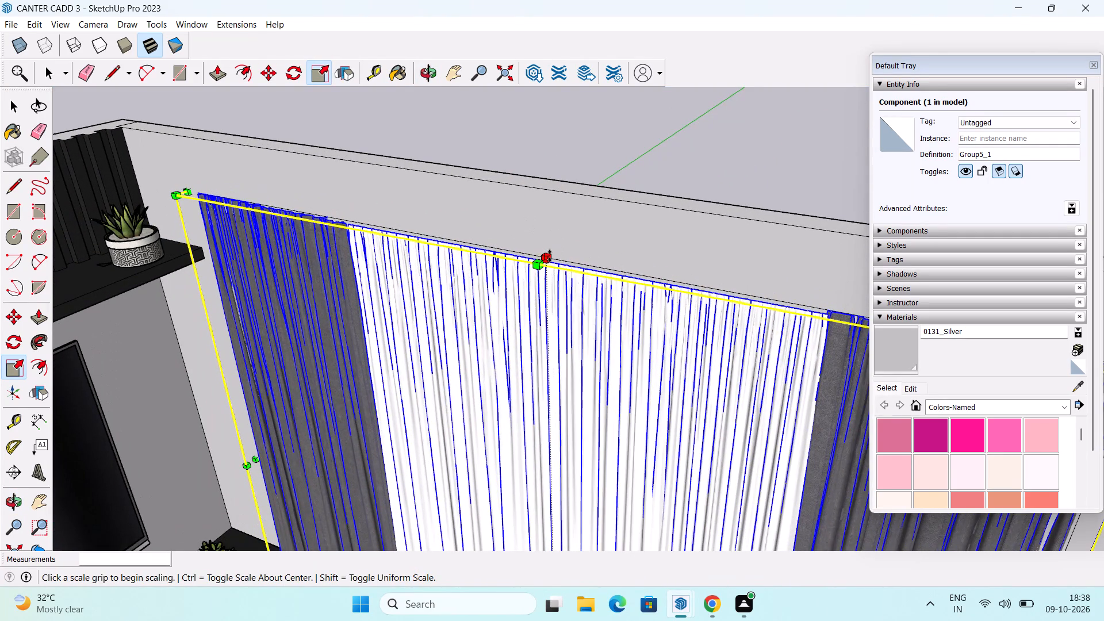
{"action": "left_click_drag", "start_coordinate": [549, 256], "coordinate": [563, 194]}
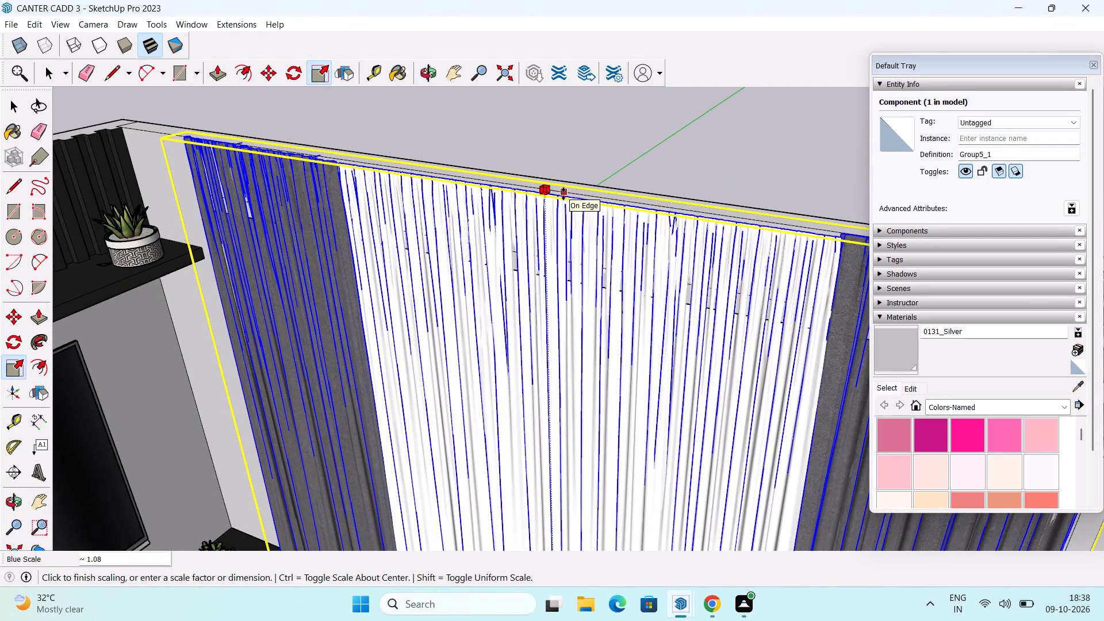
{"action": "left_click_drag", "start_coordinate": [563, 194], "coordinate": [562, 199]}
{"action": "scroll", "coordinate": [562, 199], "scroll_direction": "down", "scroll_amount": 5}
{"action": "key", "text": "space"}
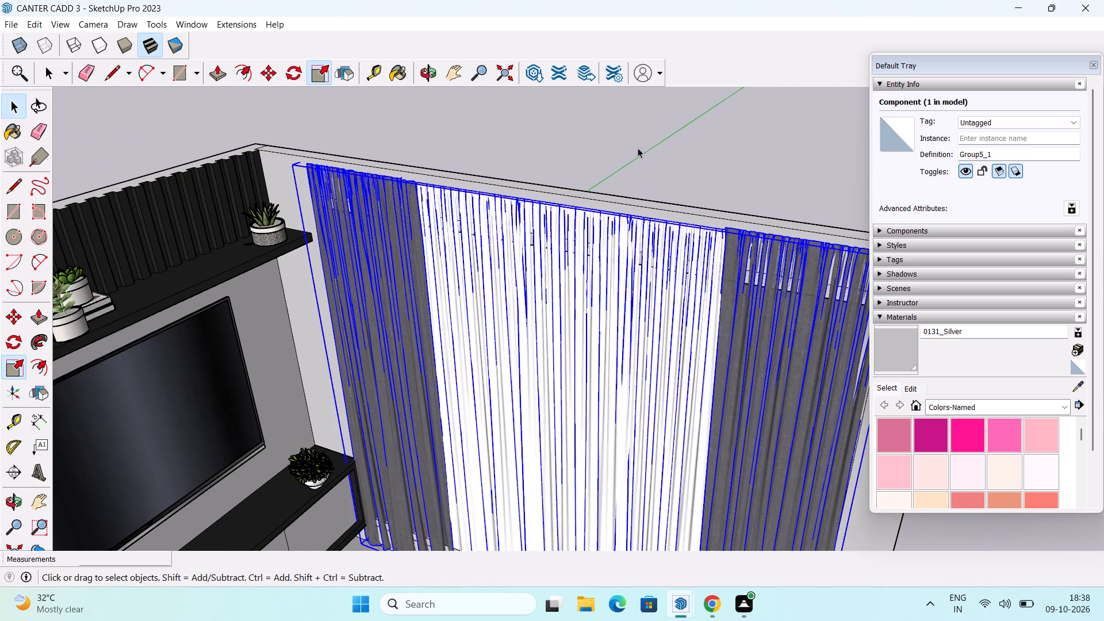
{"action": "left_click", "coordinate": [657, 152]}
Examine the TV wall, curtain, sofa and floor from several angles to check the overall room.
{"action": "scroll", "coordinate": [645, 197], "scroll_direction": "down", "scroll_amount": 6}
{"action": "middle_click_drag", "start_coordinate": [624, 351], "coordinate": [302, 304]}
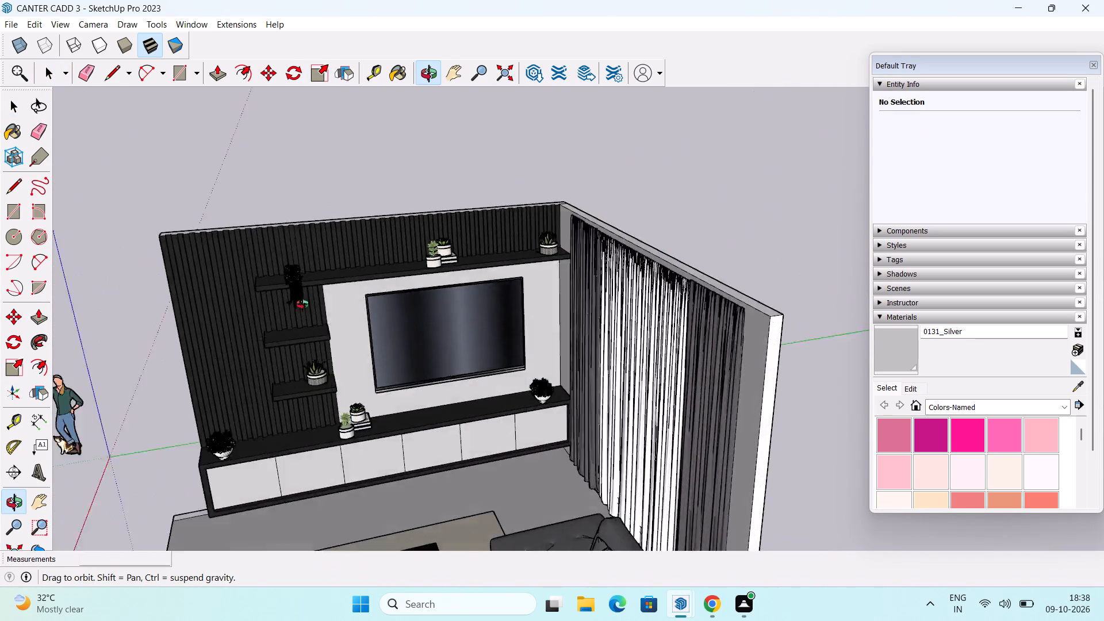
{"action": "middle_click_drag", "start_coordinate": [302, 304], "coordinate": [572, 340]}
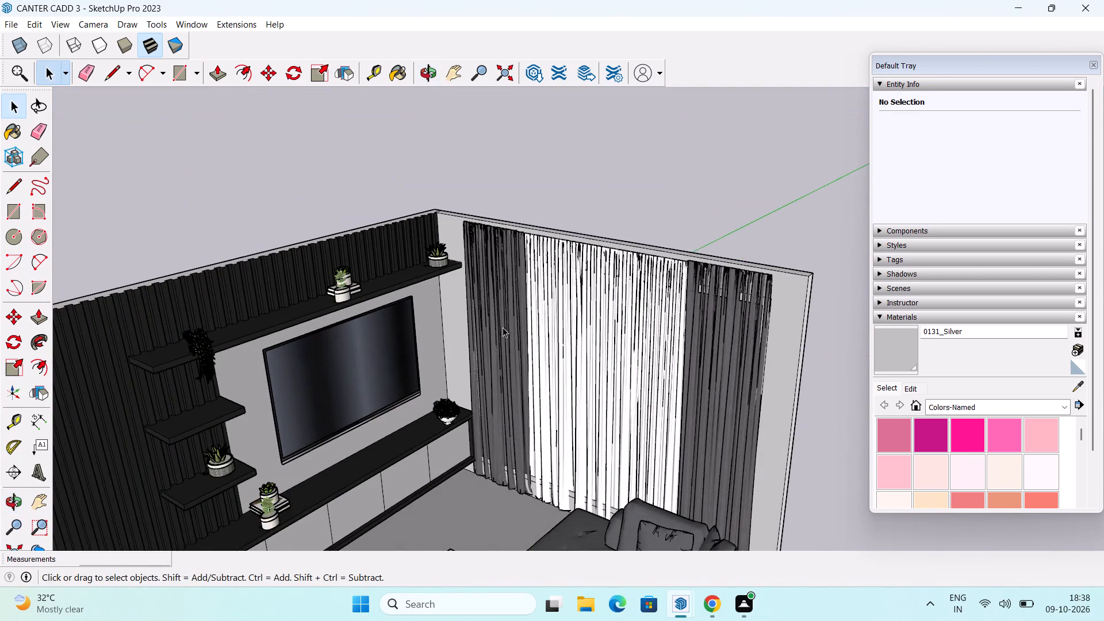
{"action": "scroll", "coordinate": [489, 327], "scroll_direction": "down", "scroll_amount": 3}
{"action": "scroll", "coordinate": [531, 352], "scroll_direction": "down", "scroll_amount": 2}
{"action": "middle_click_drag", "start_coordinate": [567, 399], "coordinate": [543, 296]}
{"action": "middle_click_drag", "start_coordinate": [517, 343], "coordinate": [560, 373]}
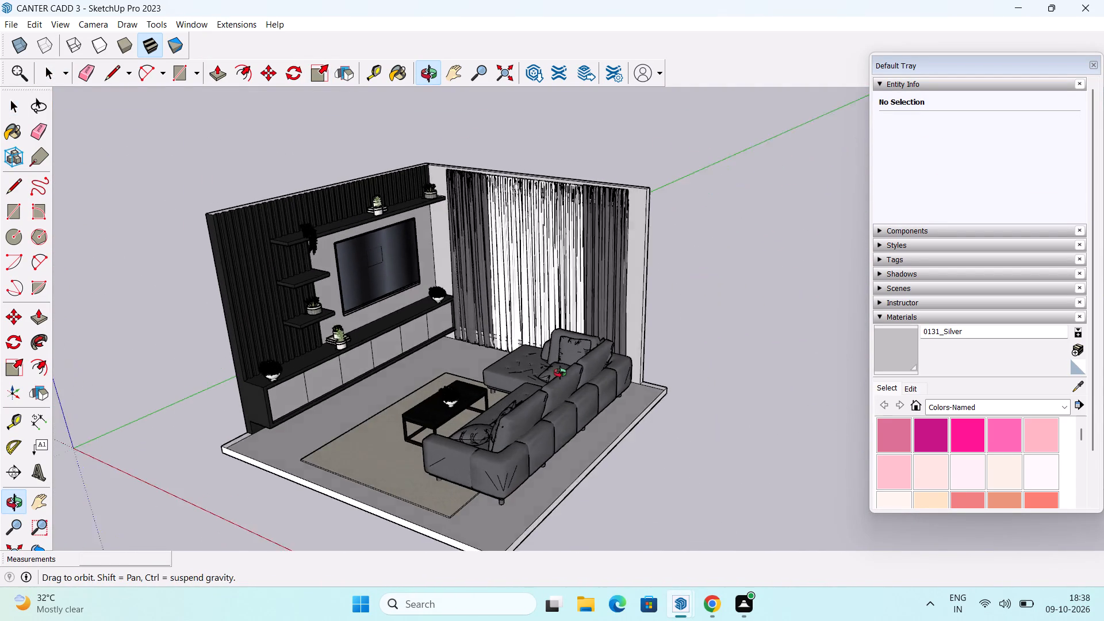
{"action": "middle_click_drag", "start_coordinate": [560, 373], "coordinate": [576, 401]}
{"action": "scroll", "coordinate": [609, 403], "scroll_direction": "down", "scroll_amount": 1}
Push/Pull the window wall's end face beside the sofa 2' outward to the floor slab's edge.
{"action": "scroll", "coordinate": [675, 353], "scroll_direction": "up", "scroll_amount": 9}
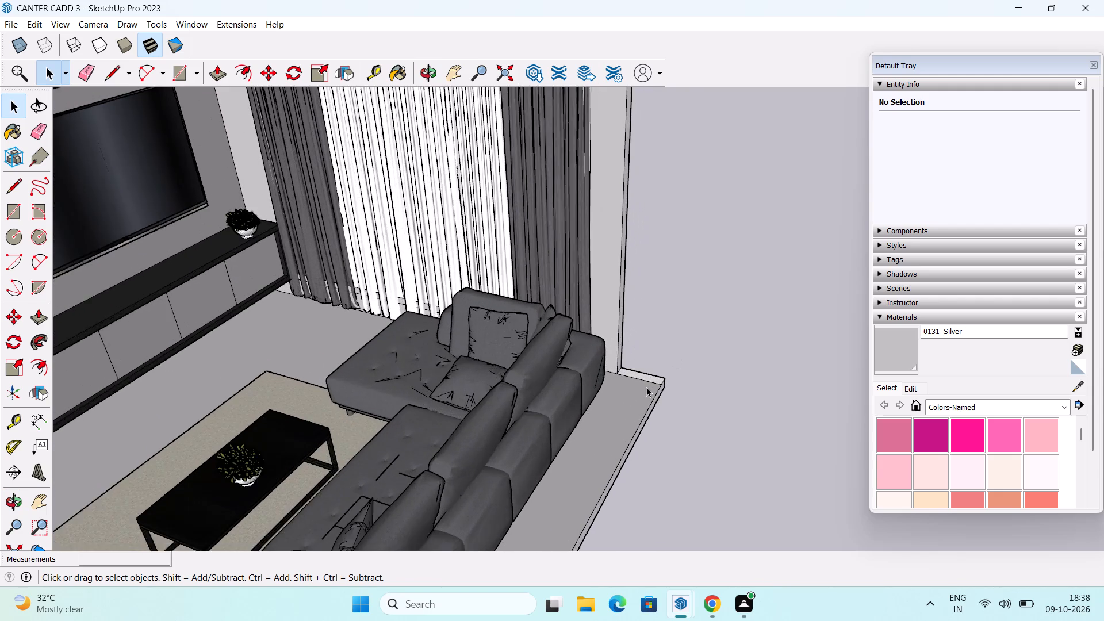
{"action": "scroll", "coordinate": [646, 387], "scroll_direction": "up", "scroll_amount": 3}
{"action": "middle_click_drag", "start_coordinate": [644, 387], "coordinate": [551, 412]}
{"action": "key", "text": "p"}
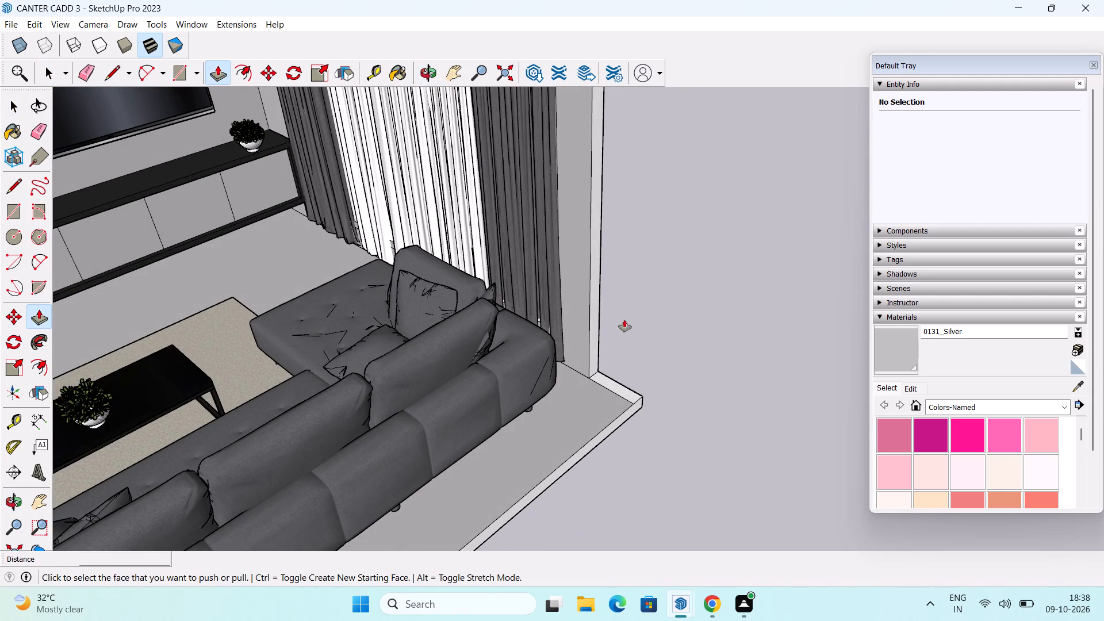
{"action": "left_click", "coordinate": [596, 329]}
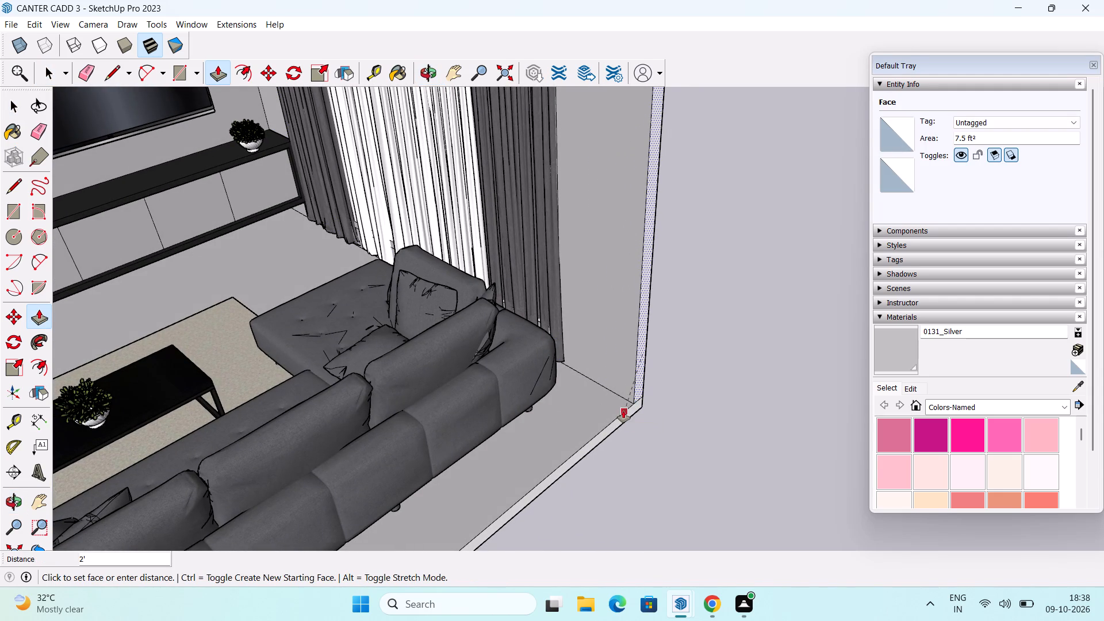
{"action": "left_click", "coordinate": [623, 411]}
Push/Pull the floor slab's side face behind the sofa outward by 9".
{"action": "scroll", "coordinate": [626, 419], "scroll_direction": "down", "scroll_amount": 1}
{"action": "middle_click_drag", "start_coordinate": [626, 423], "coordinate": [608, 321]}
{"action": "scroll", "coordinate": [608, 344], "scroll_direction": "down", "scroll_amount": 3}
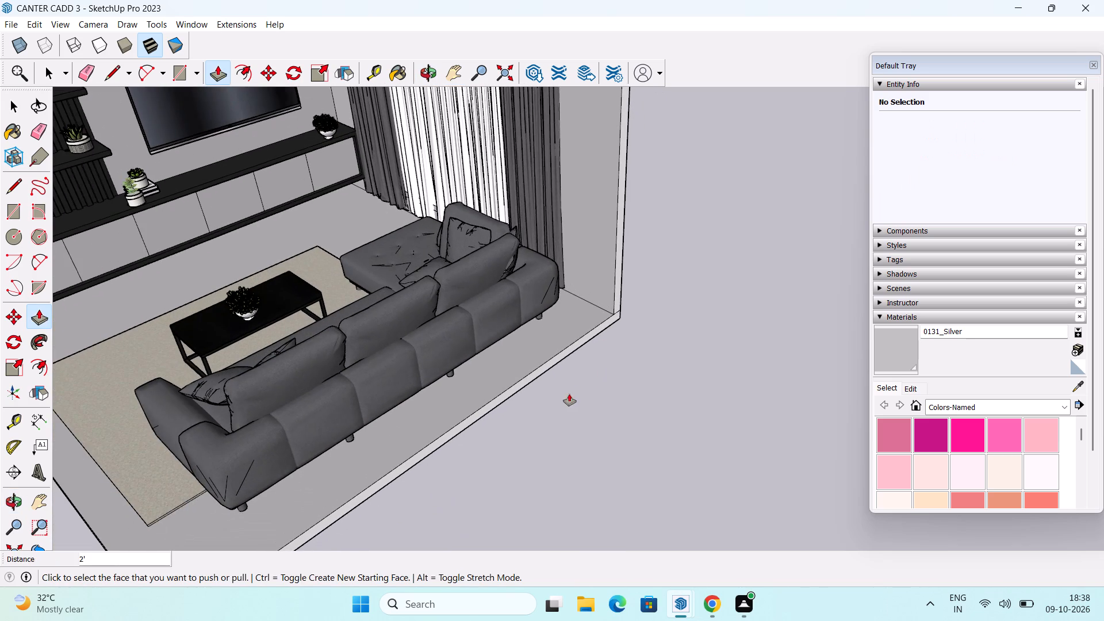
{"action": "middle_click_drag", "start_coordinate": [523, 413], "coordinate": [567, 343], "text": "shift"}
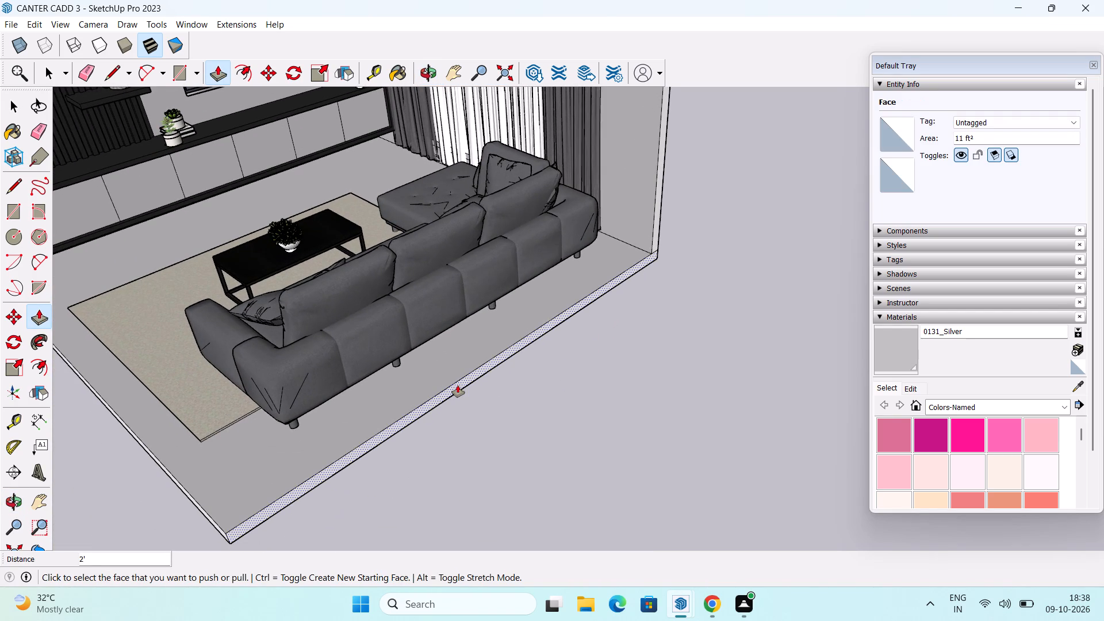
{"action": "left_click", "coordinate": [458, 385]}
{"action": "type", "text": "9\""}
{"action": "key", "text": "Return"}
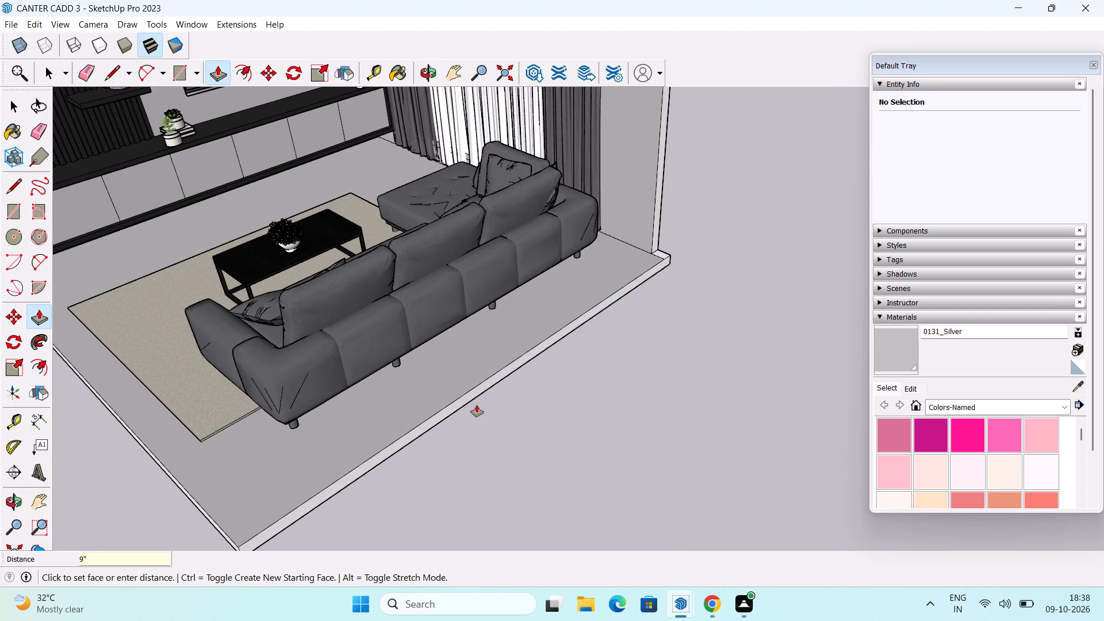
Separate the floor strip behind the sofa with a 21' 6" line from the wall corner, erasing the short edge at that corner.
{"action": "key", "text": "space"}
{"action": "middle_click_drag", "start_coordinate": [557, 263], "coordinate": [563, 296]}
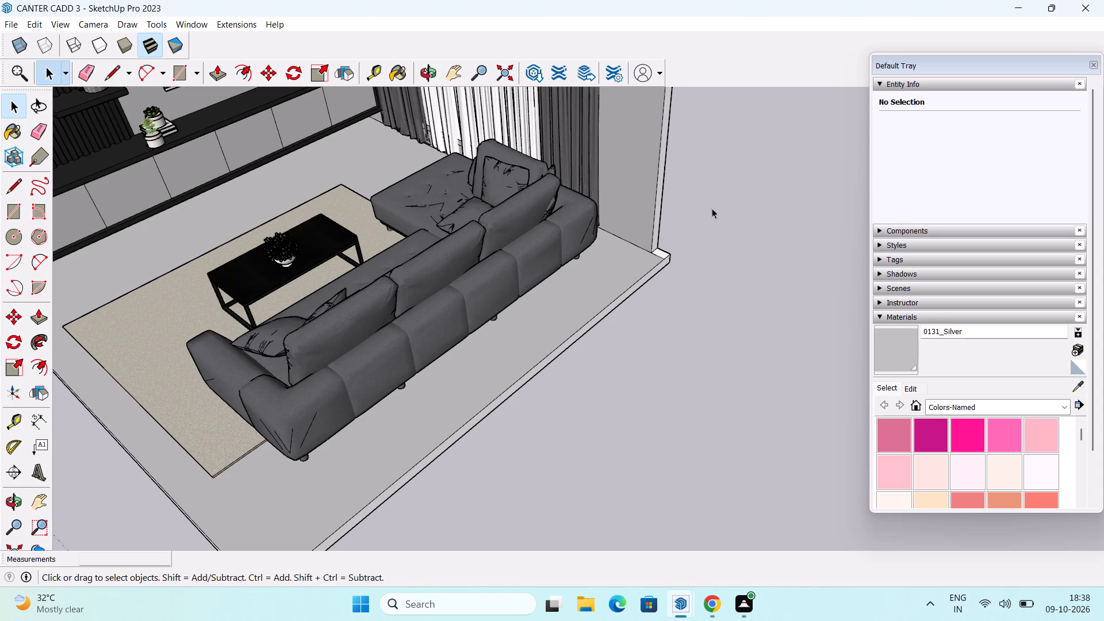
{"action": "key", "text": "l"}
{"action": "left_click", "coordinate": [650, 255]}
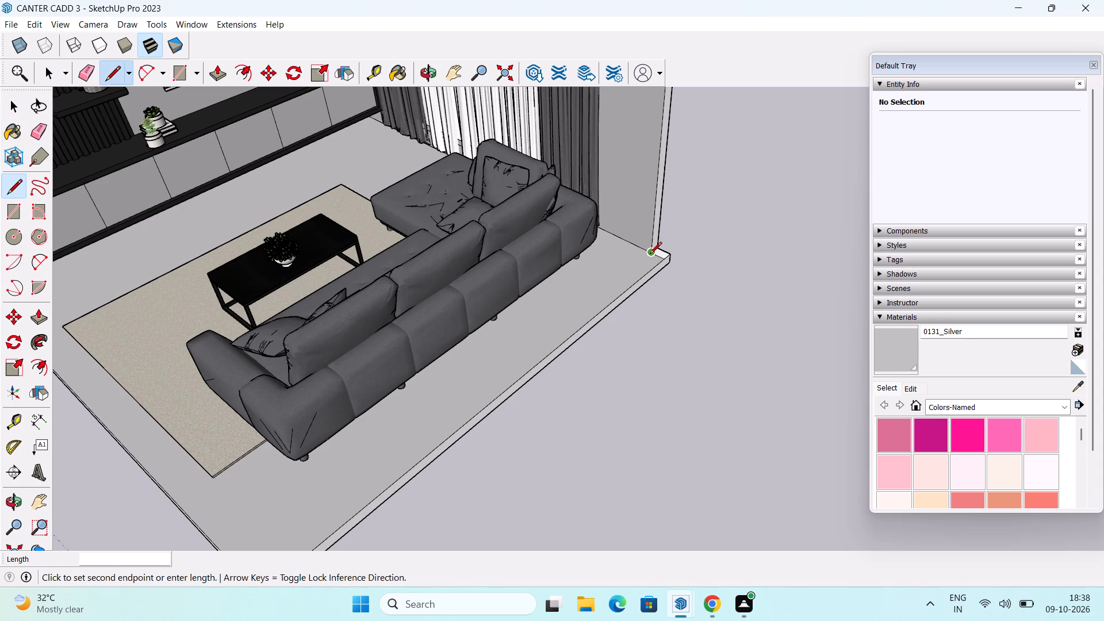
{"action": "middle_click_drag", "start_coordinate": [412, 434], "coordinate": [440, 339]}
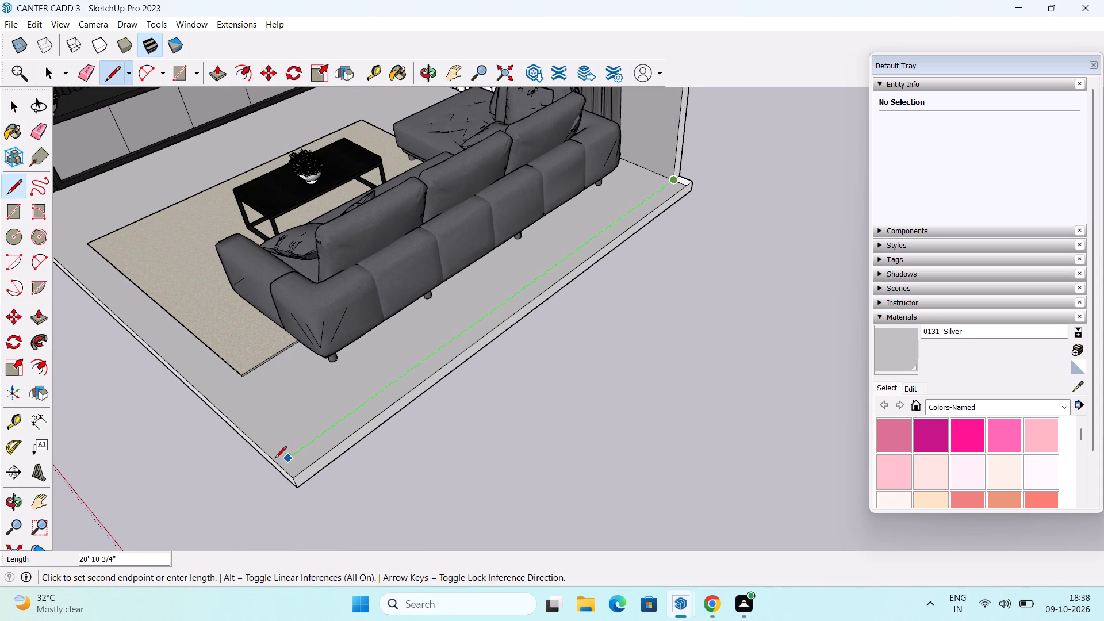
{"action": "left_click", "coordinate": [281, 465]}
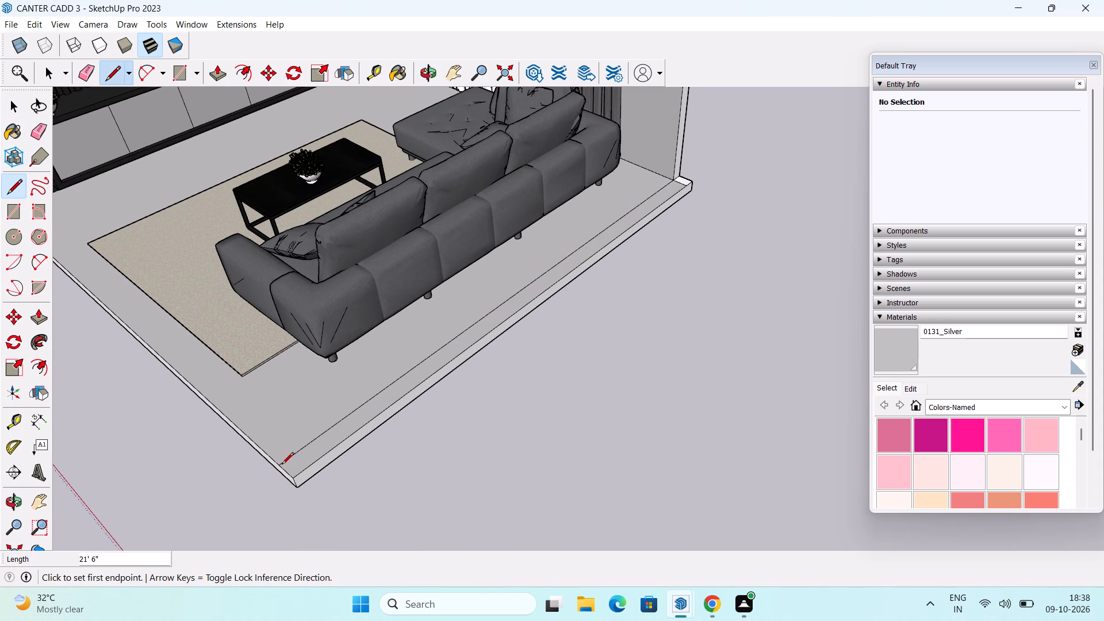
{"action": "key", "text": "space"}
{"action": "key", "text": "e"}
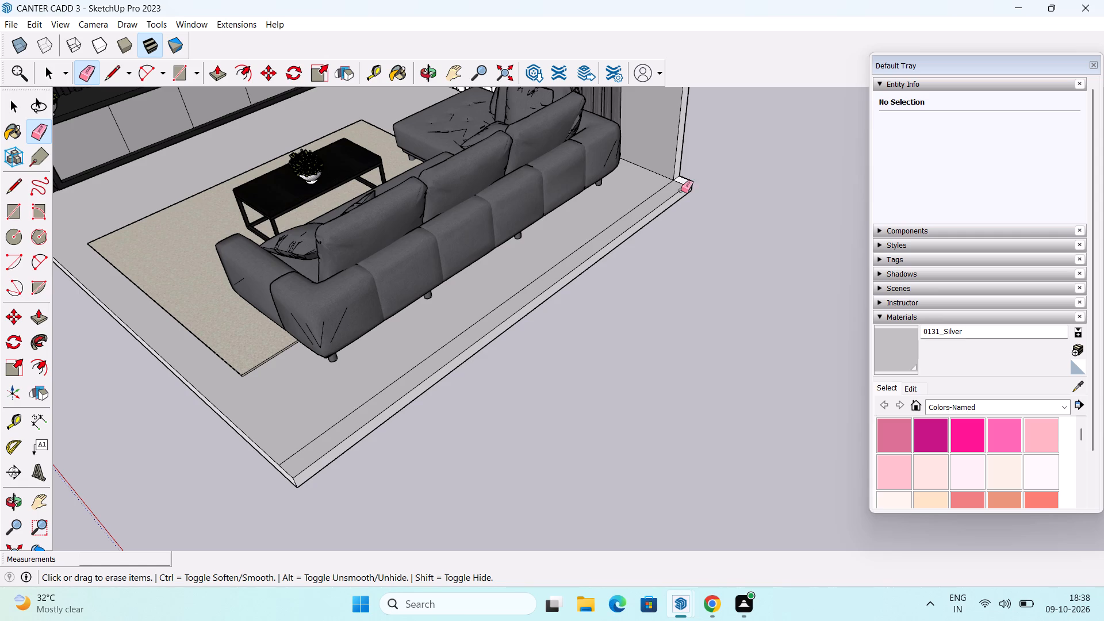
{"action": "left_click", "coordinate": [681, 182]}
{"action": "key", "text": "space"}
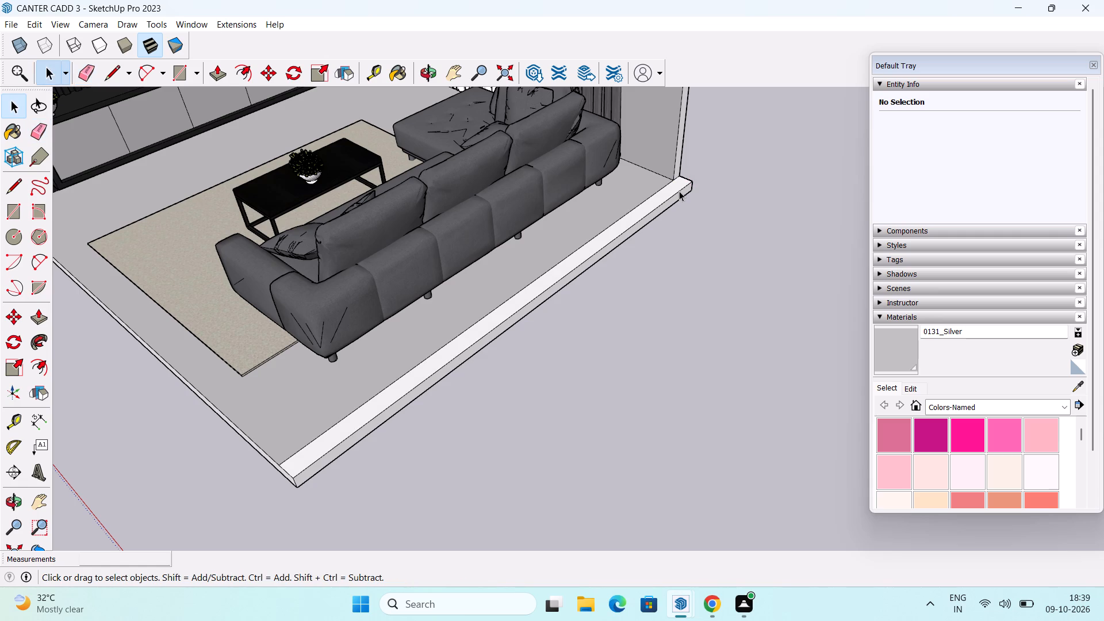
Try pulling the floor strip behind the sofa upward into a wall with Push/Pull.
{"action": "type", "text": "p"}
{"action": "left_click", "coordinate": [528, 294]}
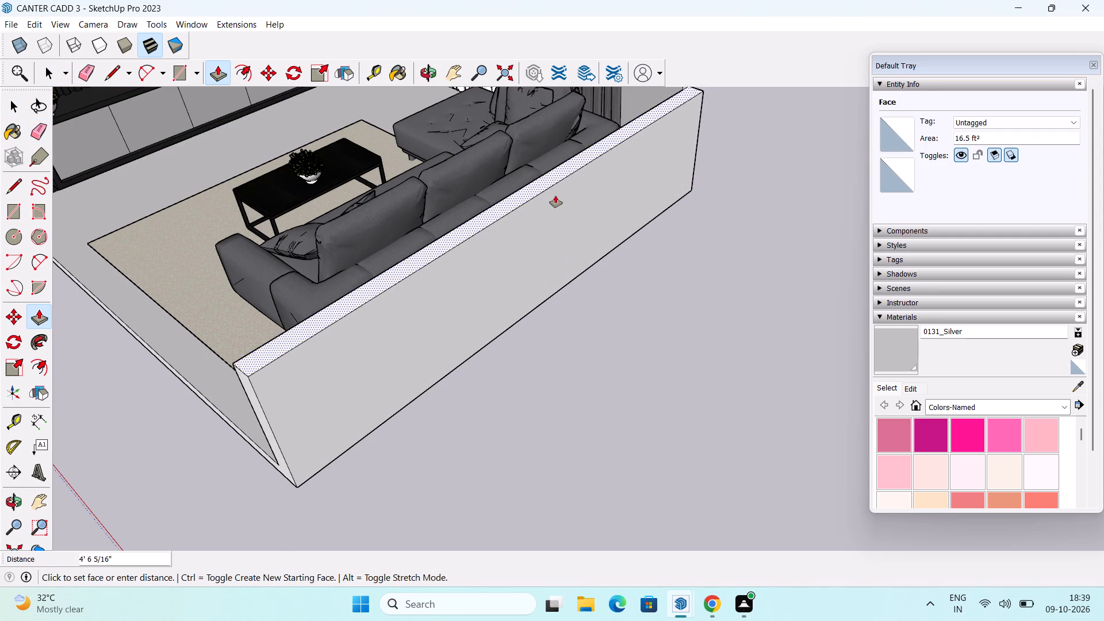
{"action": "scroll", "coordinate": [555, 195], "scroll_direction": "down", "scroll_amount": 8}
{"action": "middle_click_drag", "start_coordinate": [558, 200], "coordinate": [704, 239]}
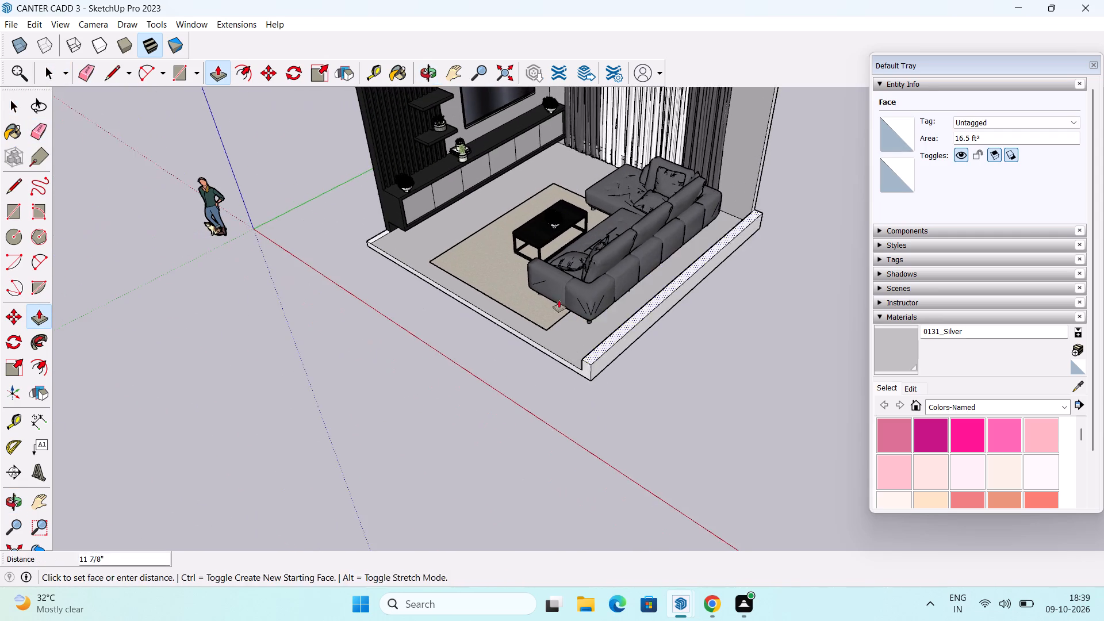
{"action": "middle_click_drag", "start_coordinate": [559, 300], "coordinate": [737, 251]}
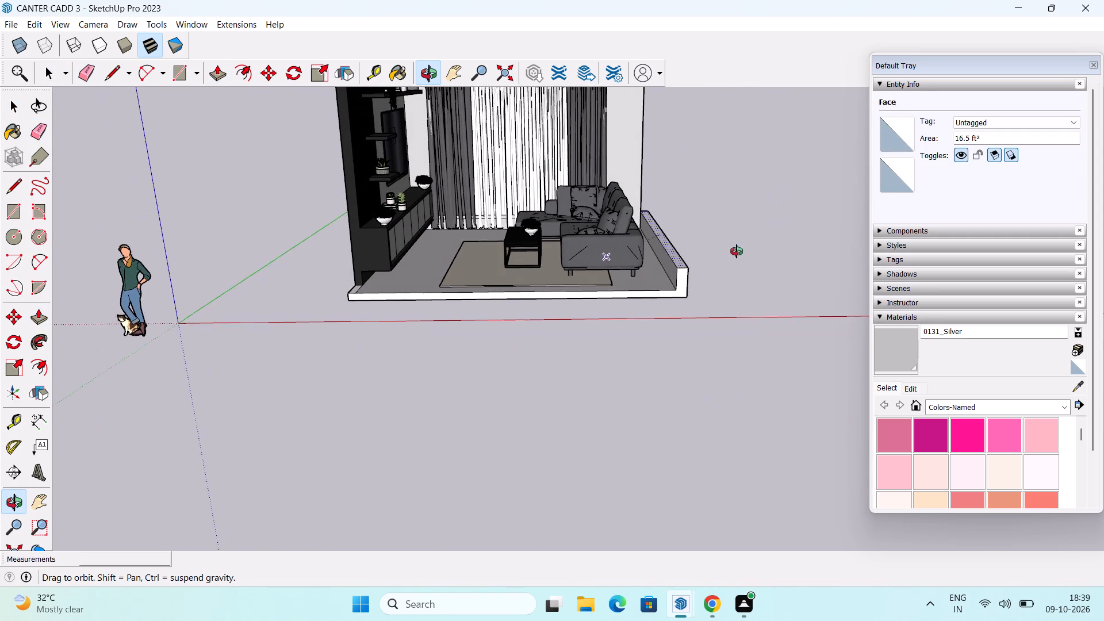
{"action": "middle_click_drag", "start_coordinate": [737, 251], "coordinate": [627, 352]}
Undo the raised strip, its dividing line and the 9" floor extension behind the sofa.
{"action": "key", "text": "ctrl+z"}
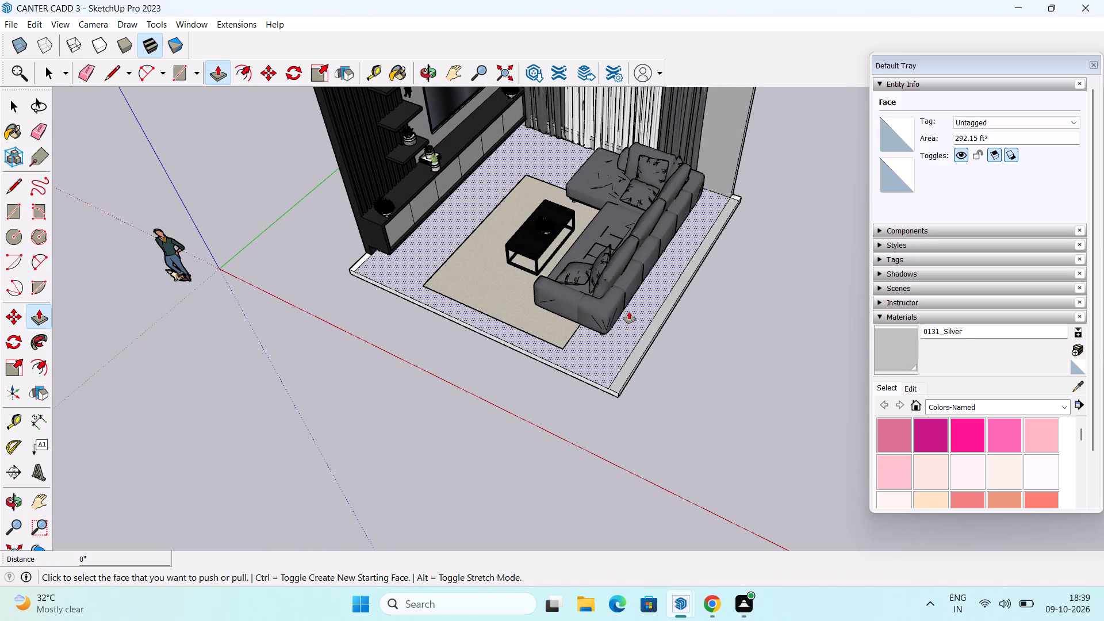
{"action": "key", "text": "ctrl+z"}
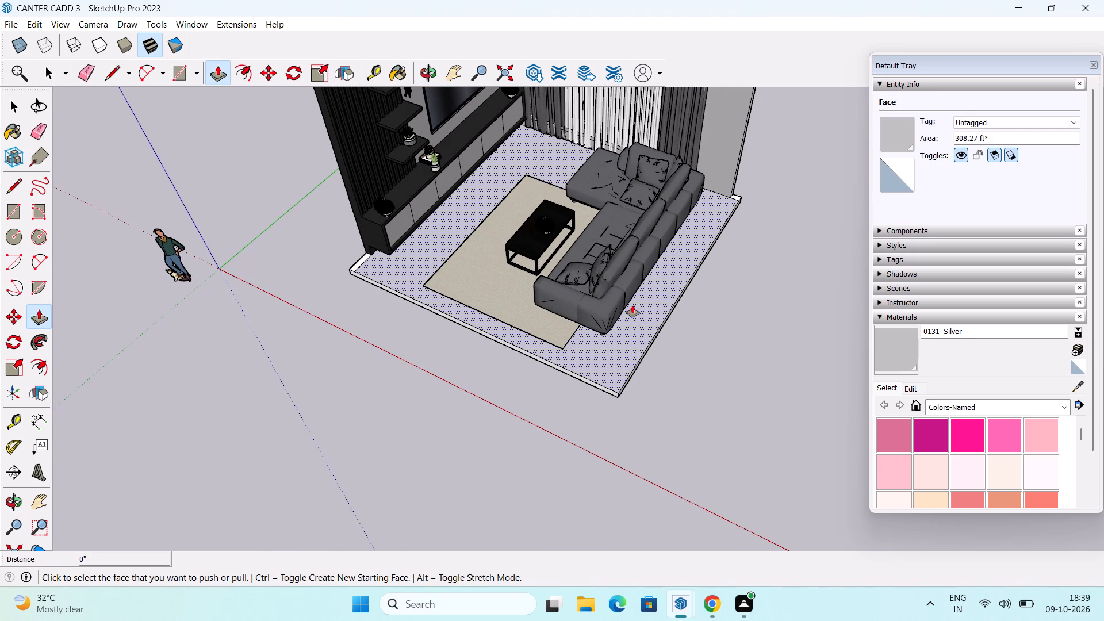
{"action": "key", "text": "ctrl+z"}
Push/Pull the floor slab's side face behind the sofa outward by 6".
{"action": "middle_click_drag", "start_coordinate": [665, 298], "coordinate": [600, 300]}
{"action": "scroll", "coordinate": [719, 291], "scroll_direction": "up", "scroll_amount": 7}
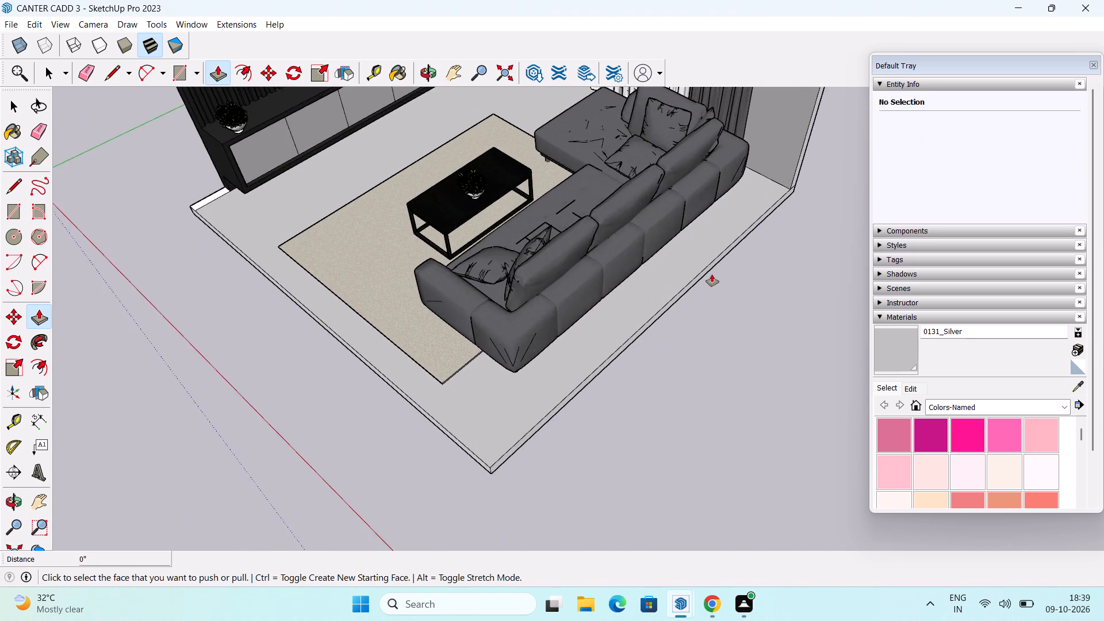
{"action": "scroll", "coordinate": [712, 274], "scroll_direction": "up", "scroll_amount": 2}
{"action": "left_click", "coordinate": [699, 276]}
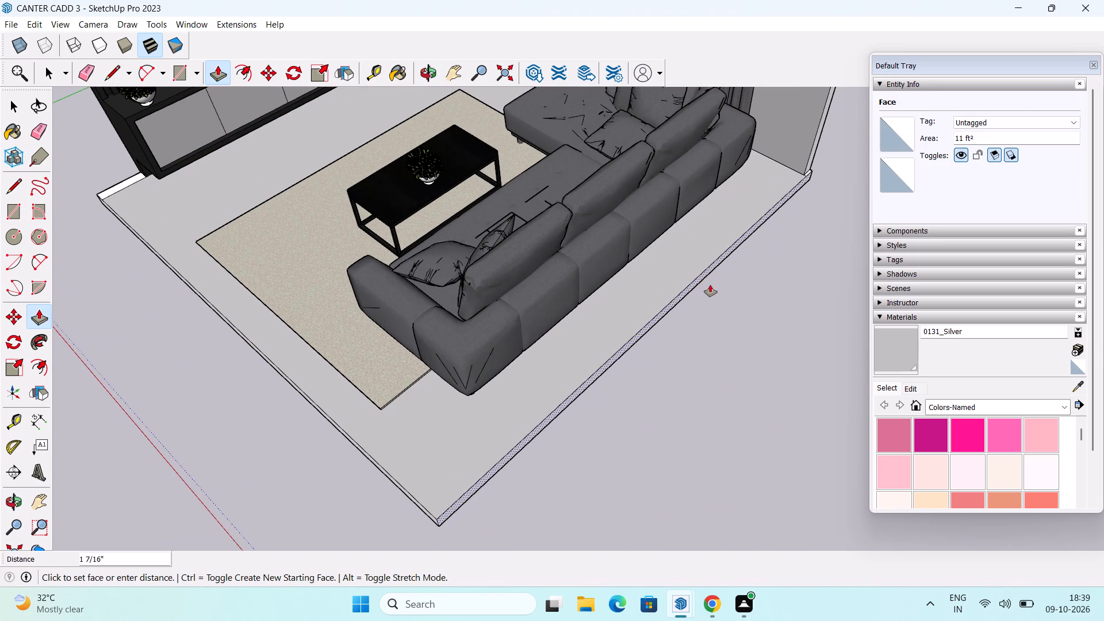
{"action": "type", "text": "6\"'"}
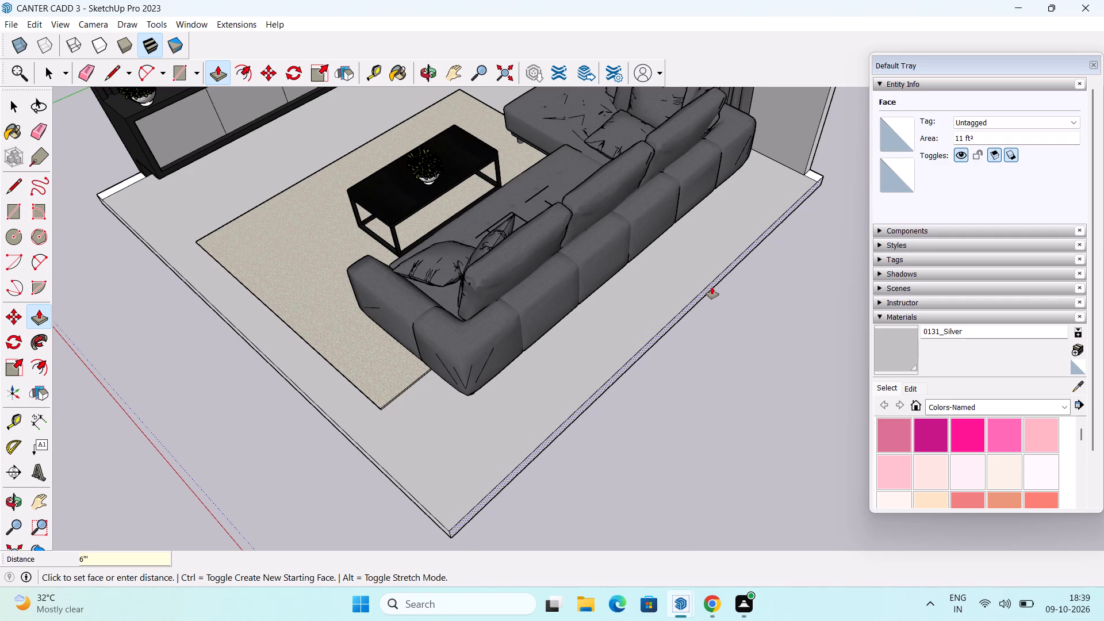
{"action": "key", "text": "Return"}
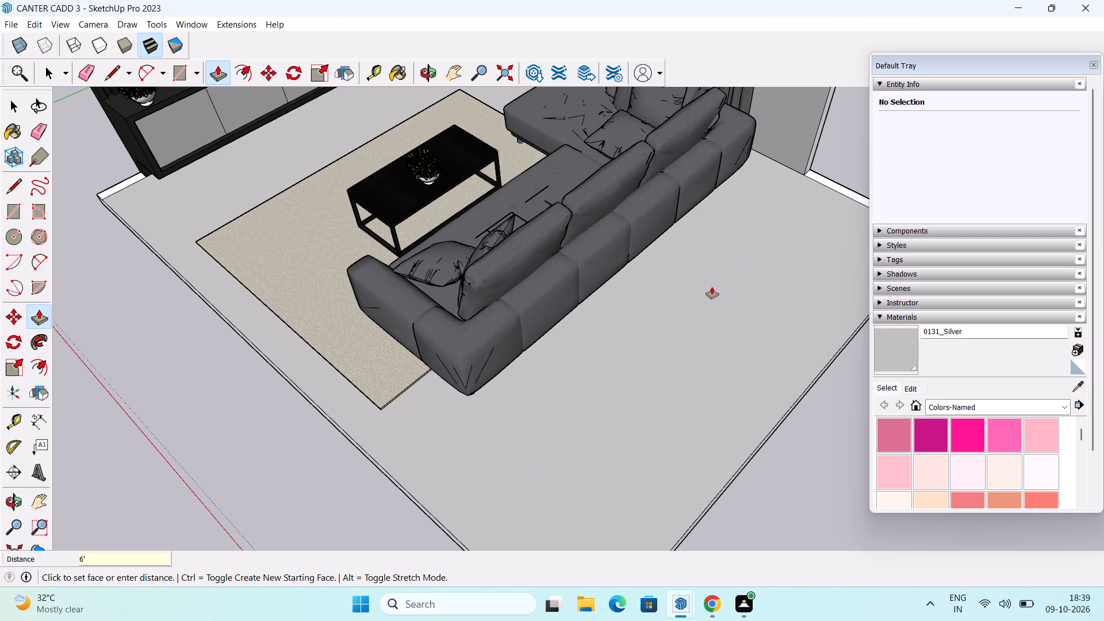
{"action": "type", "text": "6\""}
{"action": "key", "text": "Return"}
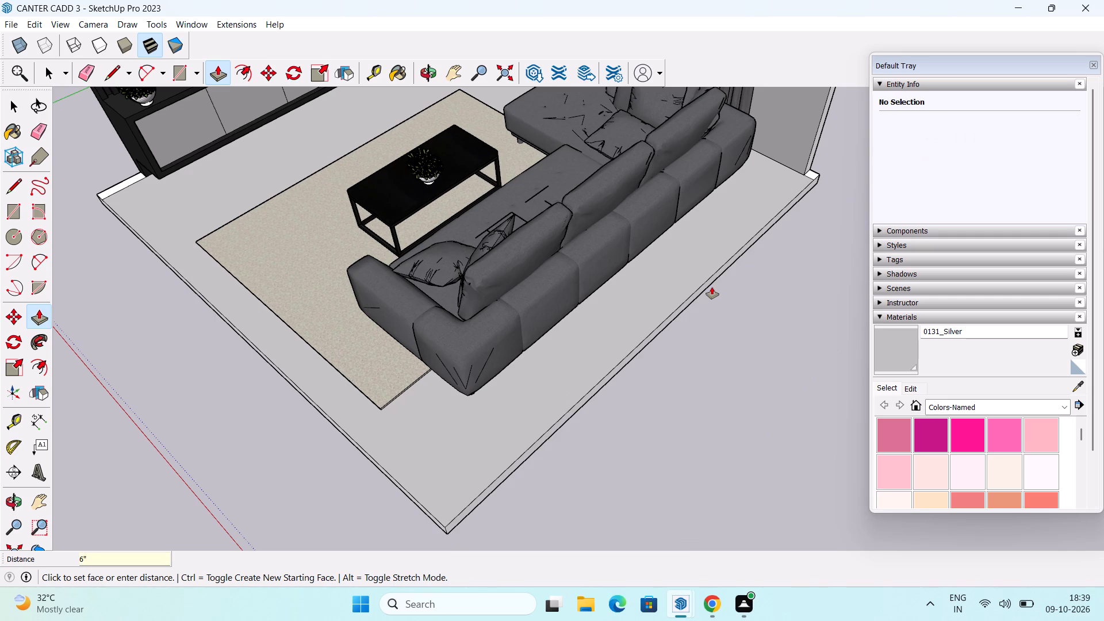
Separate the new floor strip behind the sofa with a 21' 6" line from the wall corner, erasing the short edge at that corner.
{"action": "key", "text": "space"}
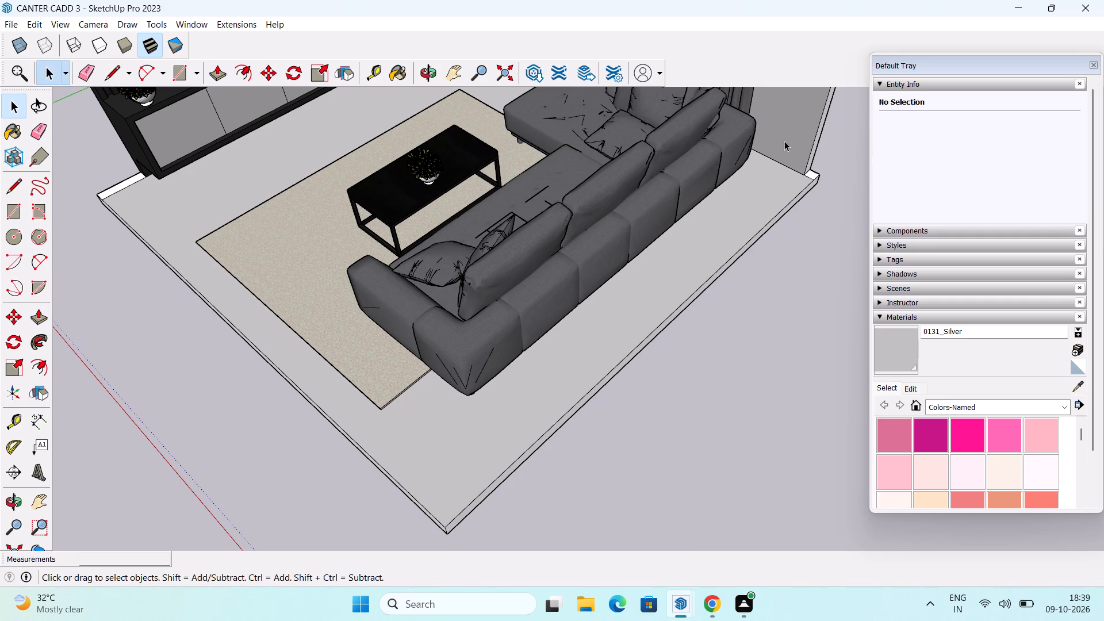
{"action": "key", "text": "l"}
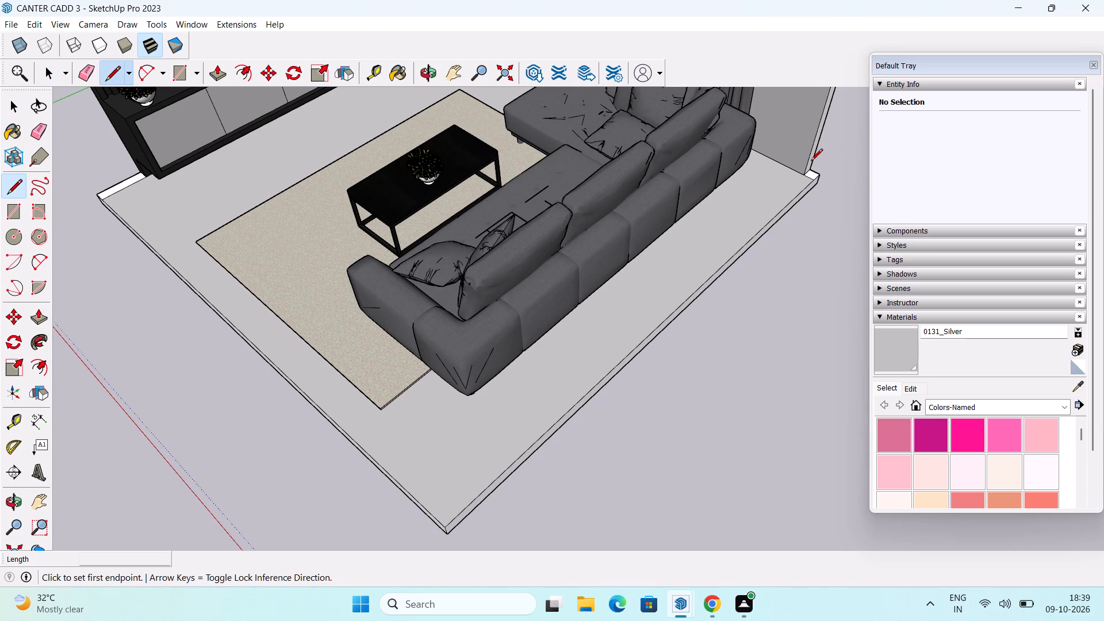
{"action": "left_click_drag", "start_coordinate": [805, 175], "coordinate": [791, 182]}
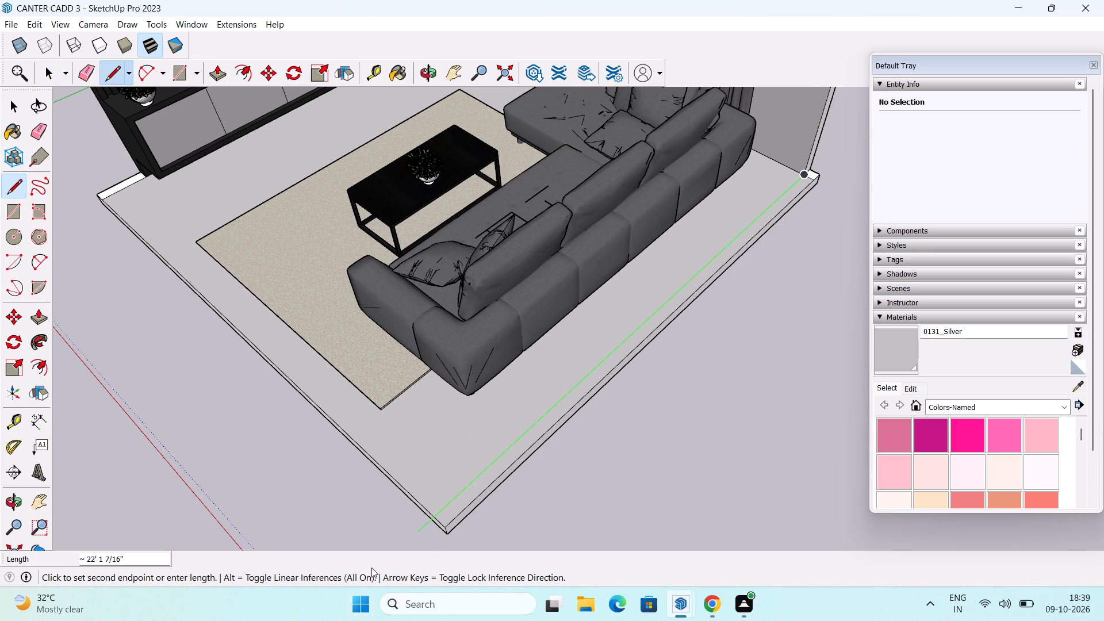
{"action": "middle_click_drag", "start_coordinate": [371, 565], "coordinate": [384, 453]}
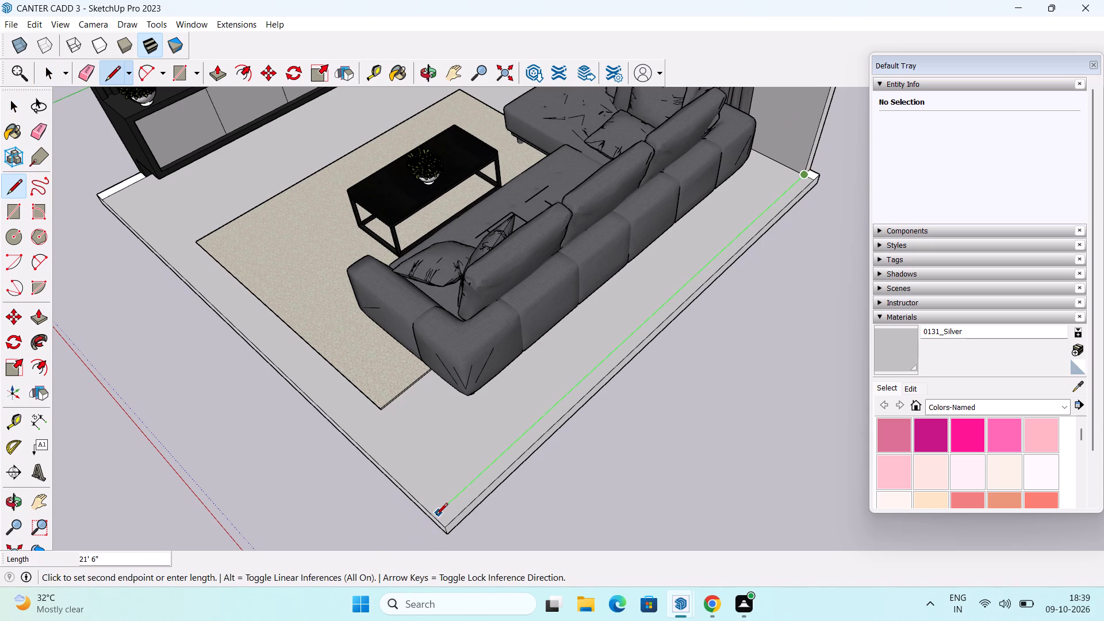
{"action": "left_click", "coordinate": [435, 519]}
{"action": "key", "text": "space"}
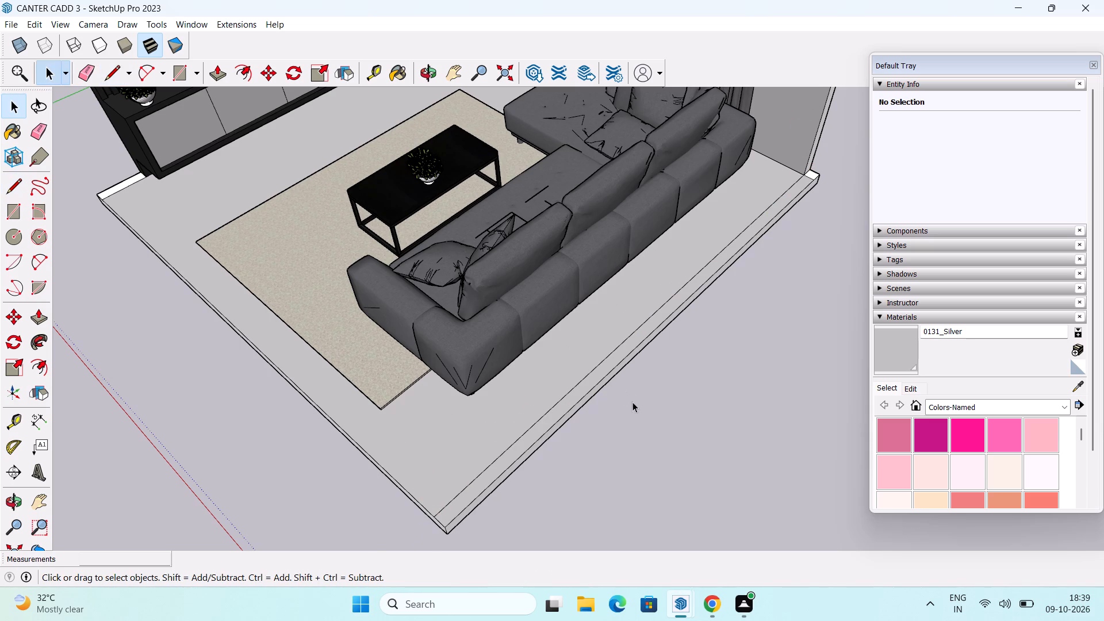
{"action": "key", "text": "e"}
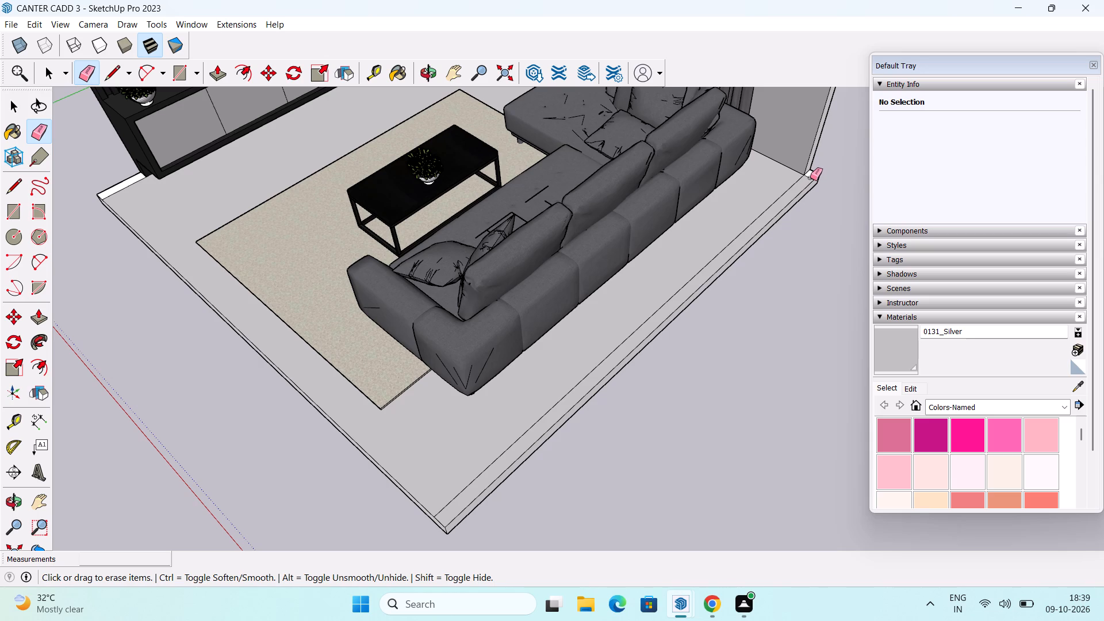
{"action": "left_click", "coordinate": [810, 178]}
{"action": "key", "text": "space"}
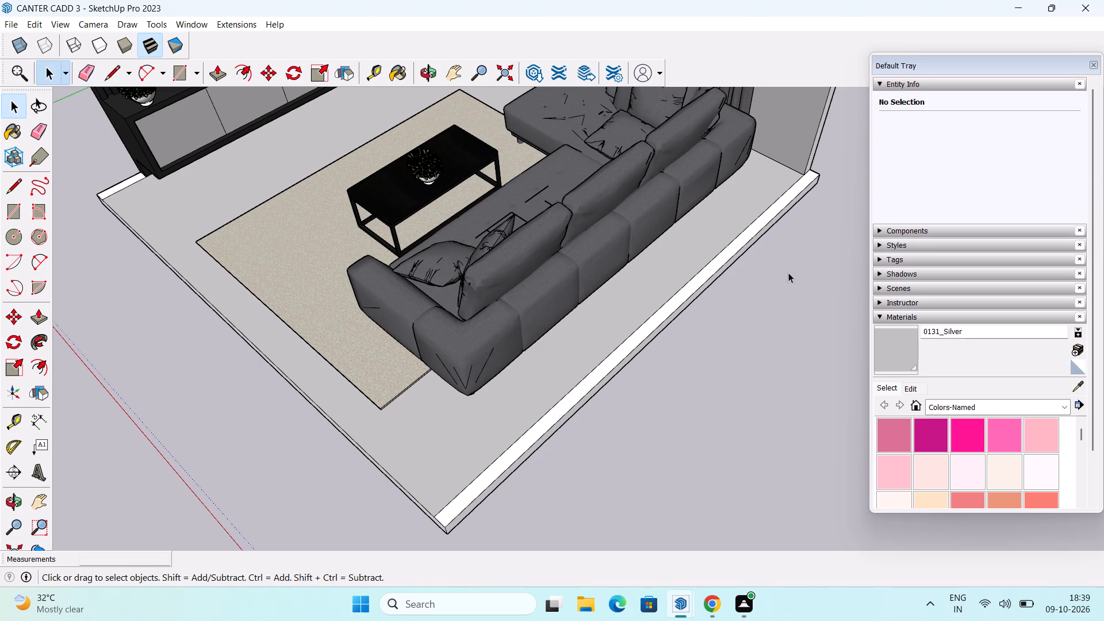
Push/Pull the floor strip behind the sofa up 15' to form a wall level with the existing walls.
{"action": "key", "text": "p"}
{"action": "left_click", "coordinate": [701, 284]}
{"action": "scroll", "coordinate": [718, 162], "scroll_direction": "down", "scroll_amount": 2}
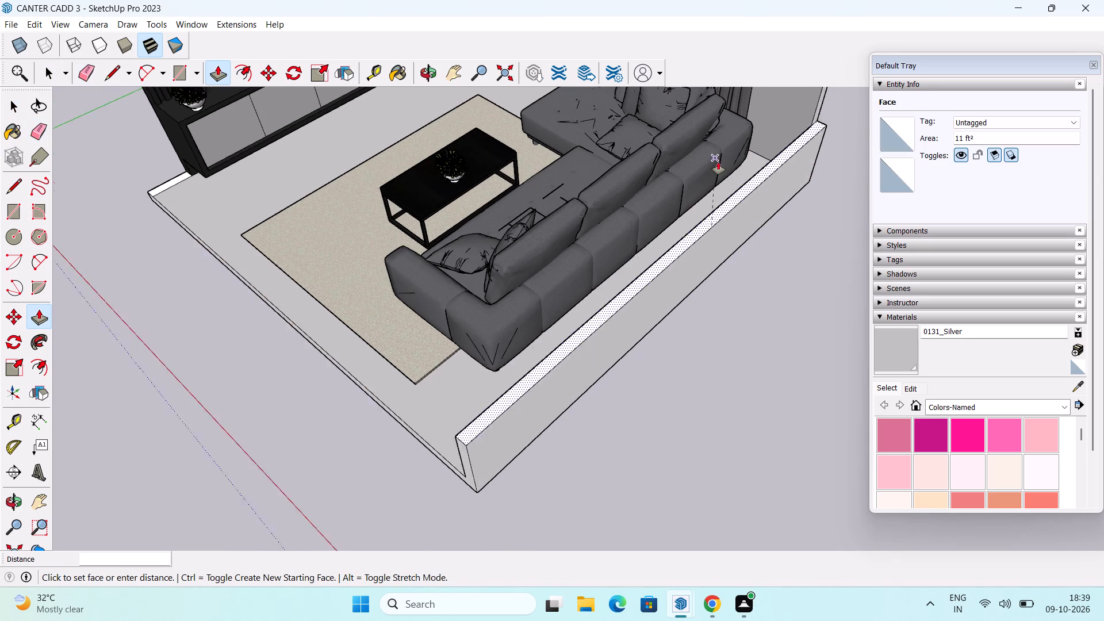
{"action": "scroll", "coordinate": [718, 162], "scroll_direction": "down", "scroll_amount": 4}
{"action": "middle_click_drag", "start_coordinate": [718, 162], "coordinate": [719, 390], "text": "shift"}
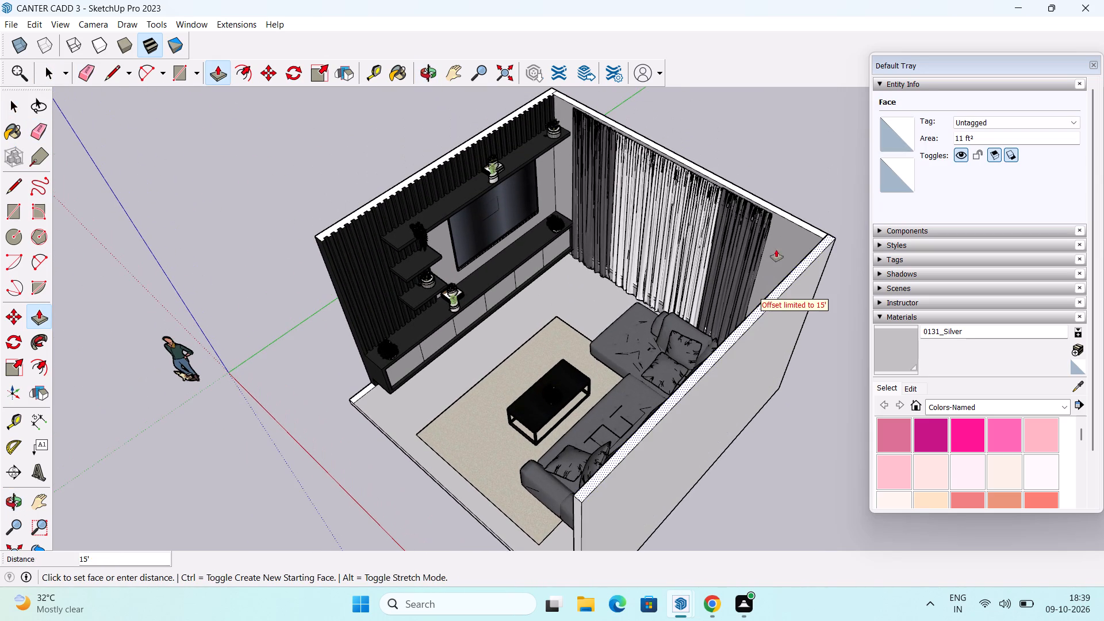
{"action": "left_click", "coordinate": [802, 224]}
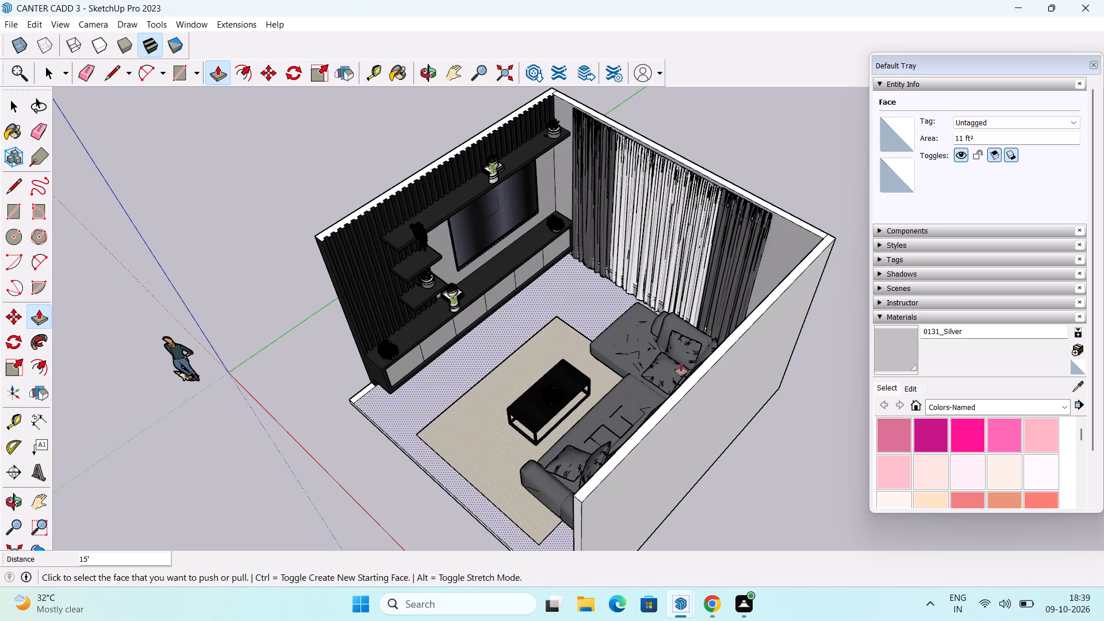
Examine the living room with its new wall behind the sofa from several angles.
{"action": "middle_click_drag", "start_coordinate": [688, 347], "coordinate": [900, 249]}
{"action": "scroll", "coordinate": [701, 385], "scroll_direction": "up", "scroll_amount": 5}
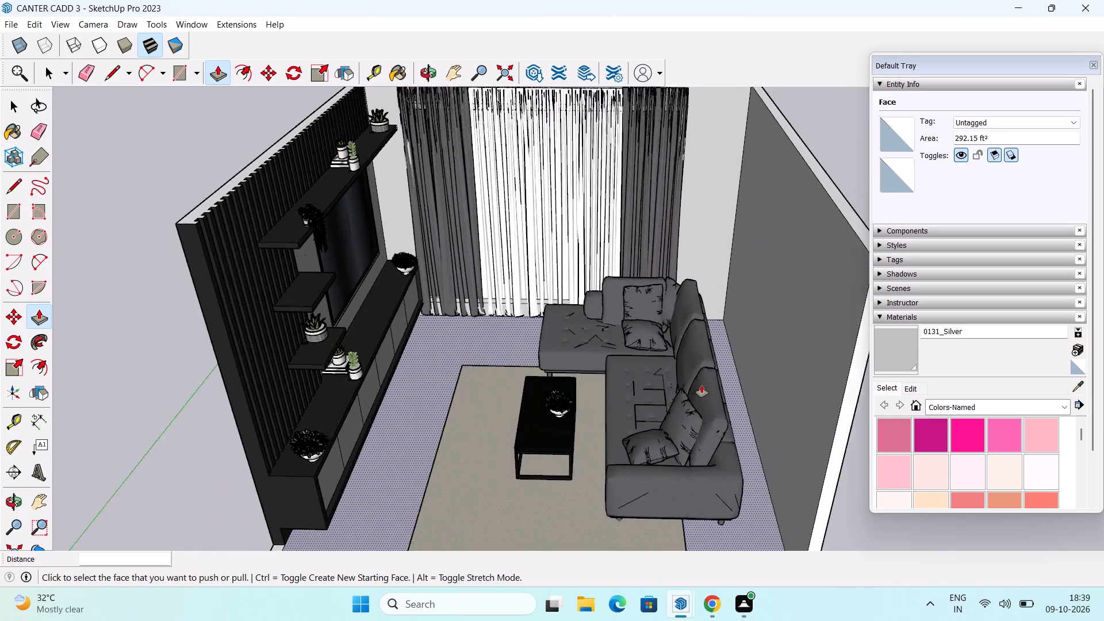
{"action": "middle_click_drag", "start_coordinate": [701, 385], "coordinate": [671, 304]}
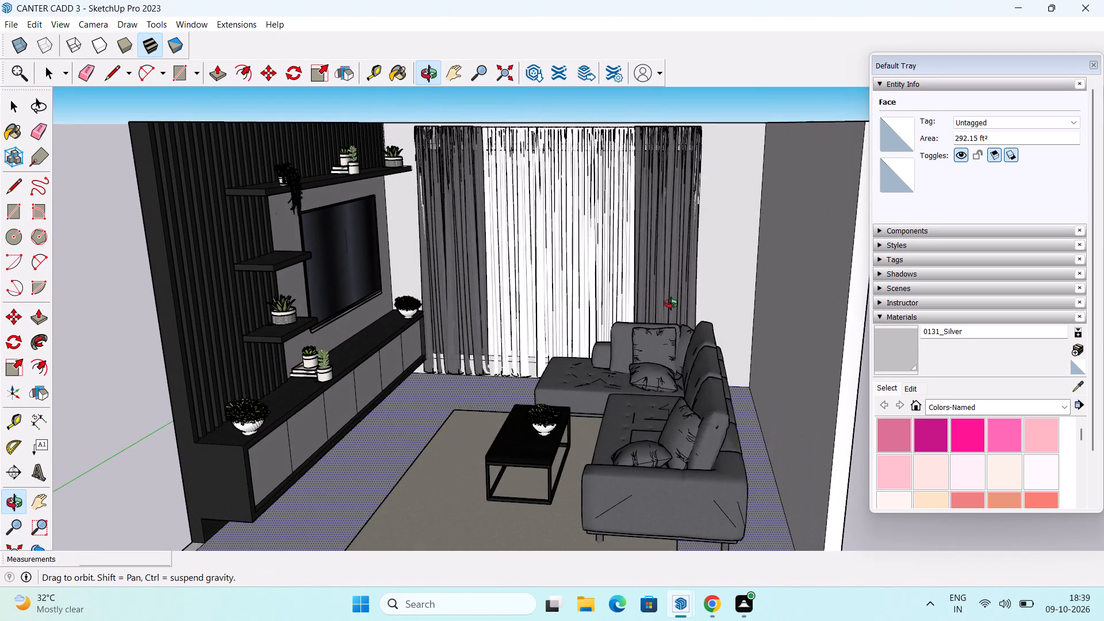
{"action": "middle_click_drag", "start_coordinate": [671, 304], "coordinate": [674, 304]}
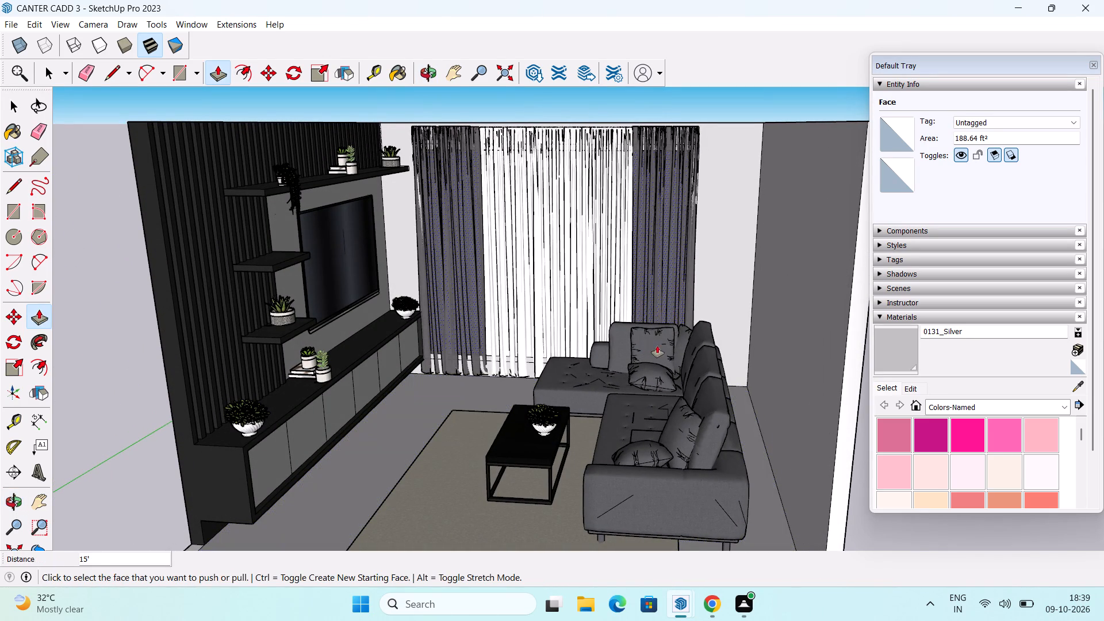
{"action": "key", "text": "space"}
{"action": "middle_click_drag", "start_coordinate": [722, 309], "coordinate": [886, 331]}
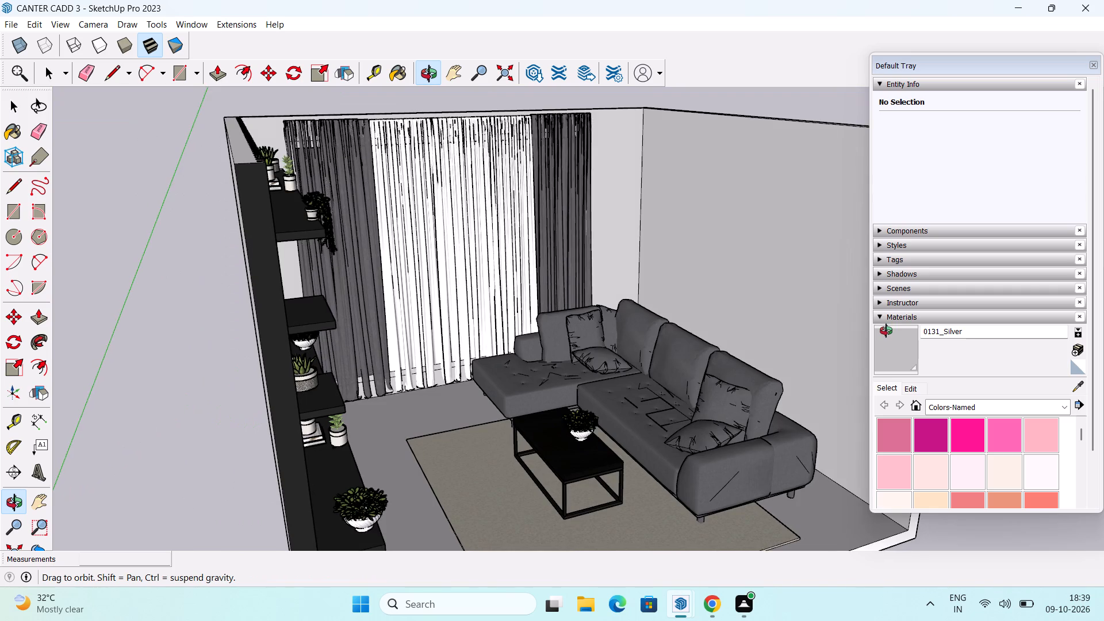
{"action": "middle_click_drag", "start_coordinate": [886, 331], "coordinate": [619, 449]}
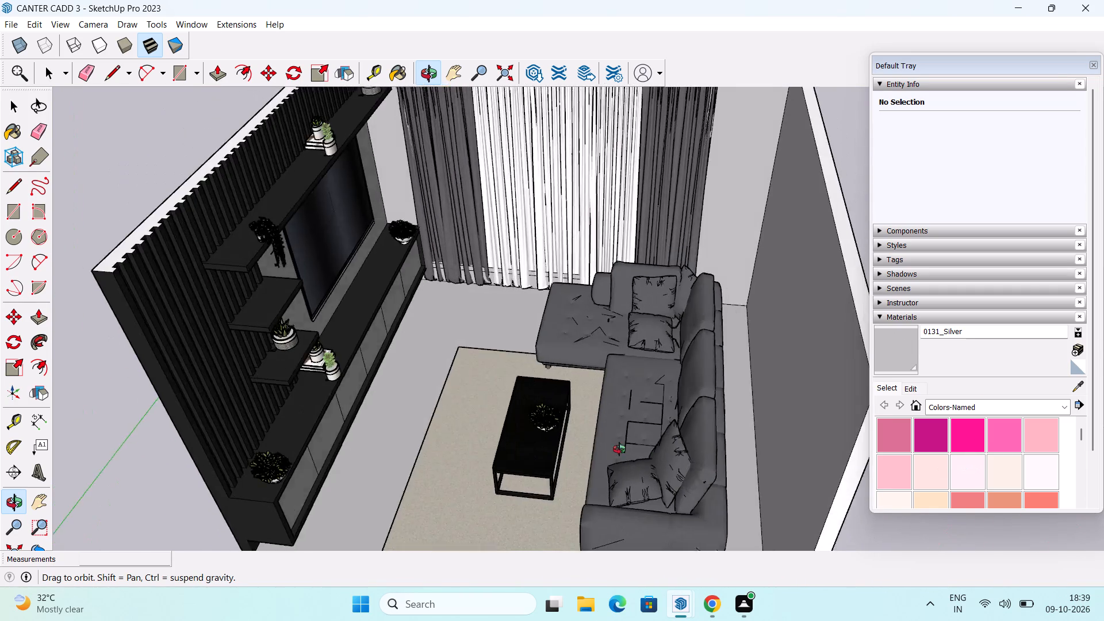
{"action": "middle_click_drag", "start_coordinate": [619, 449], "coordinate": [806, 432]}
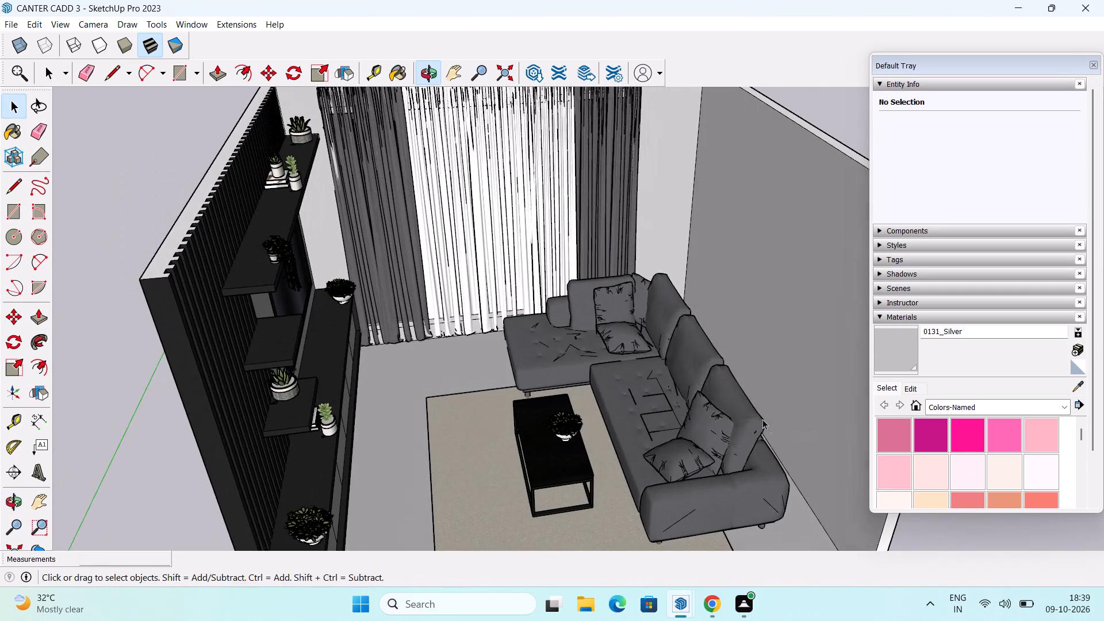
{"action": "middle_click_drag", "start_coordinate": [747, 400], "coordinate": [601, 415], "text": "shift"}
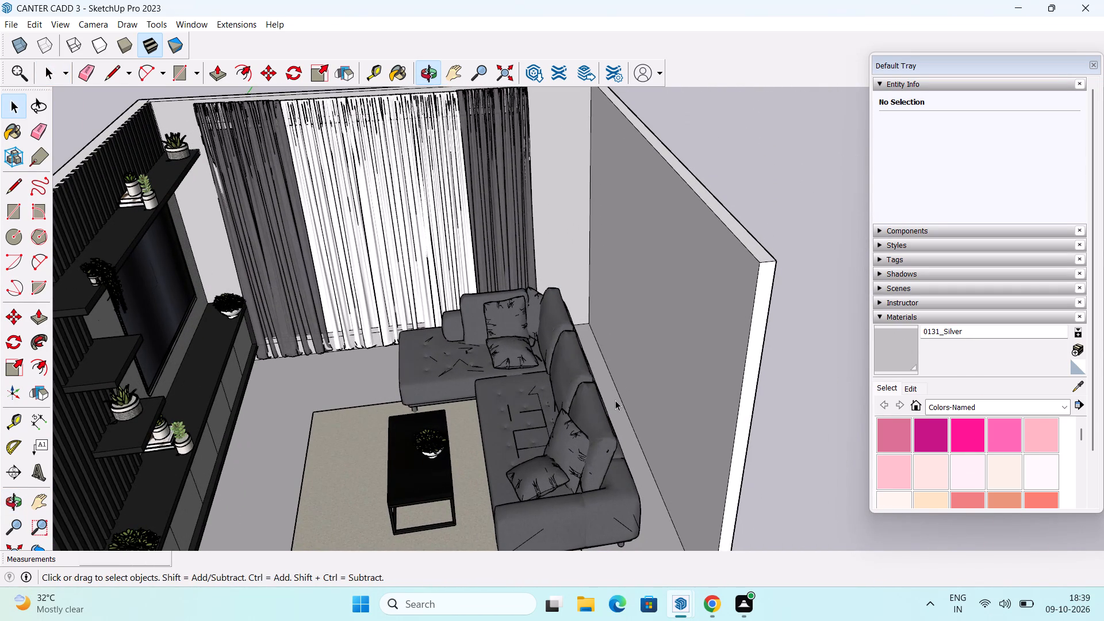
{"action": "scroll", "coordinate": [615, 400], "scroll_direction": "down", "scroll_amount": 1}
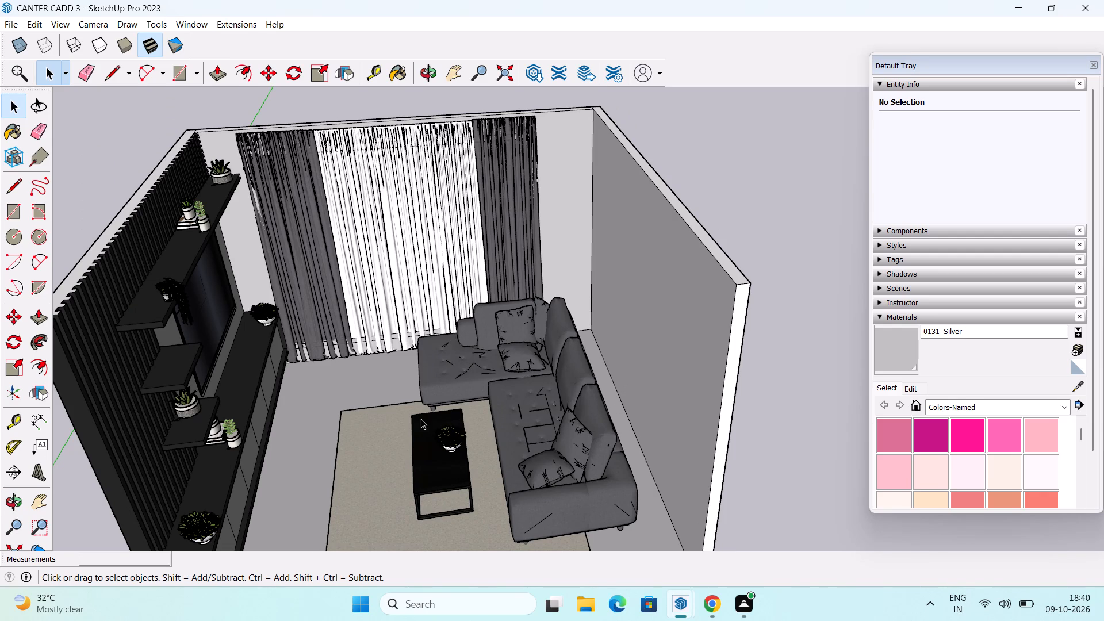
{"action": "middle_click_drag", "start_coordinate": [447, 403], "coordinate": [436, 370]}
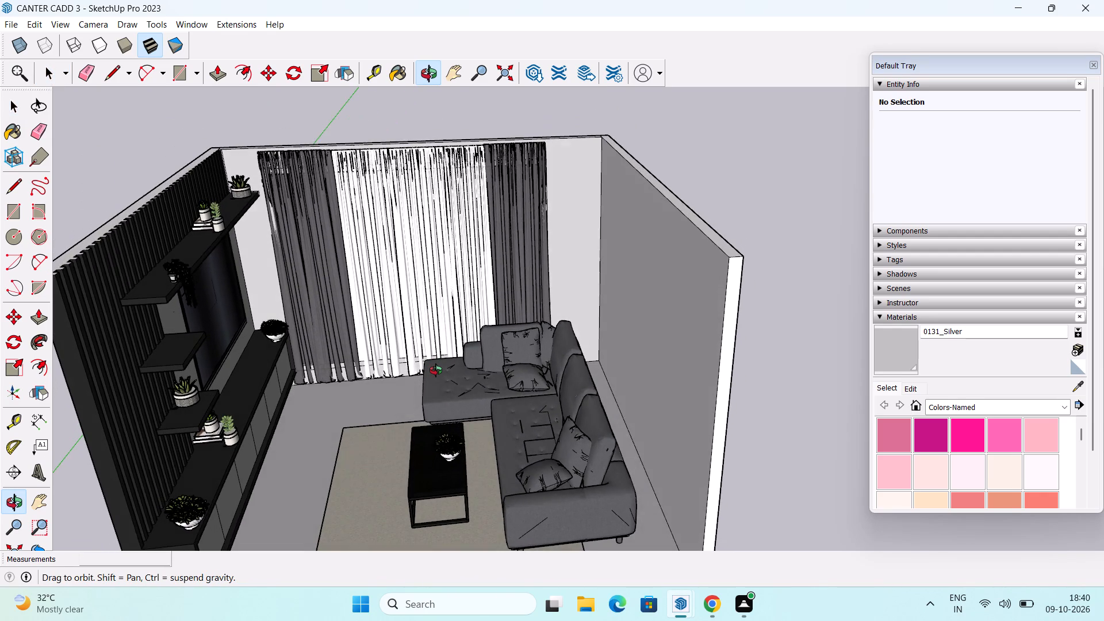
{"action": "middle_click_drag", "start_coordinate": [436, 370], "coordinate": [424, 369]}
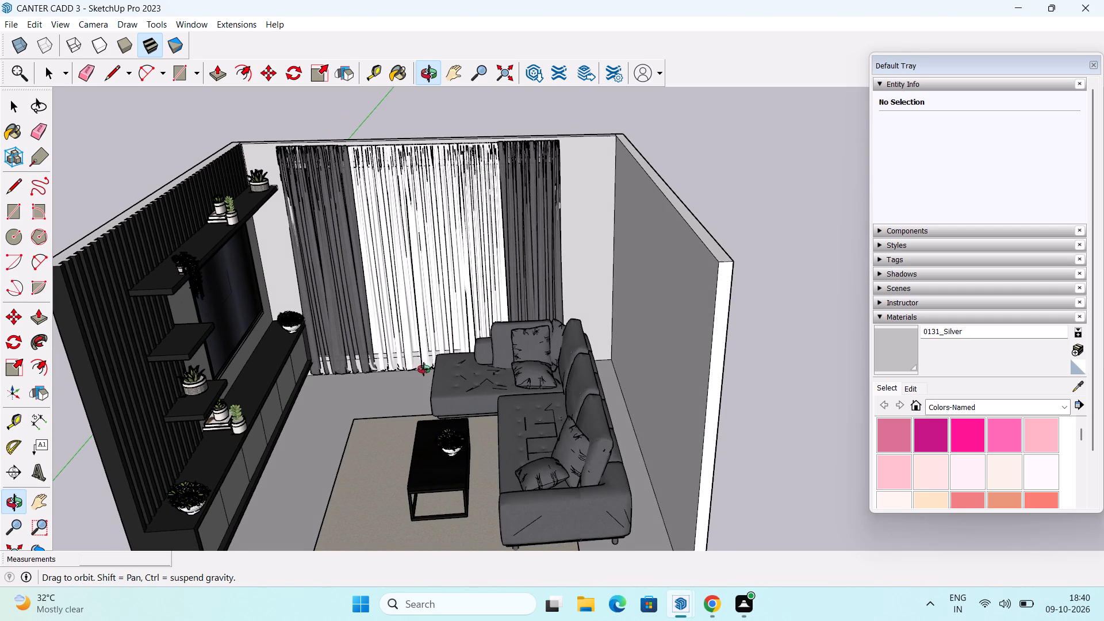
{"action": "middle_click_drag", "start_coordinate": [424, 369], "coordinate": [435, 365]}
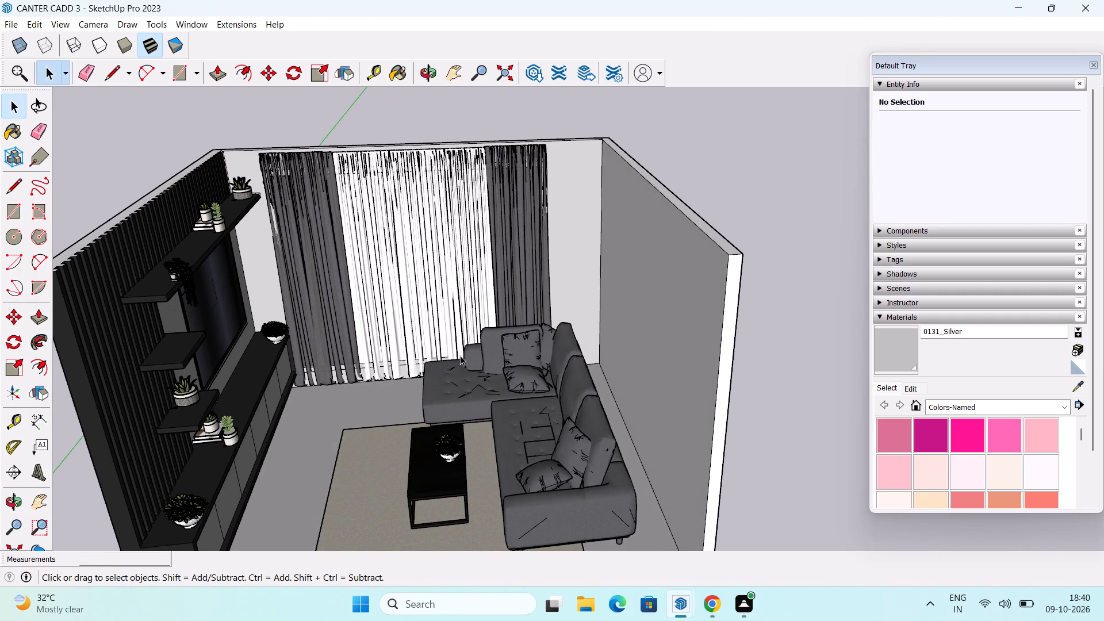
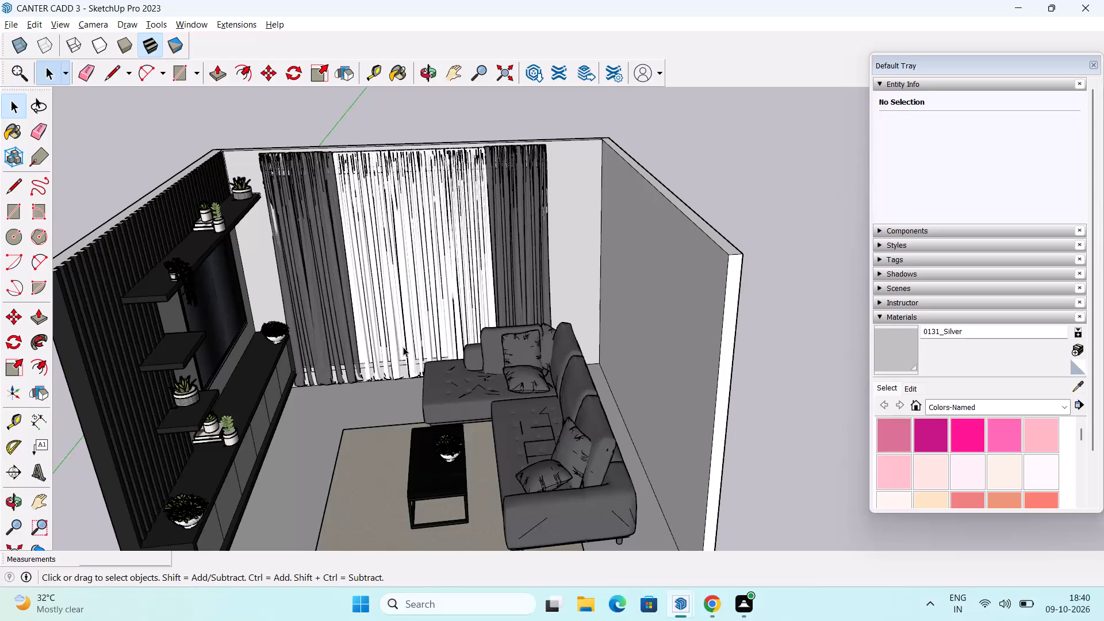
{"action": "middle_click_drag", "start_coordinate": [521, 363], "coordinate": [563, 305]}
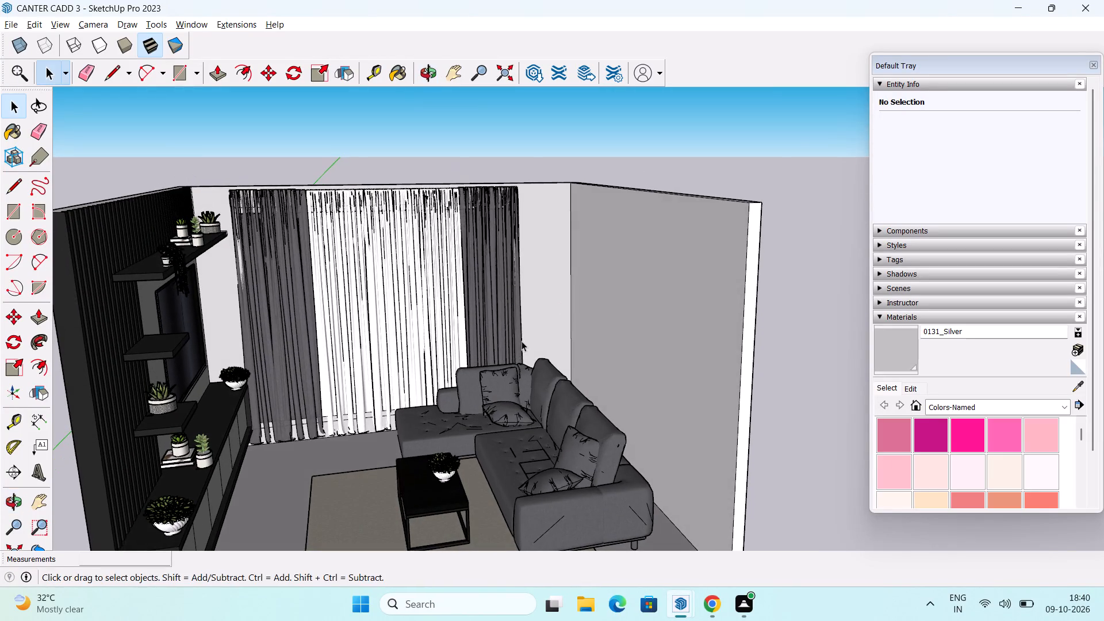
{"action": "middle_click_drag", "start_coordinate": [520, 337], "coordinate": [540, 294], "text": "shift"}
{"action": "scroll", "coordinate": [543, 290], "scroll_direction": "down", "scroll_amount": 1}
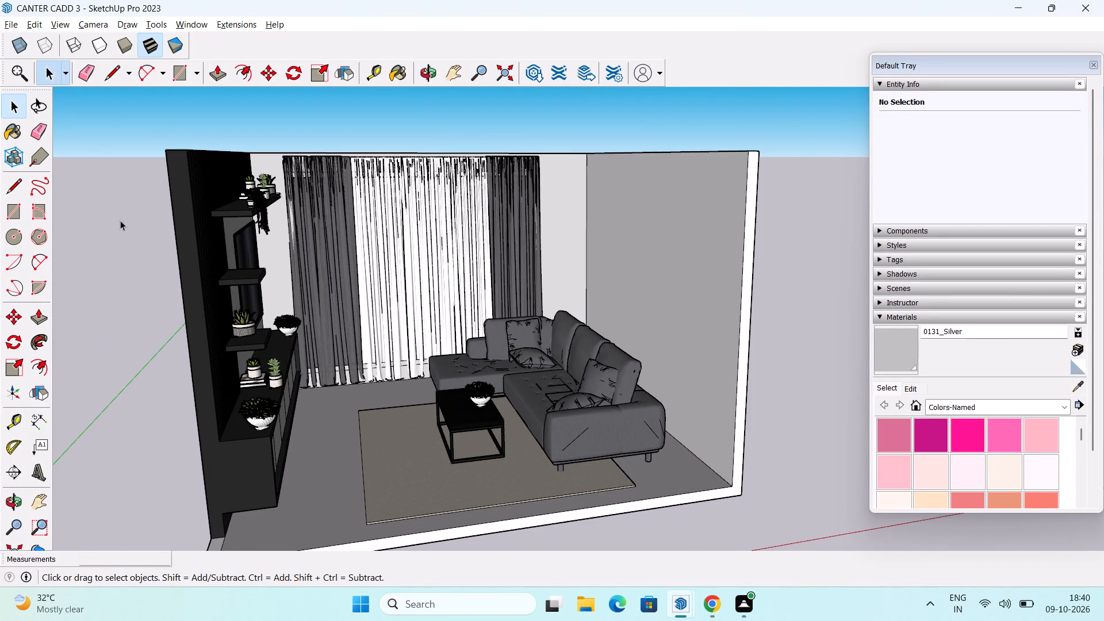
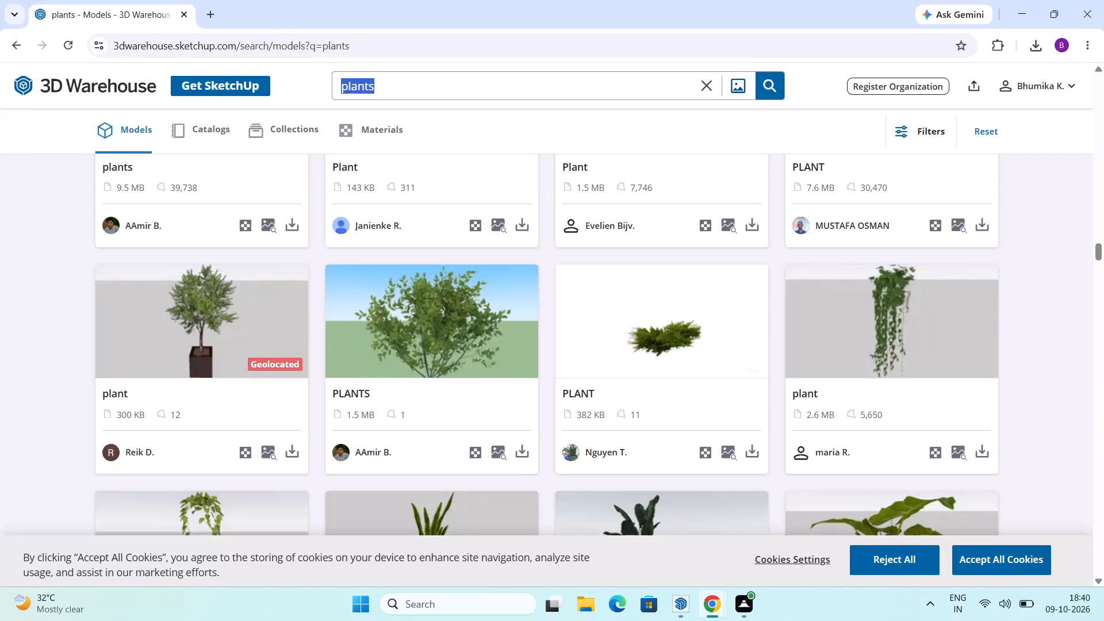
Search the 3D Warehouse models for frames in place of plants.
{"action": "double_click", "coordinate": [381, 87]}
{"action": "key", "text": "BackSpace"}
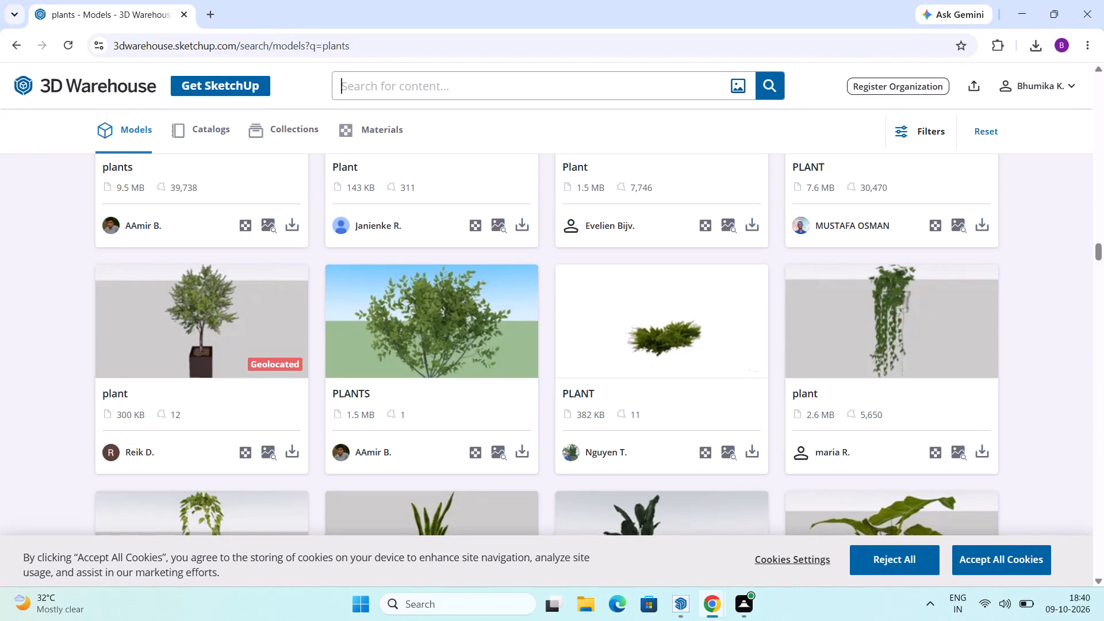
{"action": "type", "text": "frames"}
{"action": "key", "text": "Return"}
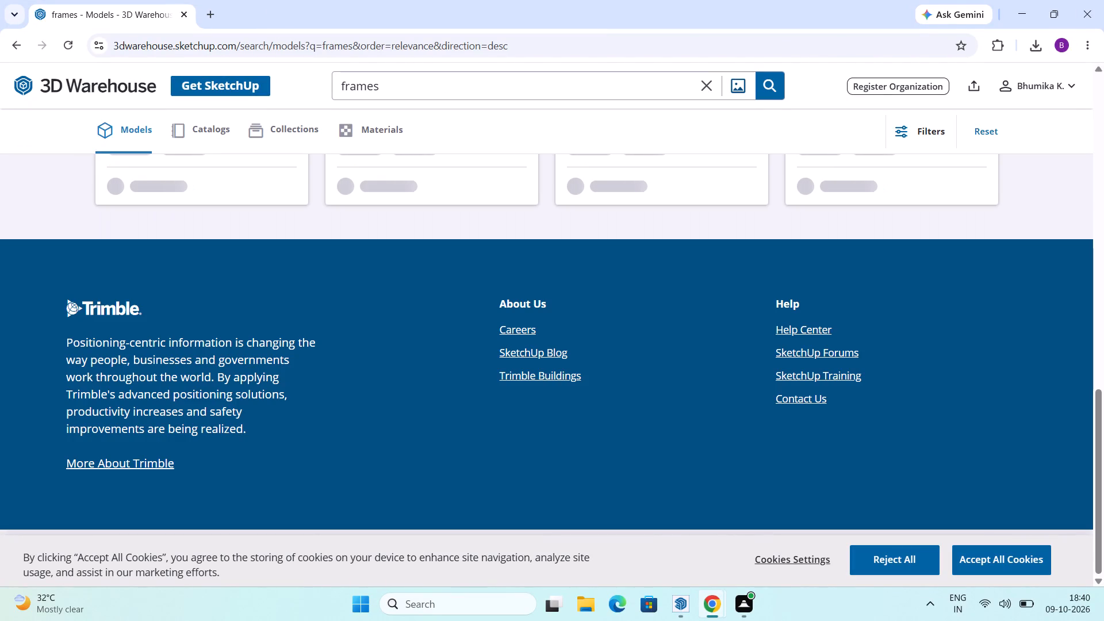
Examine the frame search results for framed wall art that suits the living room.
{"action": "scroll", "coordinate": [356, 95], "scroll_direction": "up", "scroll_amount": 4}
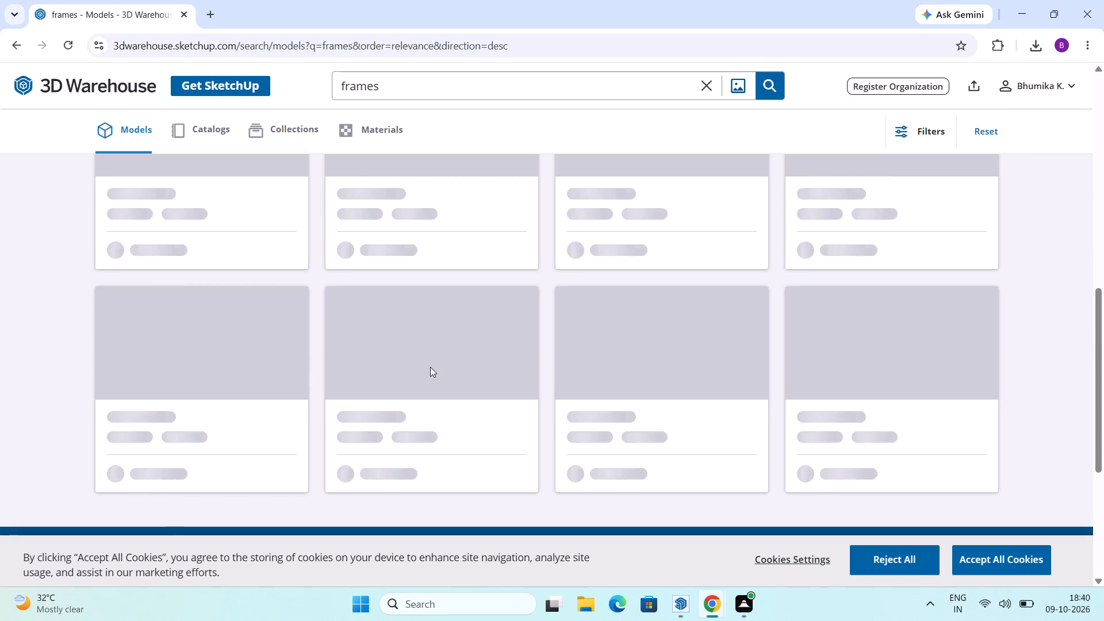
{"action": "scroll", "coordinate": [416, 379], "scroll_direction": "up", "scroll_amount": 4}
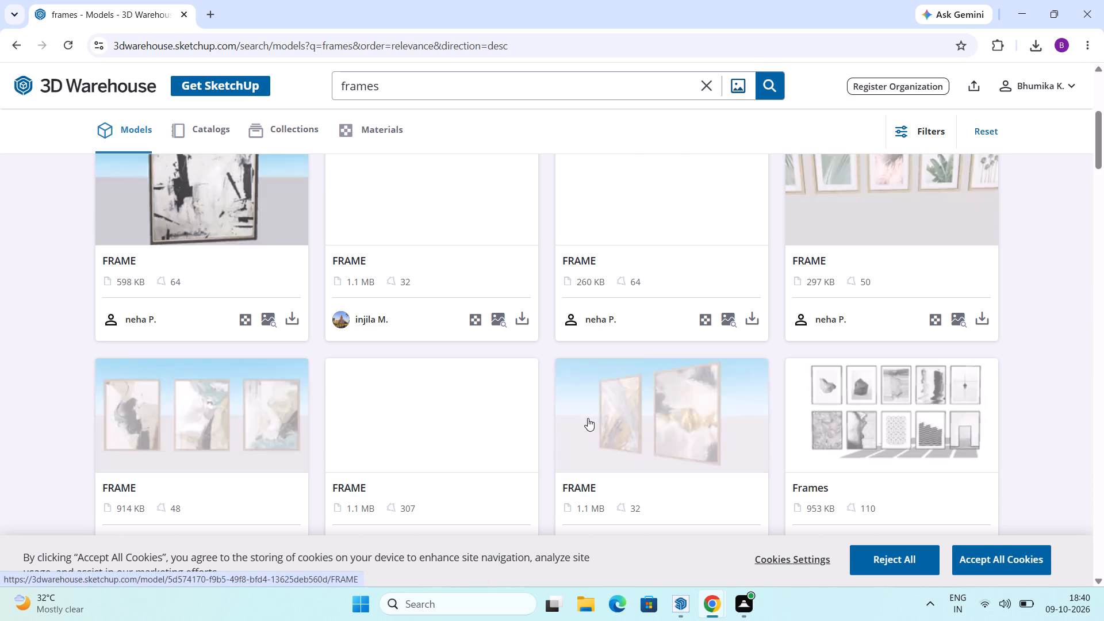
{"action": "scroll", "coordinate": [626, 378], "scroll_direction": "up", "scroll_amount": 6}
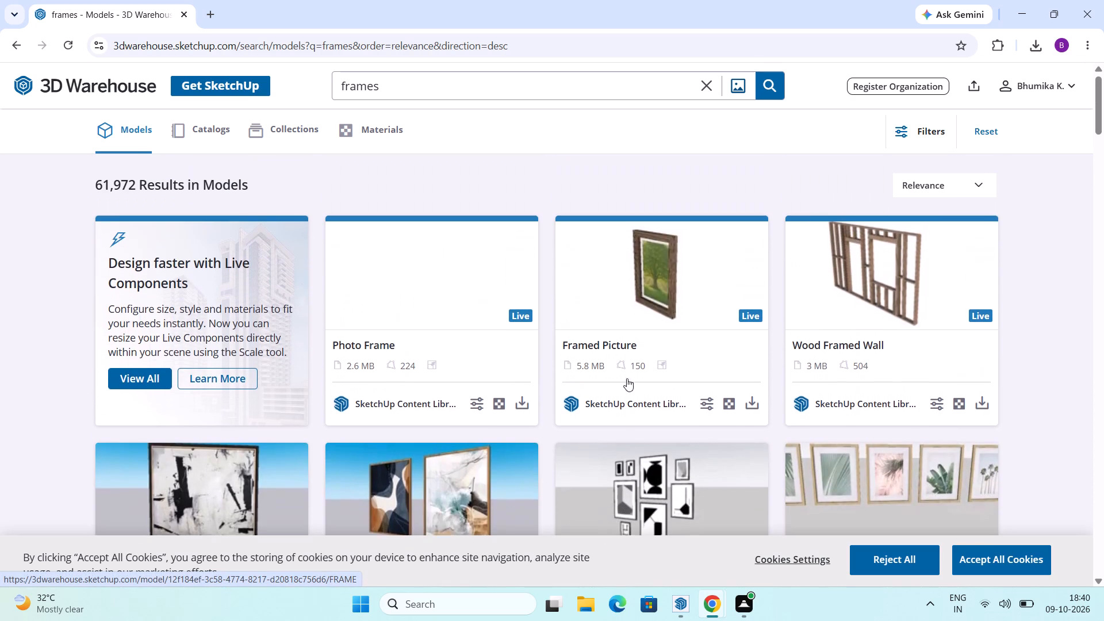
{"action": "scroll", "coordinate": [633, 377], "scroll_direction": "up", "scroll_amount": 3}
{"action": "scroll", "coordinate": [633, 377], "scroll_direction": "down", "scroll_amount": 8}
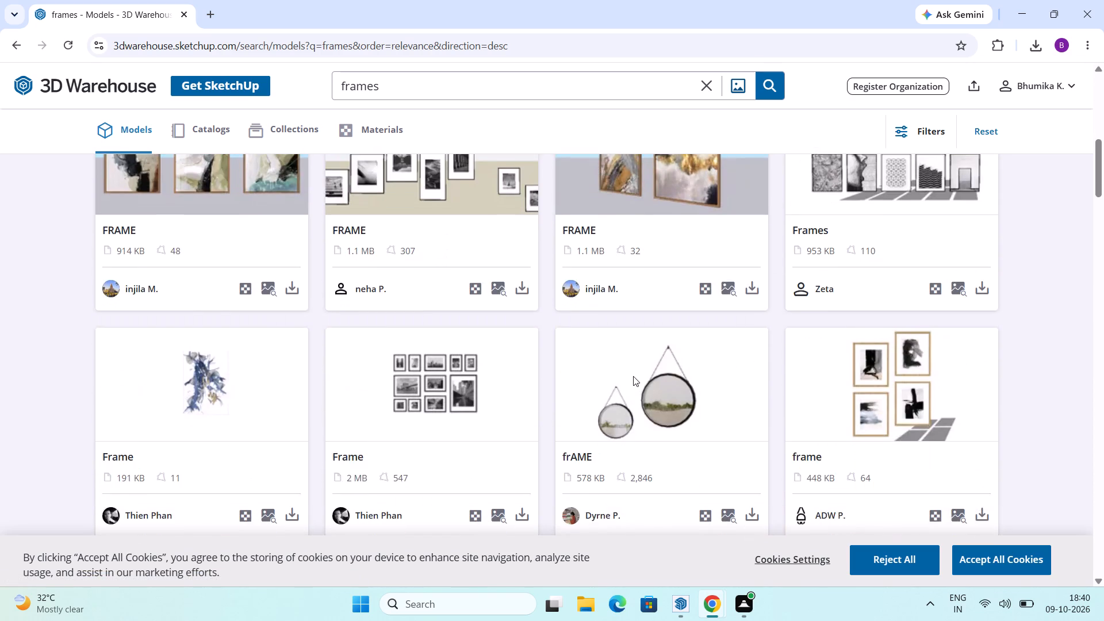
{"action": "scroll", "coordinate": [633, 376], "scroll_direction": "down", "scroll_amount": 3}
{"action": "scroll", "coordinate": [715, 351], "scroll_direction": "down", "scroll_amount": 2}
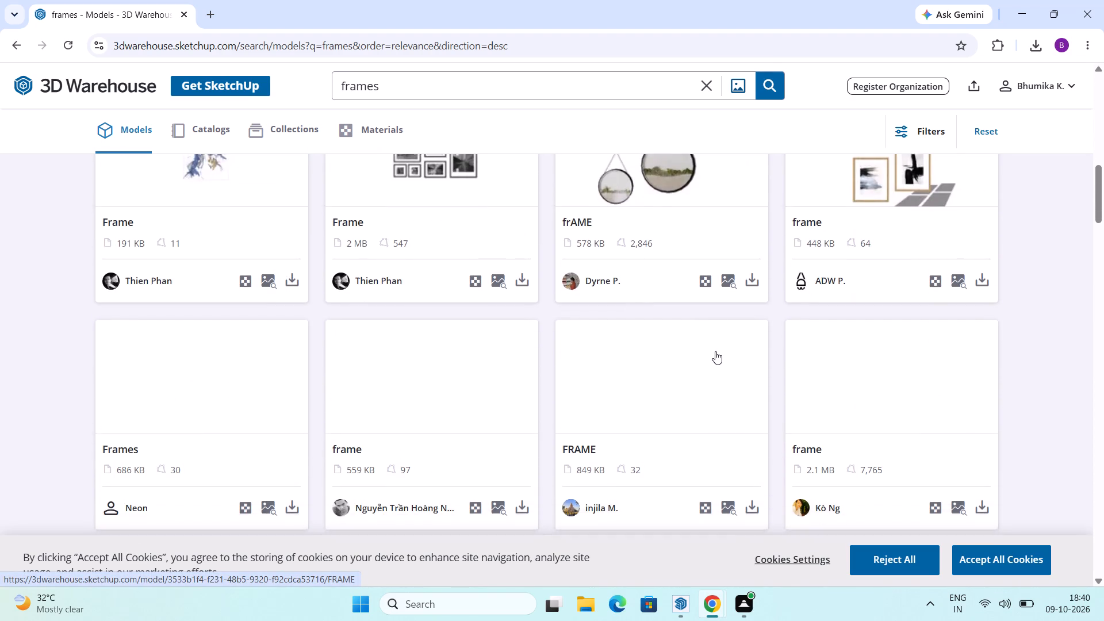
{"action": "scroll", "coordinate": [715, 351], "scroll_direction": "down", "scroll_amount": 5}
{"action": "scroll", "coordinate": [715, 351], "scroll_direction": "up", "scroll_amount": 3}
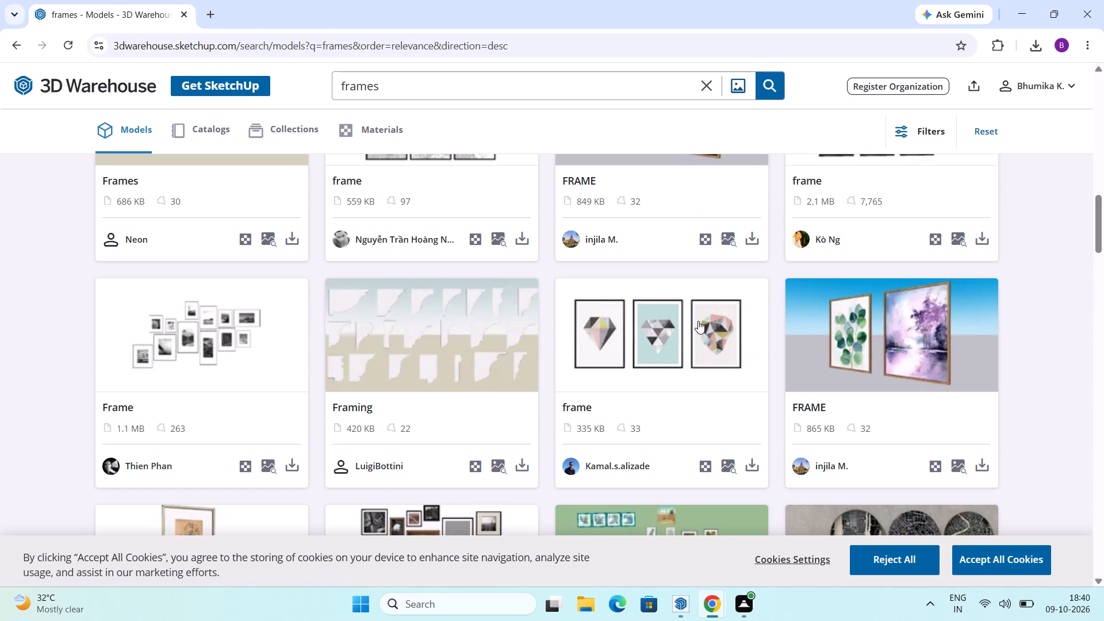
{"action": "scroll", "coordinate": [699, 320], "scroll_direction": "down", "scroll_amount": 7}
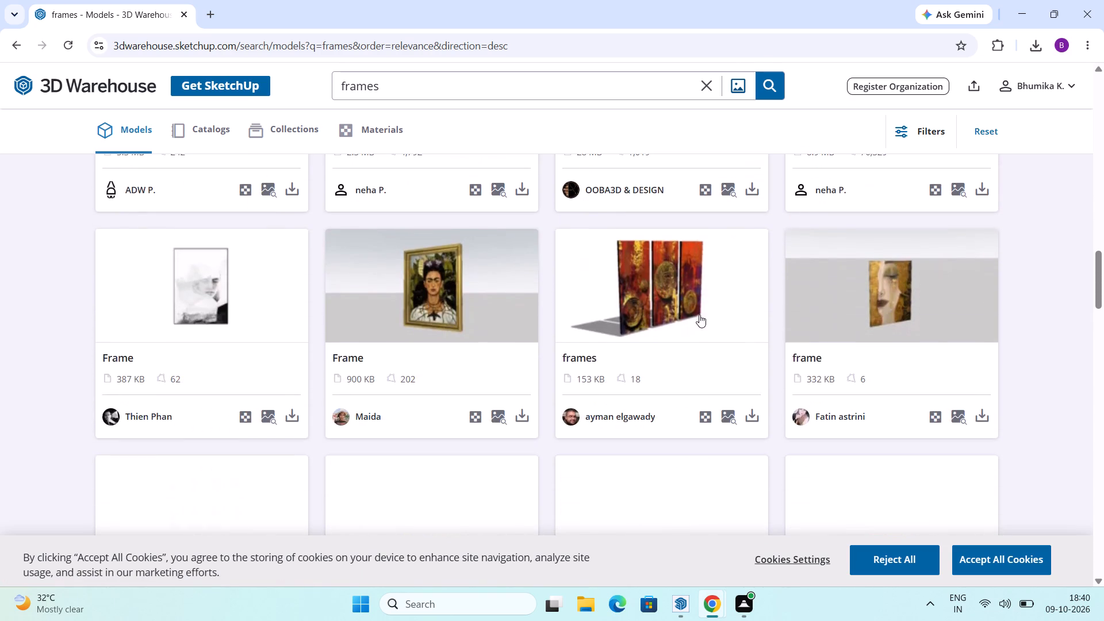
{"action": "scroll", "coordinate": [699, 315], "scroll_direction": "down", "scroll_amount": 5}
{"action": "scroll", "coordinate": [699, 324], "scroll_direction": "up", "scroll_amount": 1}
{"action": "scroll", "coordinate": [699, 324], "scroll_direction": "down", "scroll_amount": 3}
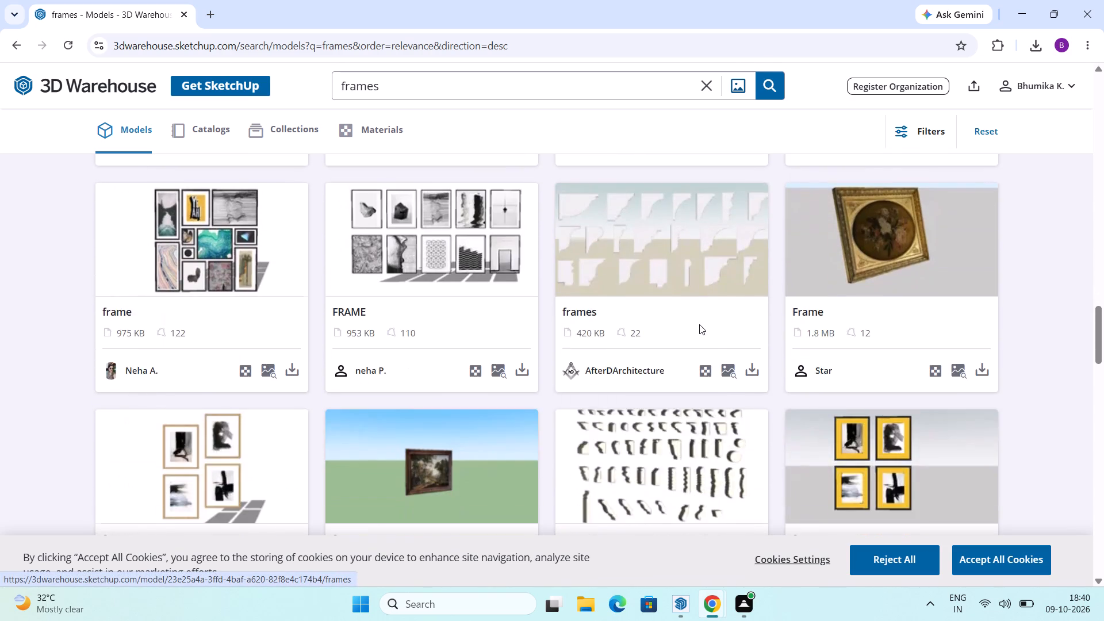
{"action": "scroll", "coordinate": [699, 324], "scroll_direction": "down", "scroll_amount": 11}
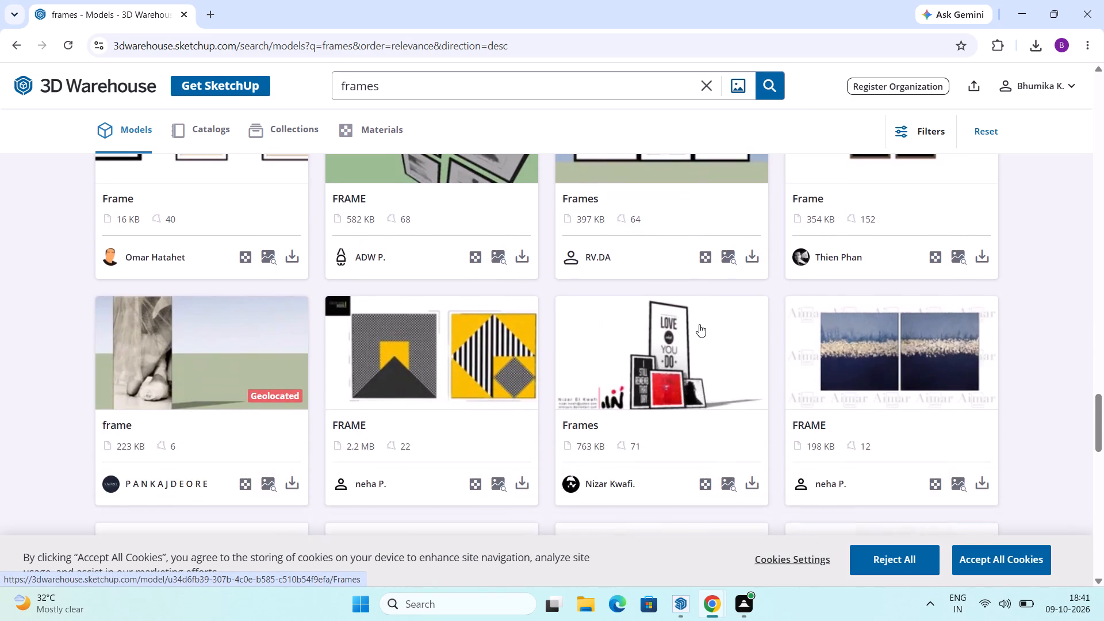
{"action": "scroll", "coordinate": [699, 324], "scroll_direction": "up", "scroll_amount": 2}
{"action": "scroll", "coordinate": [888, 353], "scroll_direction": "down", "scroll_amount": 3}
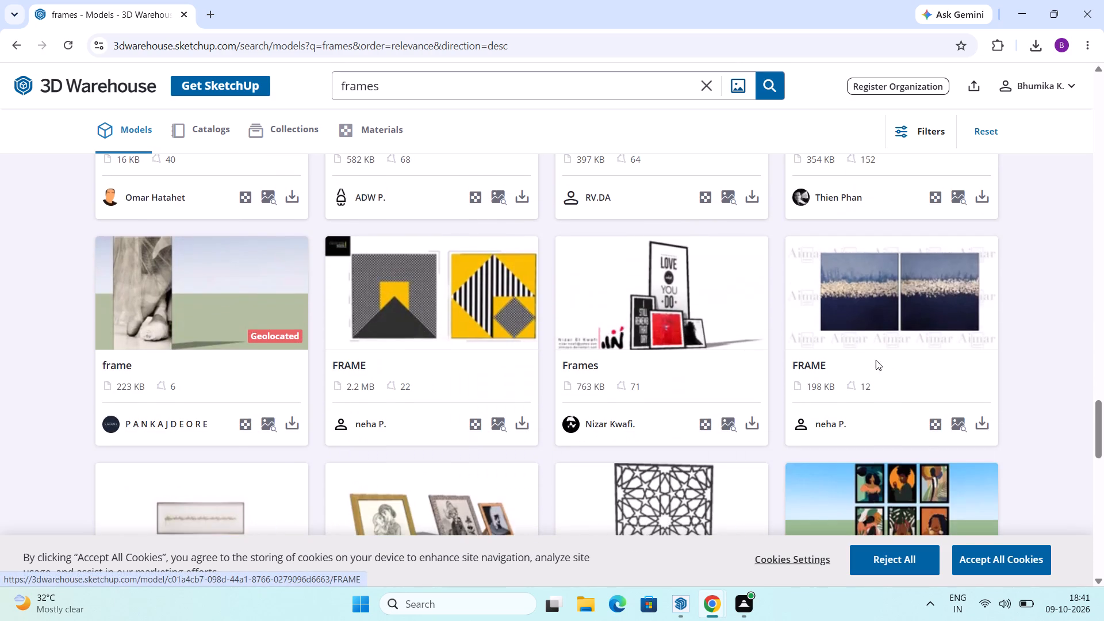
{"action": "scroll", "coordinate": [876, 362], "scroll_direction": "down", "scroll_amount": 2}
{"action": "scroll", "coordinate": [823, 404], "scroll_direction": "down", "scroll_amount": 6}
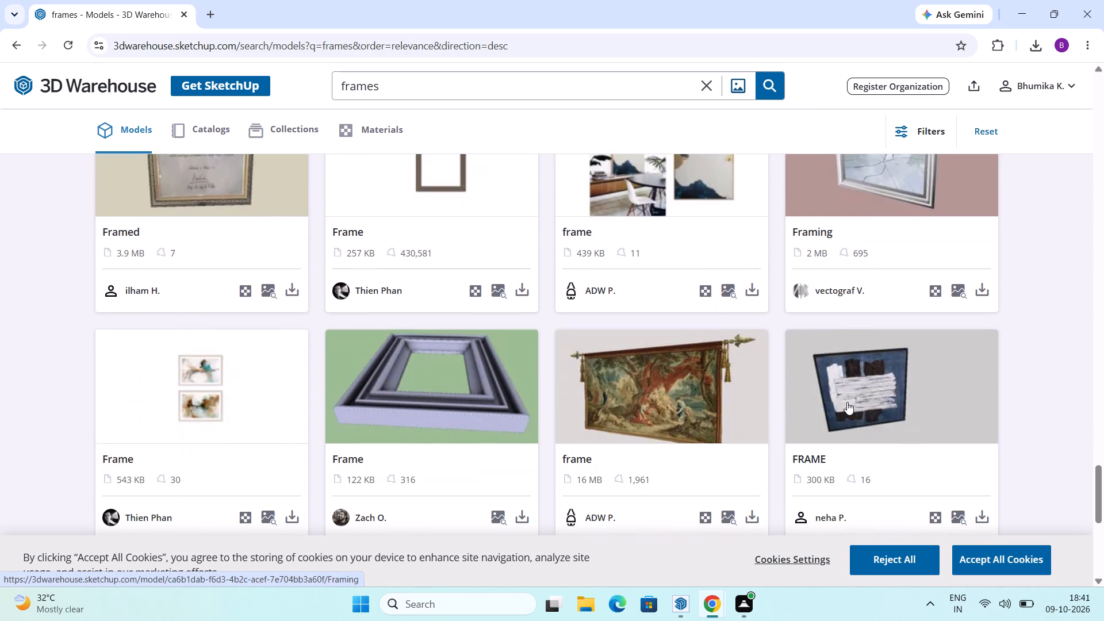
{"action": "scroll", "coordinate": [847, 402], "scroll_direction": "down", "scroll_amount": 3}
{"action": "scroll", "coordinate": [853, 397], "scroll_direction": "up", "scroll_amount": 5}
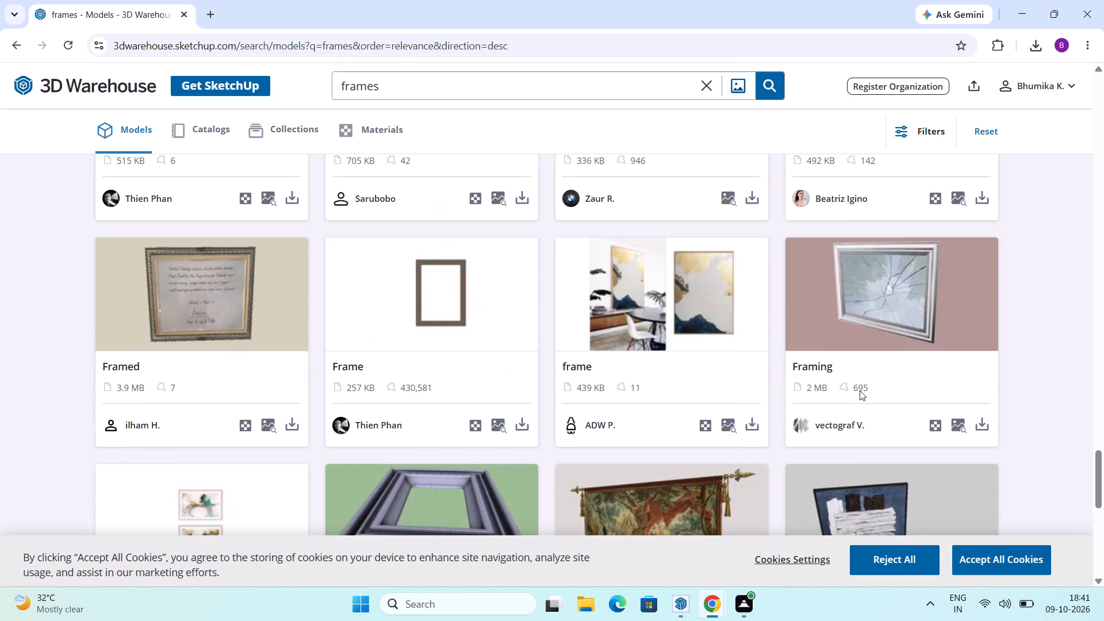
{"action": "scroll", "coordinate": [860, 390], "scroll_direction": "down", "scroll_amount": 1}
{"action": "scroll", "coordinate": [860, 390], "scroll_direction": "up", "scroll_amount": 6}
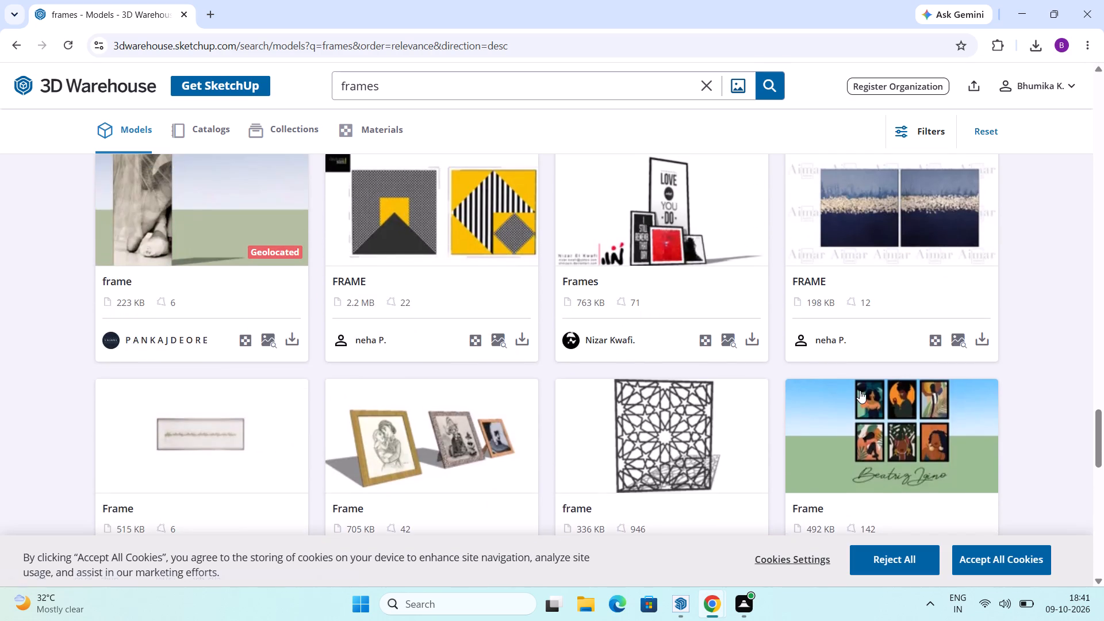
{"action": "scroll", "coordinate": [860, 389], "scroll_direction": "up", "scroll_amount": 18}
{"action": "scroll", "coordinate": [860, 393], "scroll_direction": "up", "scroll_amount": 6}
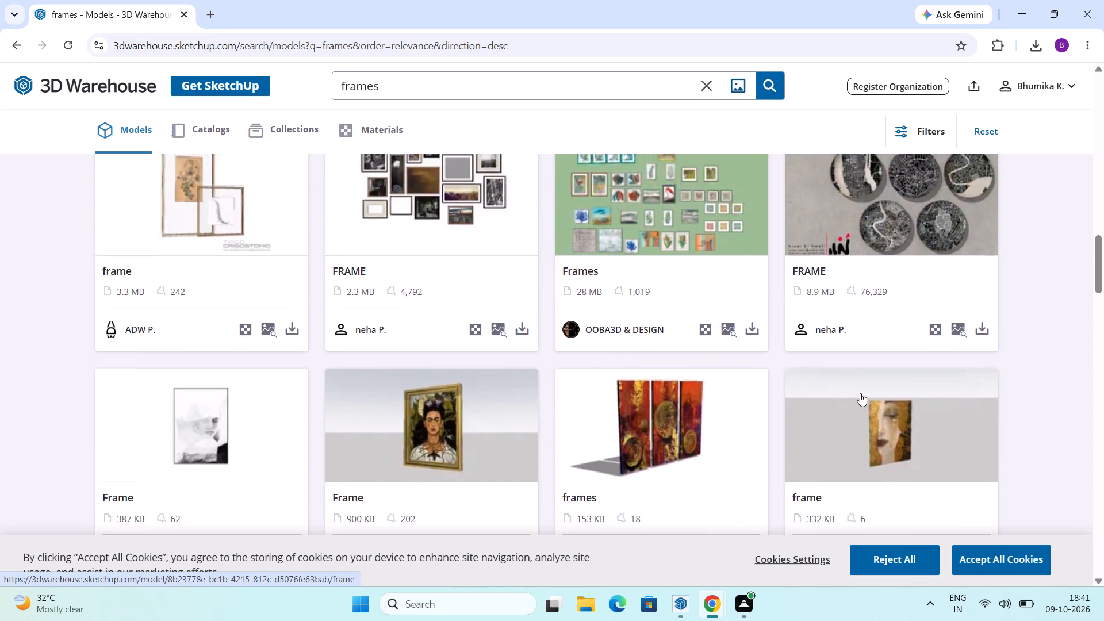
{"action": "scroll", "coordinate": [860, 393], "scroll_direction": "up", "scroll_amount": 5}
Download the FRAME model with the green-leaf and purple landscape pictures as a SketchUp file.
{"action": "scroll", "coordinate": [862, 393], "scroll_direction": "down", "scroll_amount": 2}
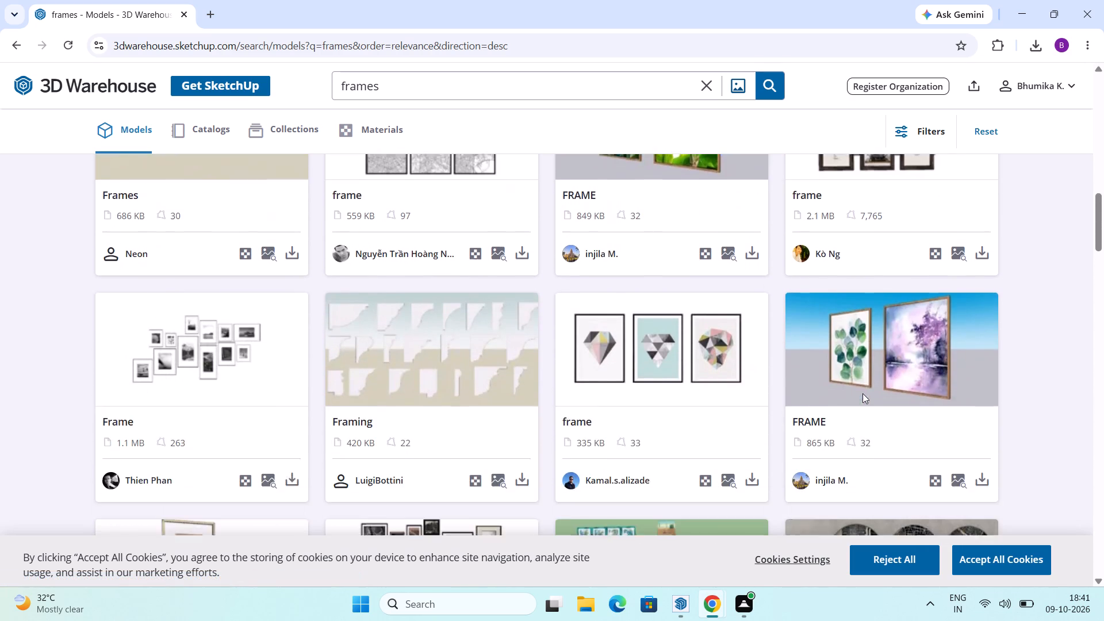
{"action": "scroll", "coordinate": [862, 393], "scroll_direction": "down", "scroll_amount": 1}
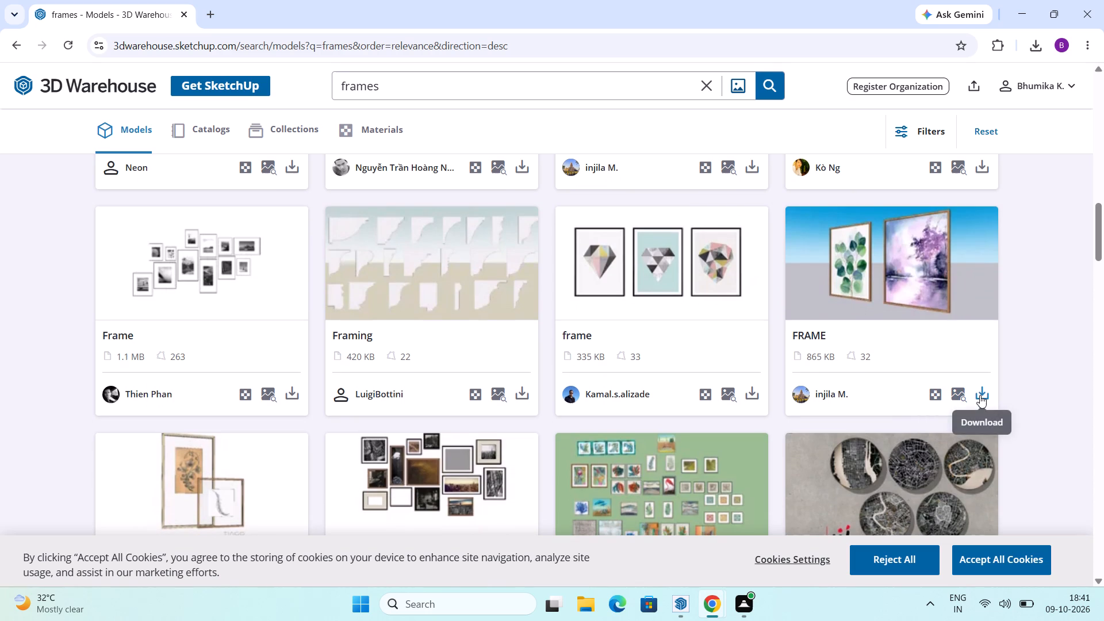
{"action": "left_click", "coordinate": [980, 395]}
{"action": "left_click", "coordinate": [934, 421]}
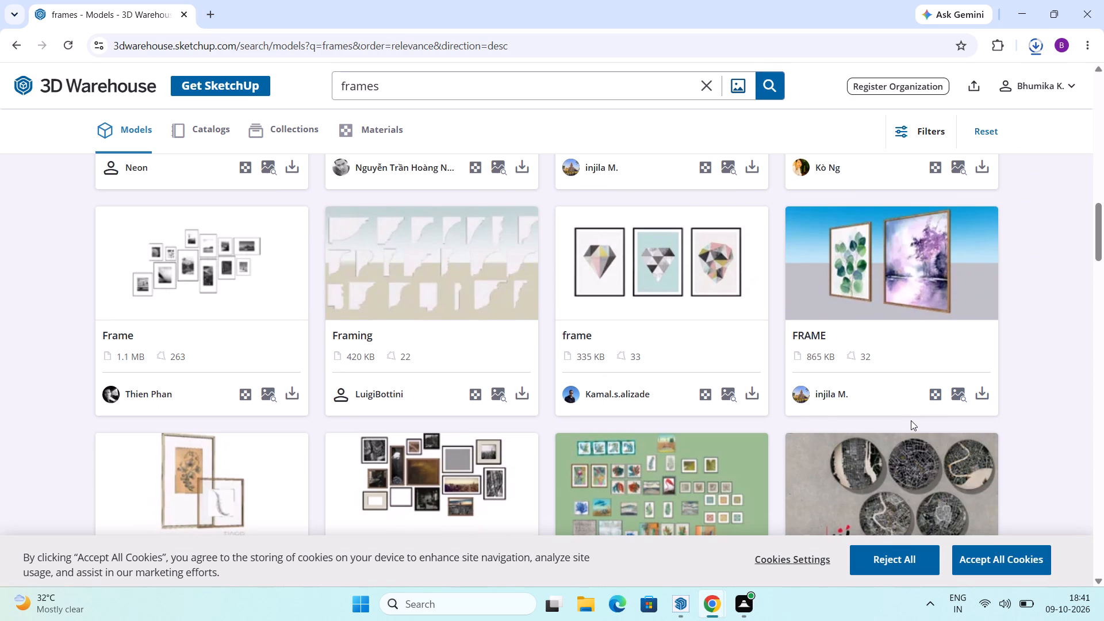
Search the 3D Warehouse models for lamp.
{"action": "double_click", "coordinate": [476, 91]}
{"action": "type", "text": "lamp"}
{"action": "key", "text": "Return"}
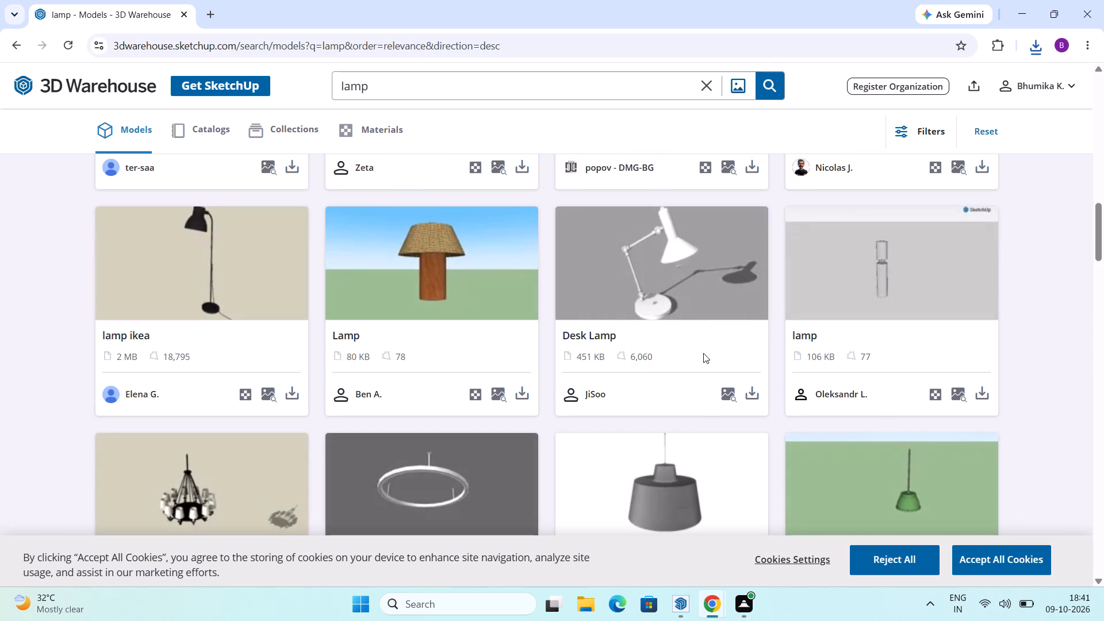
Examine the lamp search results for a table or floor lamp that suits the living room.
{"action": "scroll", "coordinate": [705, 353], "scroll_direction": "up", "scroll_amount": 7}
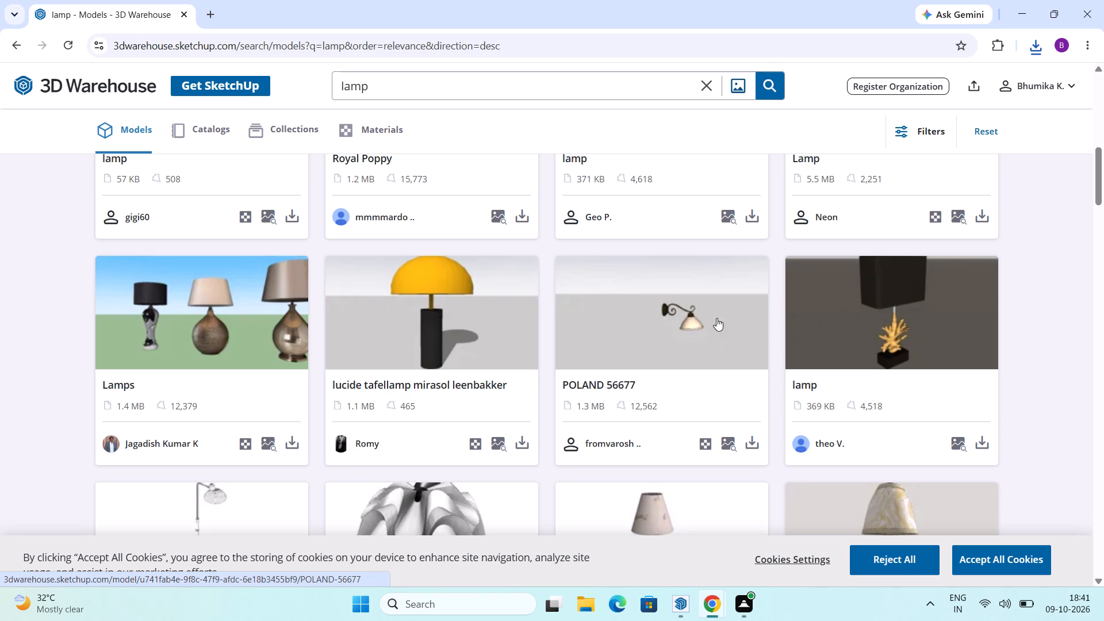
{"action": "scroll", "coordinate": [898, 312], "scroll_direction": "up", "scroll_amount": 7}
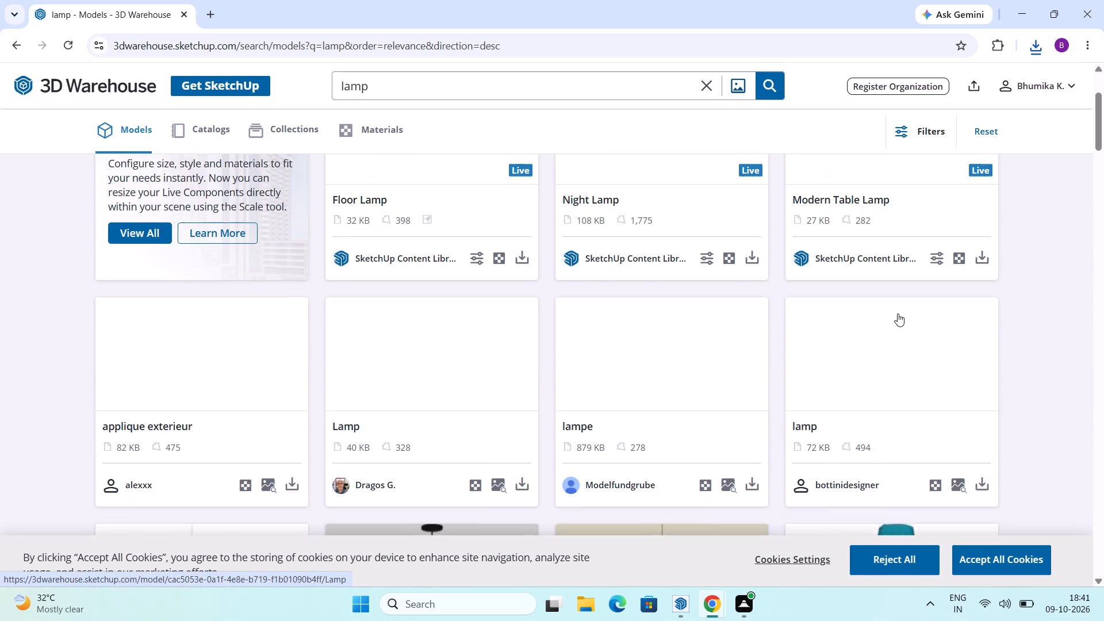
{"action": "scroll", "coordinate": [752, 296], "scroll_direction": "up", "scroll_amount": 4}
{"action": "scroll", "coordinate": [757, 288], "scroll_direction": "down", "scroll_amount": 5}
{"action": "scroll", "coordinate": [760, 288], "scroll_direction": "up", "scroll_amount": 2}
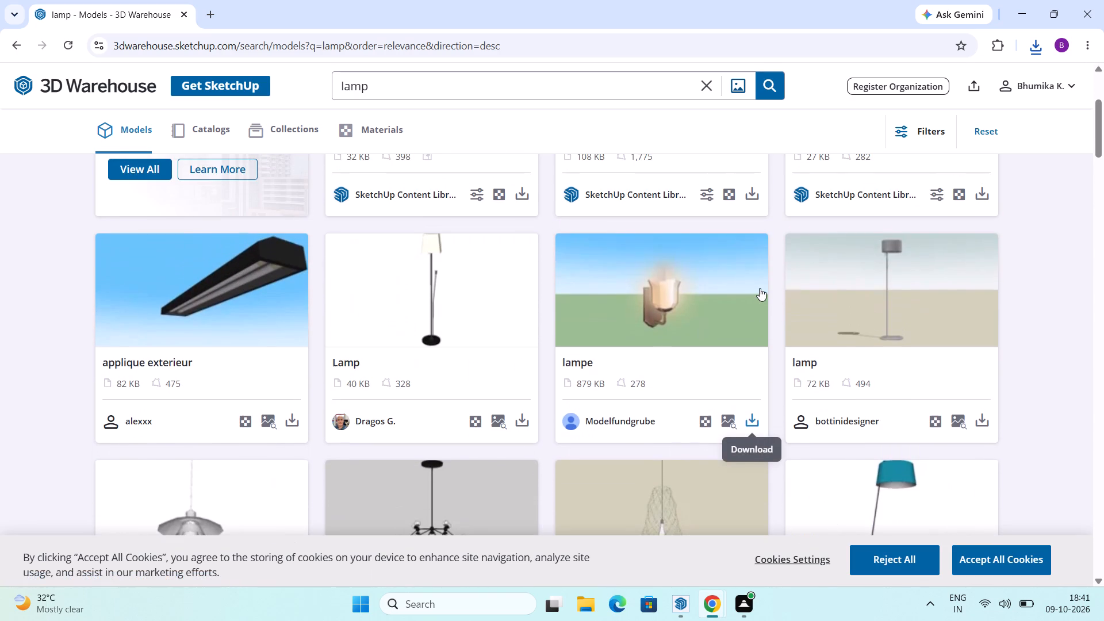
{"action": "scroll", "coordinate": [760, 288], "scroll_direction": "down", "scroll_amount": 6}
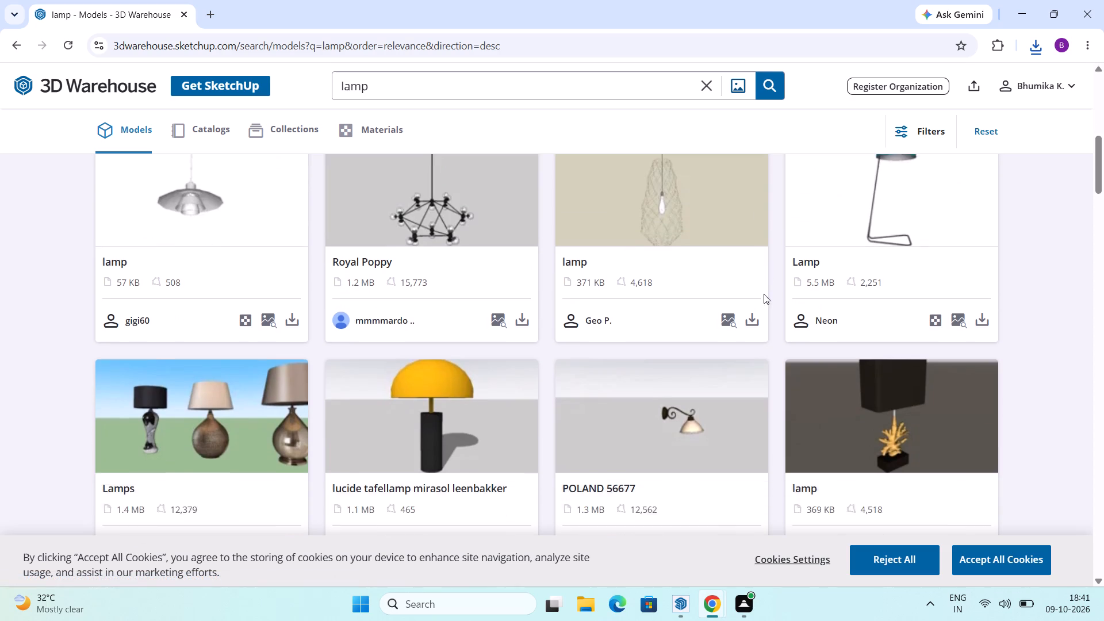
{"action": "scroll", "coordinate": [764, 294], "scroll_direction": "down", "scroll_amount": 6}
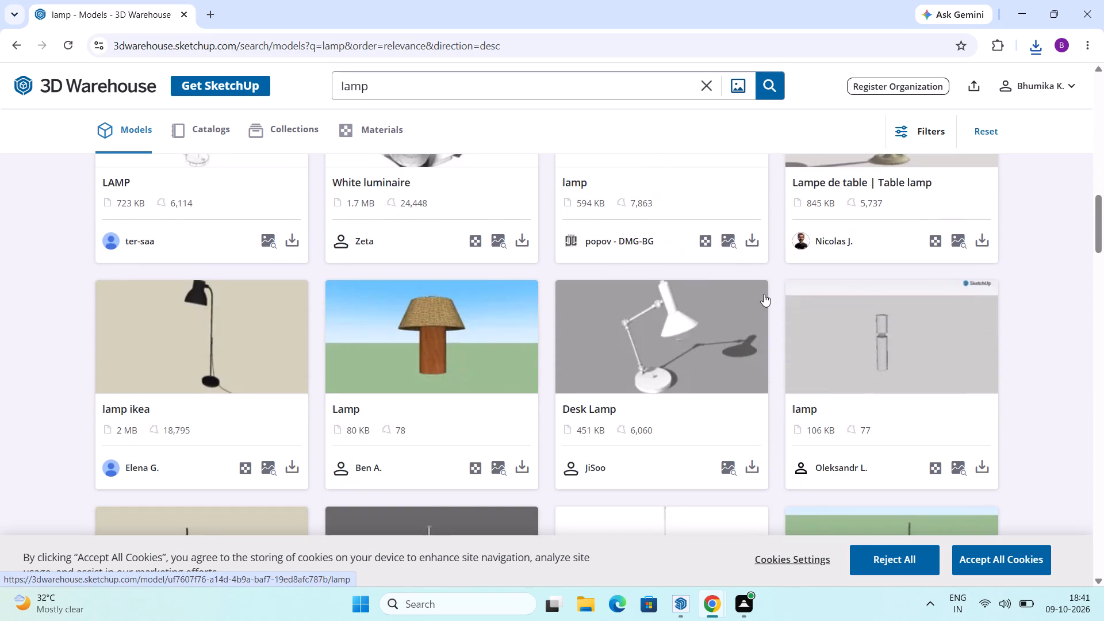
{"action": "scroll", "coordinate": [764, 294], "scroll_direction": "down", "scroll_amount": 8}
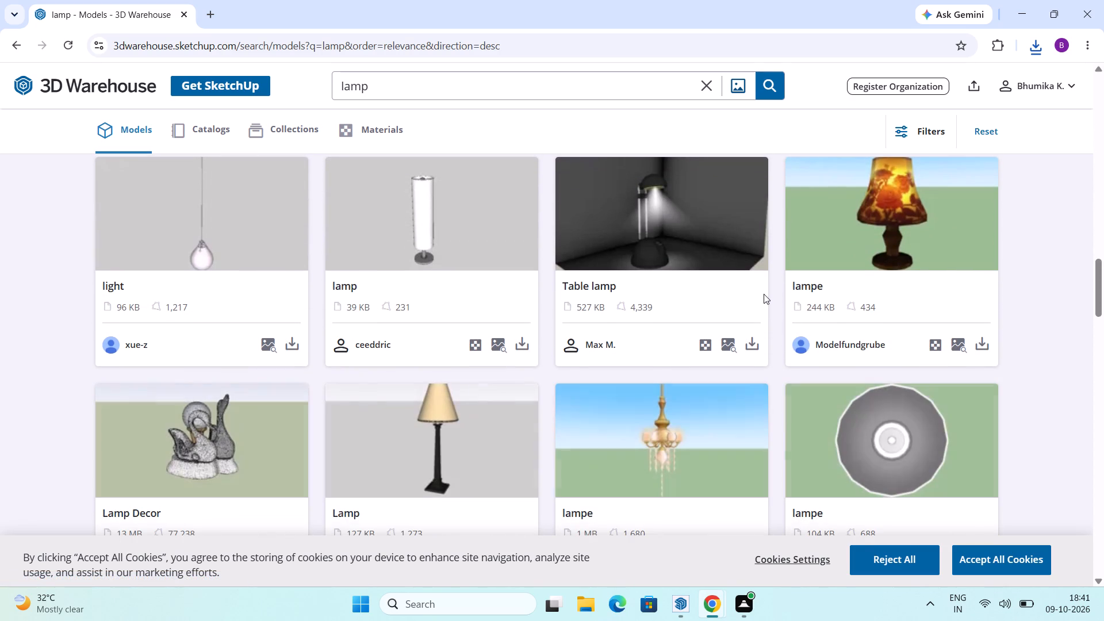
{"action": "scroll", "coordinate": [764, 294], "scroll_direction": "down", "scroll_amount": 2}
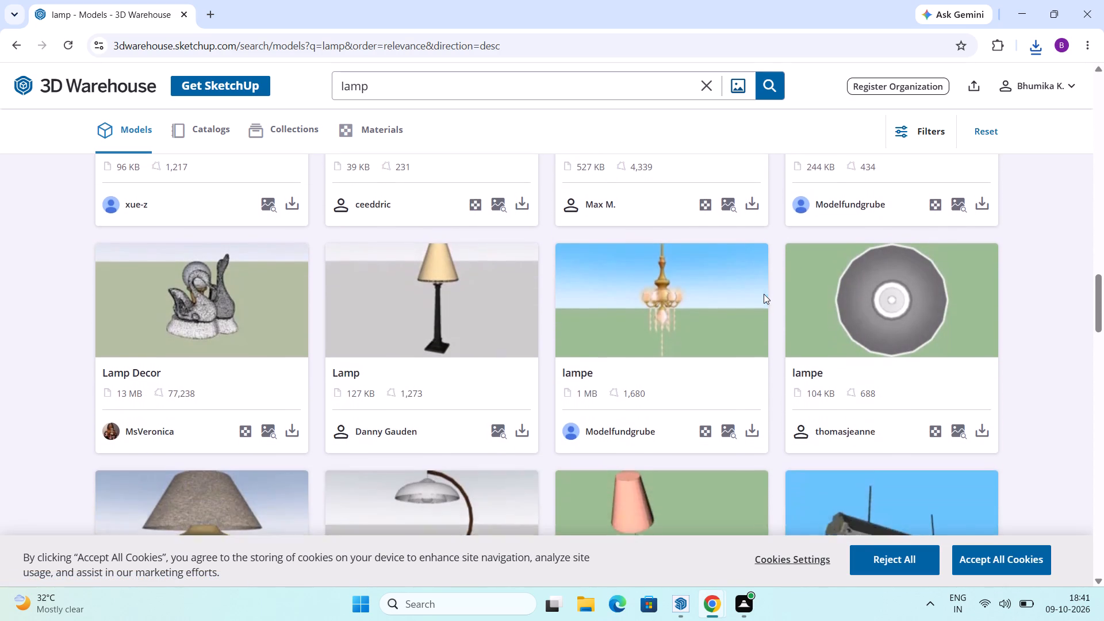
{"action": "scroll", "coordinate": [764, 294], "scroll_direction": "down", "scroll_amount": 1}
{"action": "scroll", "coordinate": [473, 367], "scroll_direction": "down", "scroll_amount": 5}
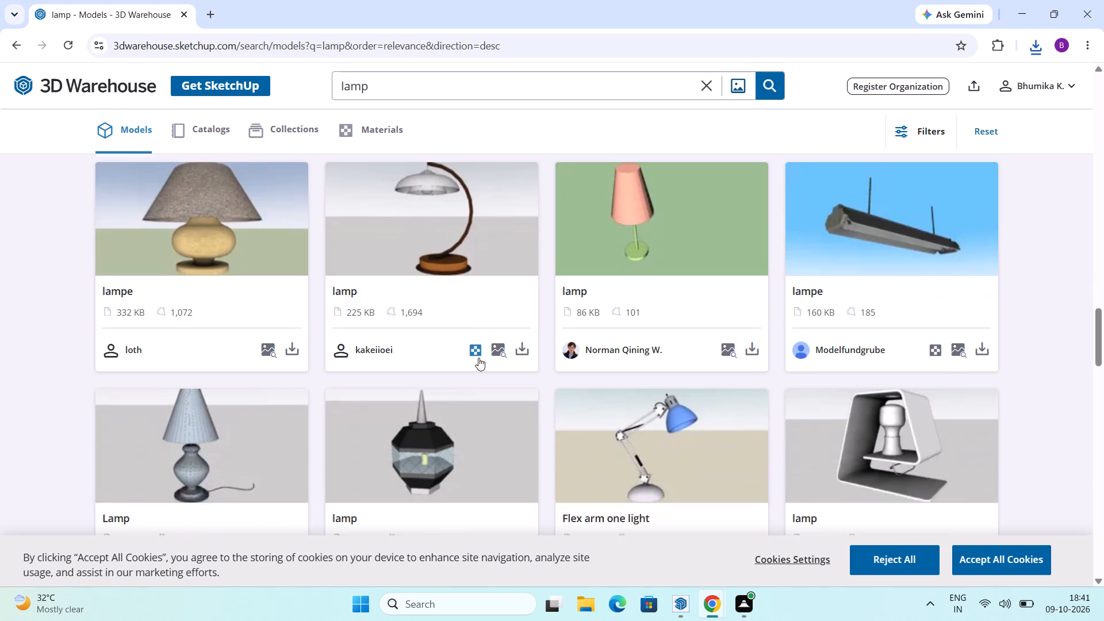
{"action": "scroll", "coordinate": [480, 355], "scroll_direction": "down", "scroll_amount": 3}
{"action": "scroll", "coordinate": [660, 360], "scroll_direction": "up", "scroll_amount": 3}
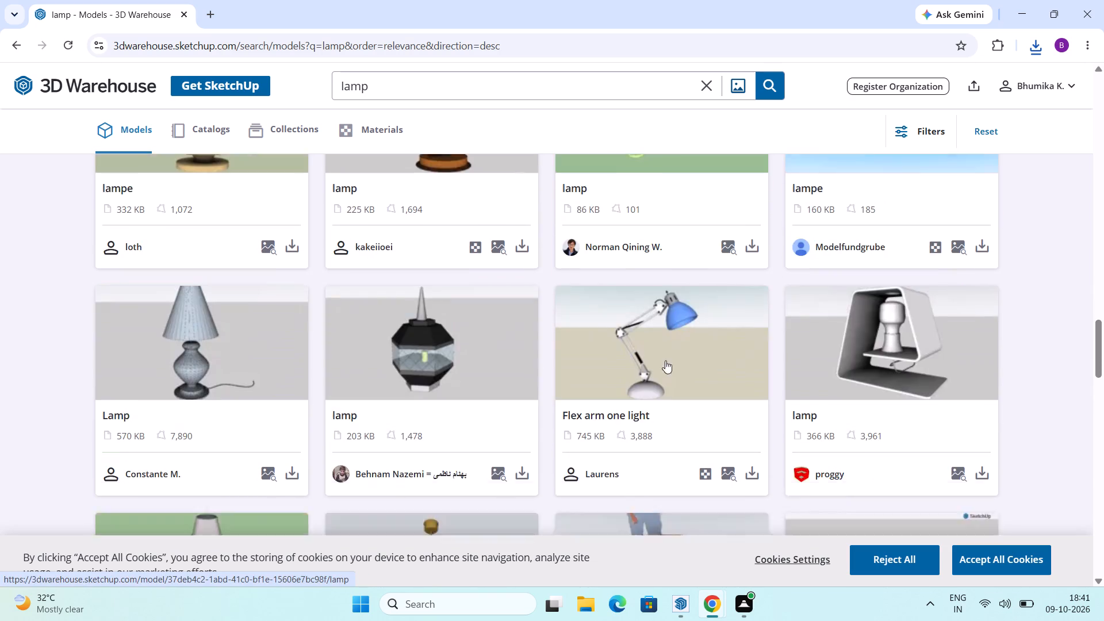
{"action": "scroll", "coordinate": [665, 361], "scroll_direction": "up", "scroll_amount": 5}
{"action": "scroll", "coordinate": [775, 366], "scroll_direction": "up", "scroll_amount": 7}
{"action": "scroll", "coordinate": [826, 365], "scroll_direction": "up", "scroll_amount": 5}
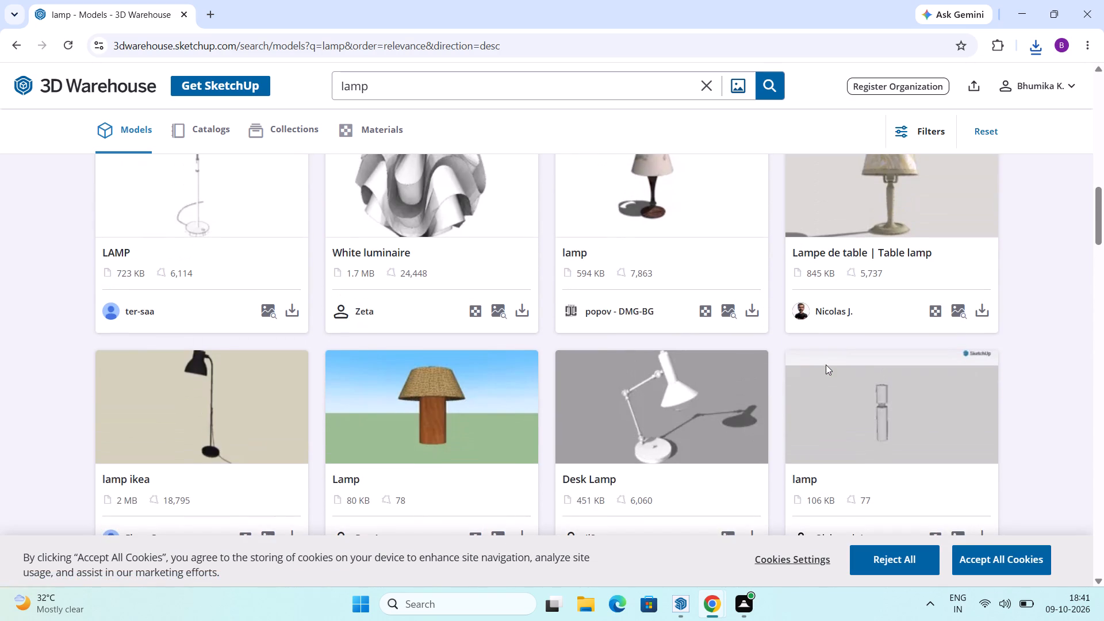
{"action": "scroll", "coordinate": [815, 366], "scroll_direction": "down", "scroll_amount": 20}
{"action": "scroll", "coordinate": [815, 366], "scroll_direction": "down", "scroll_amount": 1}
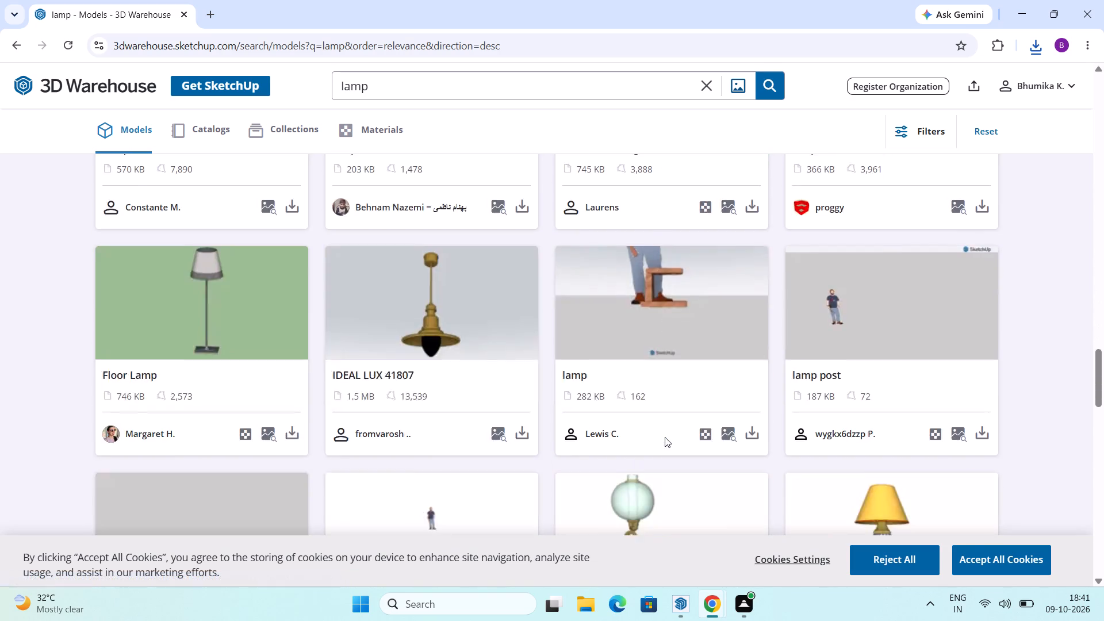
{"action": "scroll", "coordinate": [665, 437], "scroll_direction": "down", "scroll_amount": 13}
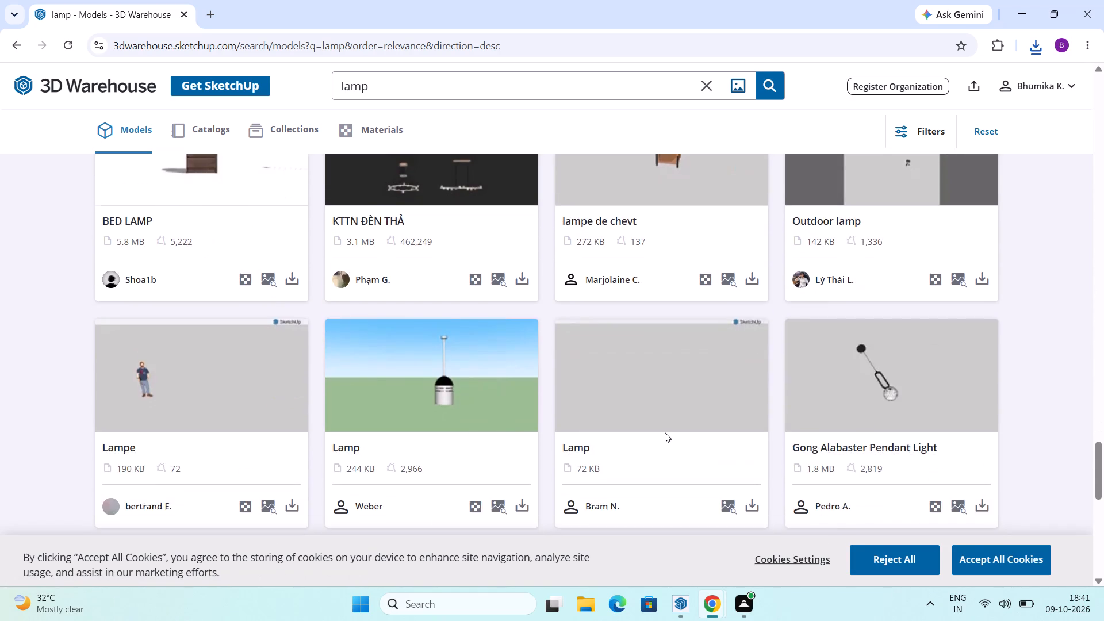
{"action": "scroll", "coordinate": [665, 432], "scroll_direction": "down", "scroll_amount": 5}
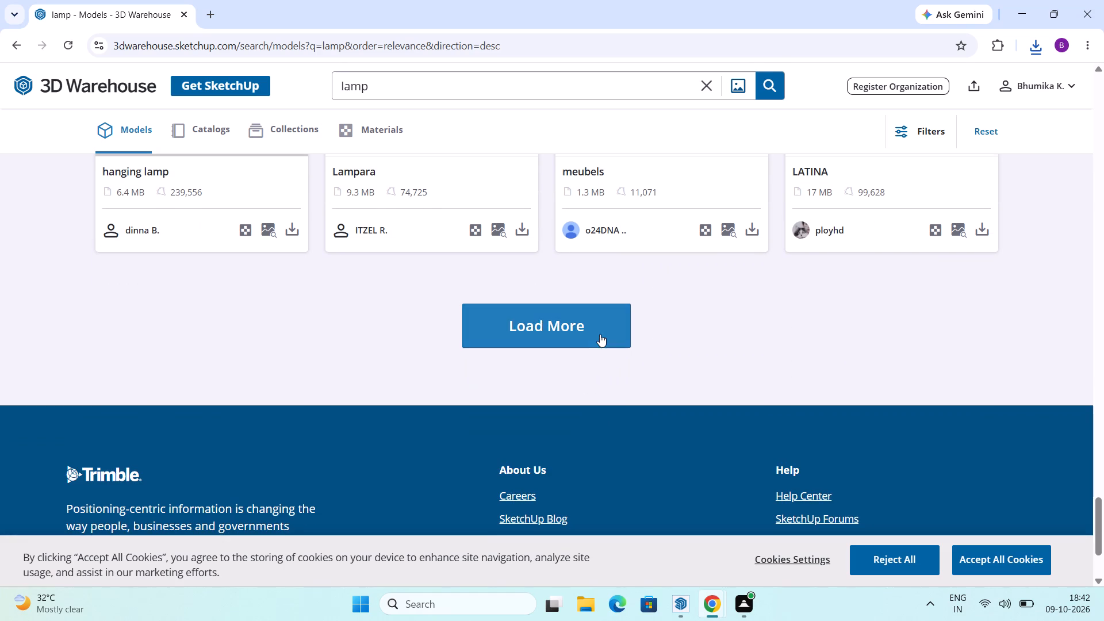
Load more lamp results and compare them with the earlier ones to choose a lamp for the living room.
{"action": "left_click", "coordinate": [600, 333]}
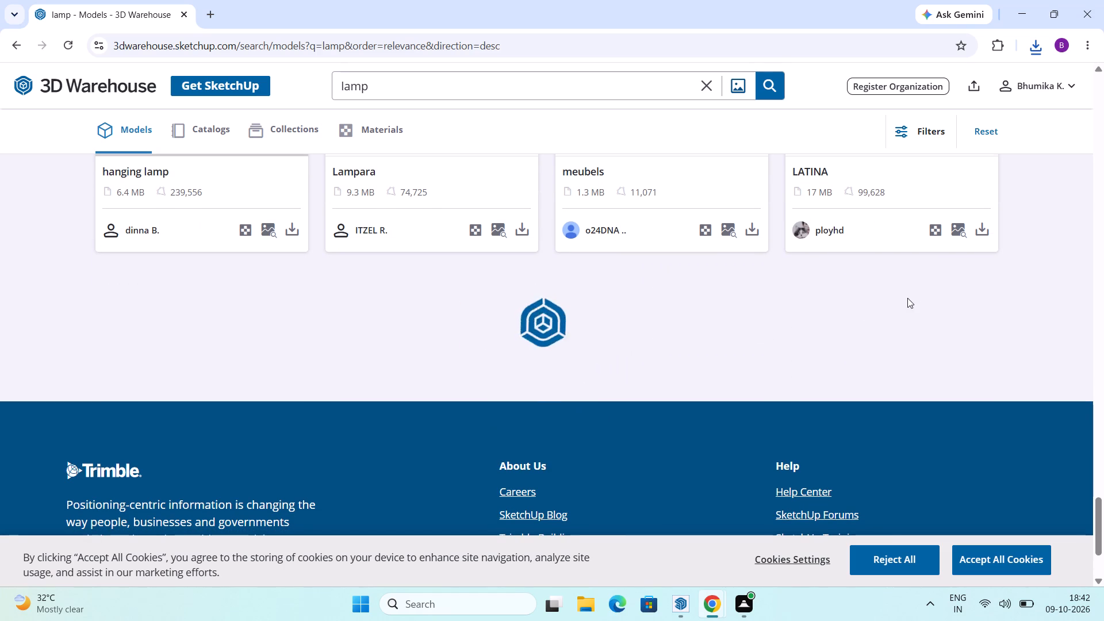
{"action": "scroll", "coordinate": [760, 324], "scroll_direction": "down", "scroll_amount": 4}
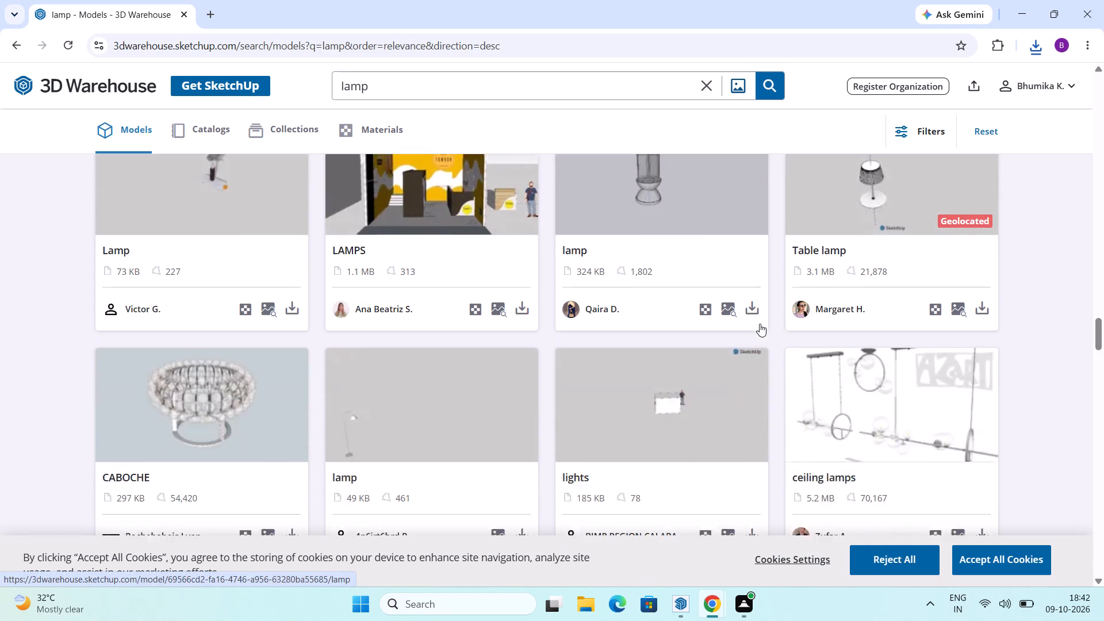
{"action": "scroll", "coordinate": [760, 324], "scroll_direction": "down", "scroll_amount": 3}
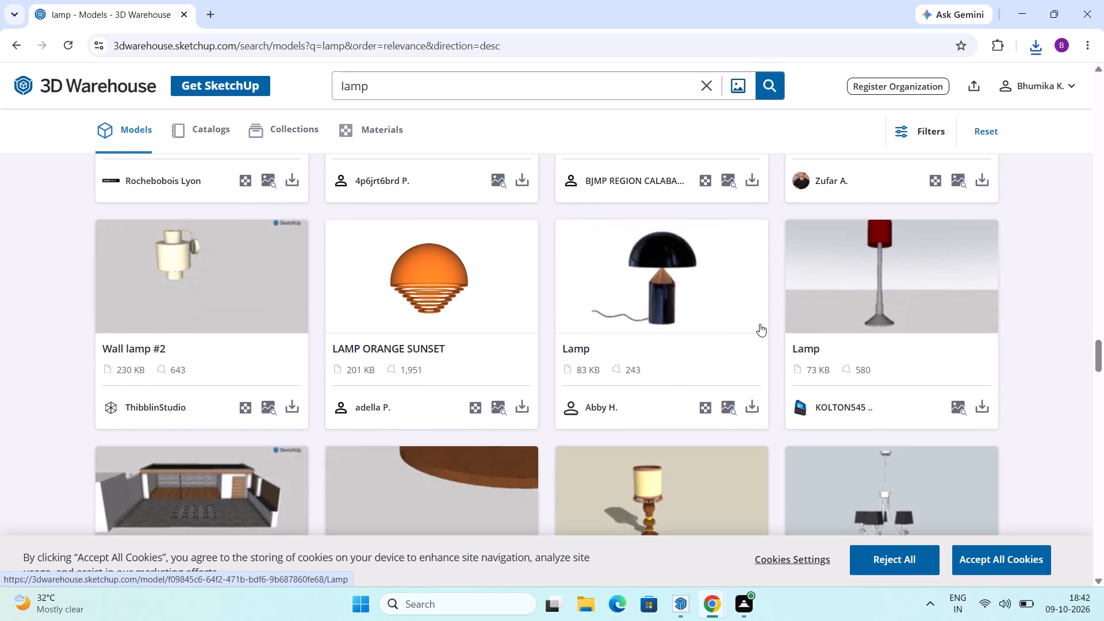
{"action": "scroll", "coordinate": [760, 324], "scroll_direction": "down", "scroll_amount": 9}
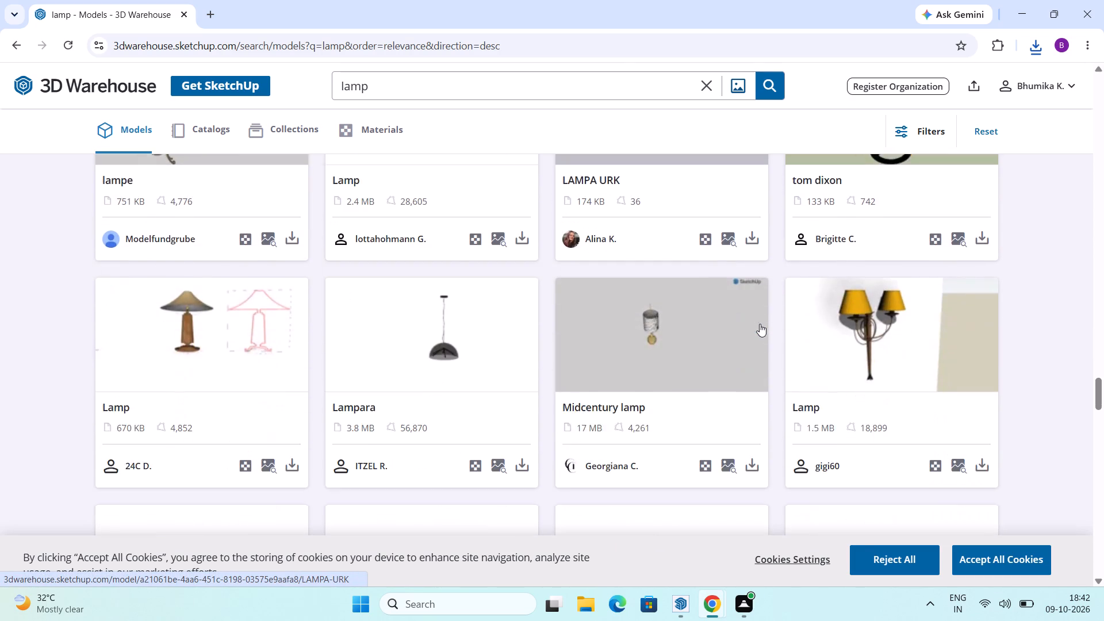
{"action": "scroll", "coordinate": [760, 324], "scroll_direction": "down", "scroll_amount": 7}
{"action": "scroll", "coordinate": [760, 324], "scroll_direction": "up", "scroll_amount": 2}
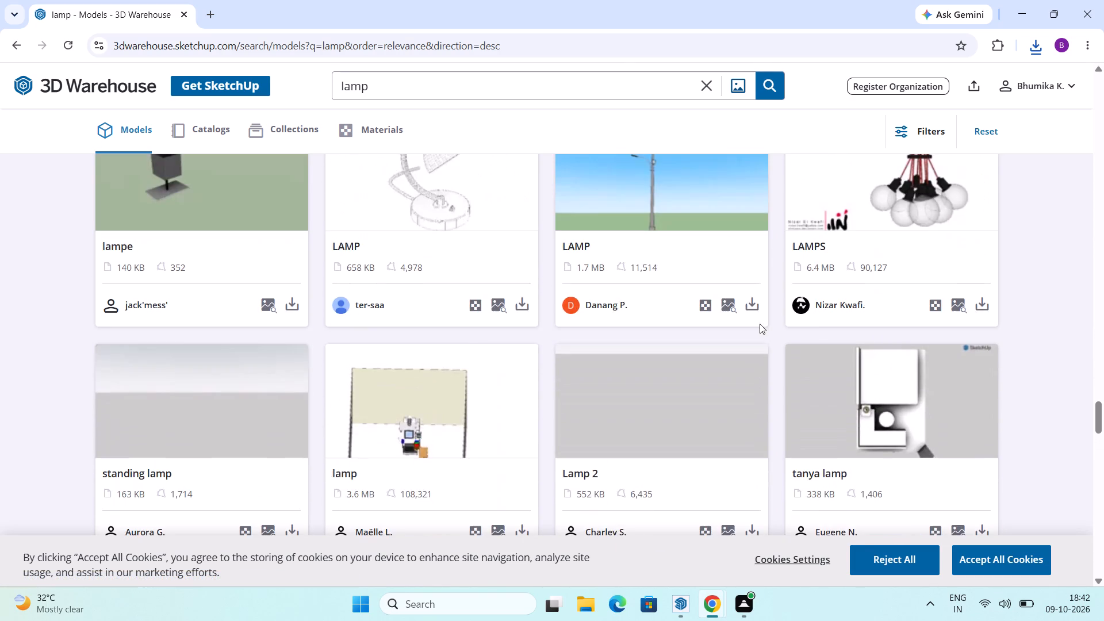
{"action": "scroll", "coordinate": [760, 324], "scroll_direction": "down", "scroll_amount": 11}
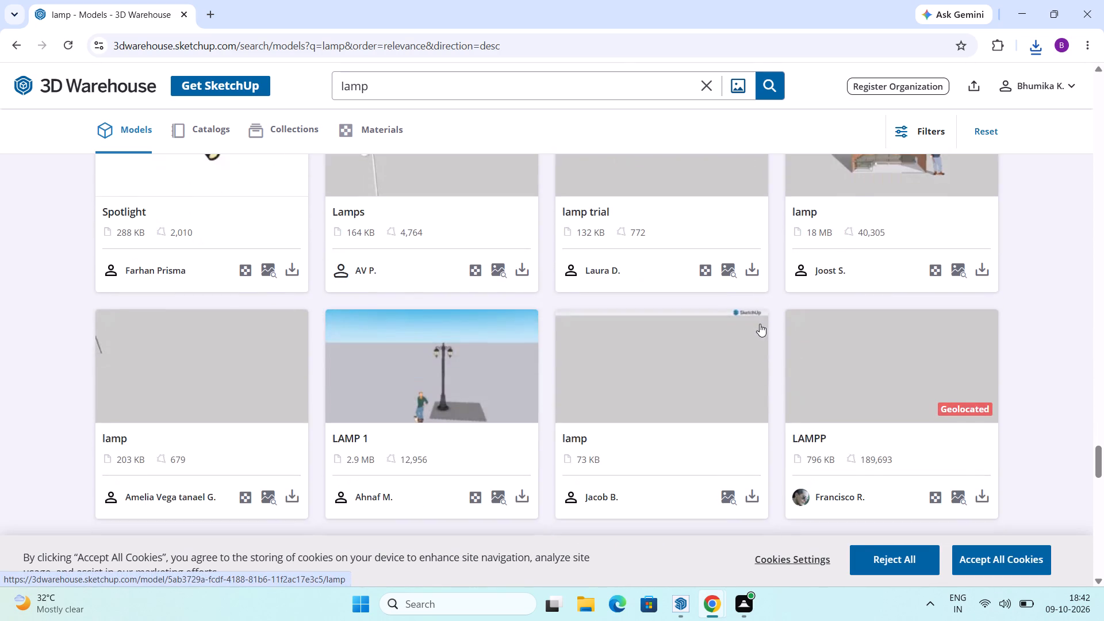
{"action": "scroll", "coordinate": [760, 324], "scroll_direction": "down", "scroll_amount": 13}
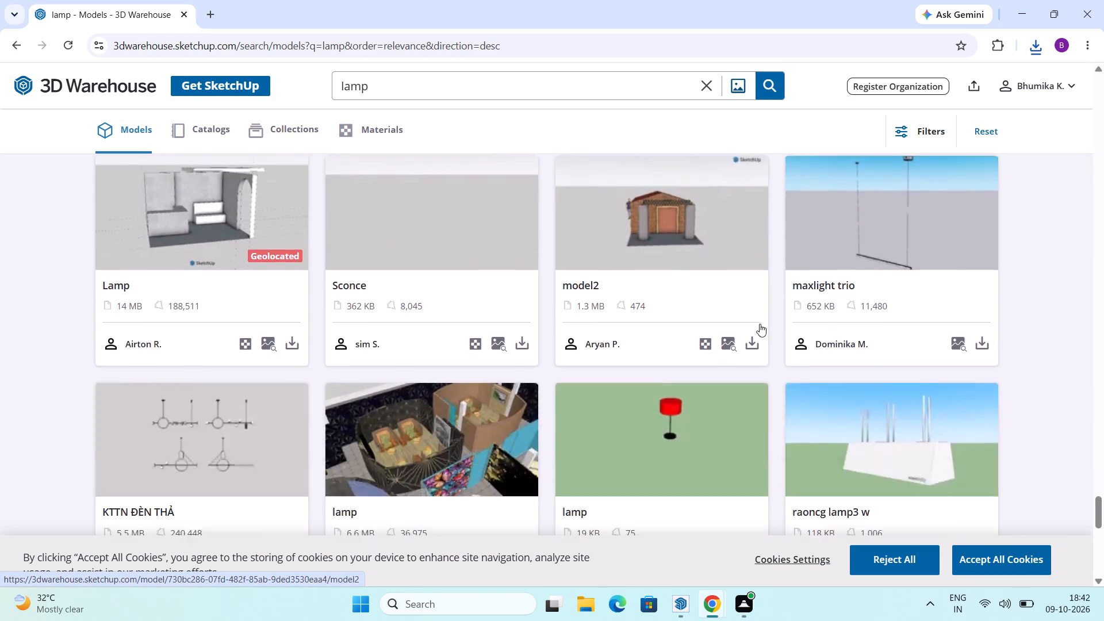
{"action": "scroll", "coordinate": [760, 324], "scroll_direction": "down", "scroll_amount": 3}
{"action": "scroll", "coordinate": [829, 338], "scroll_direction": "up", "scroll_amount": 2}
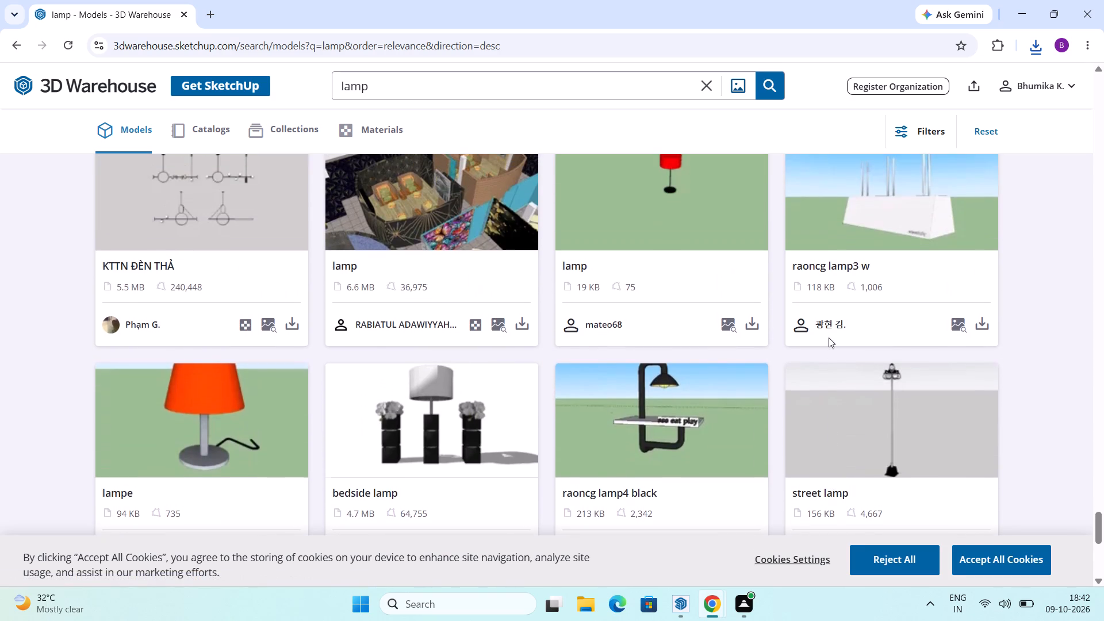
{"action": "scroll", "coordinate": [829, 338], "scroll_direction": "up", "scroll_amount": 15}
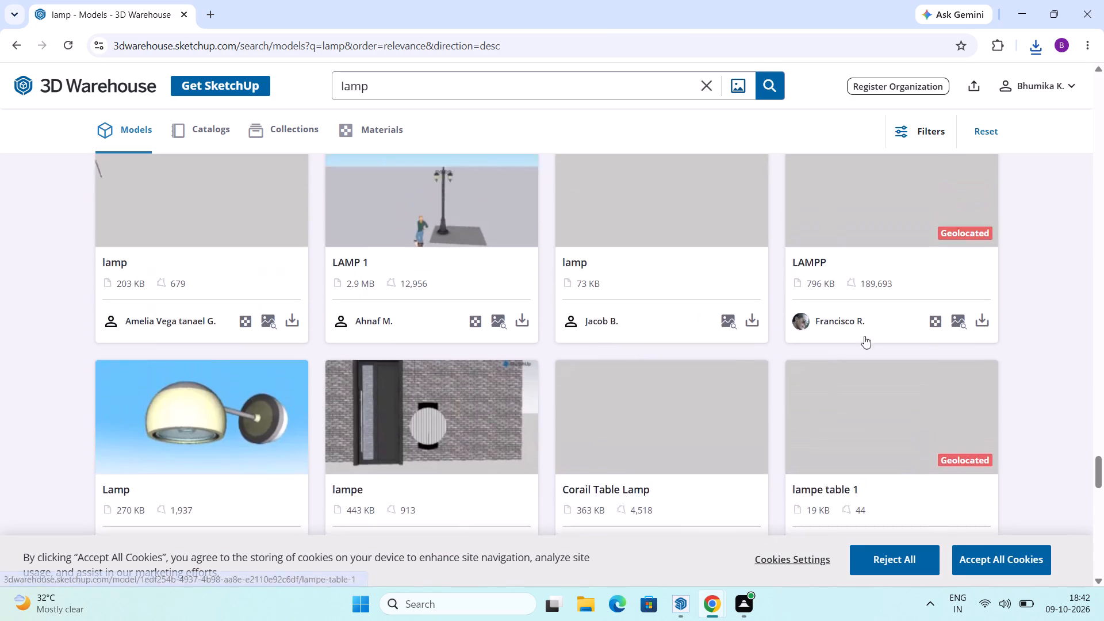
{"action": "scroll", "coordinate": [980, 343], "scroll_direction": "up", "scroll_amount": 15}
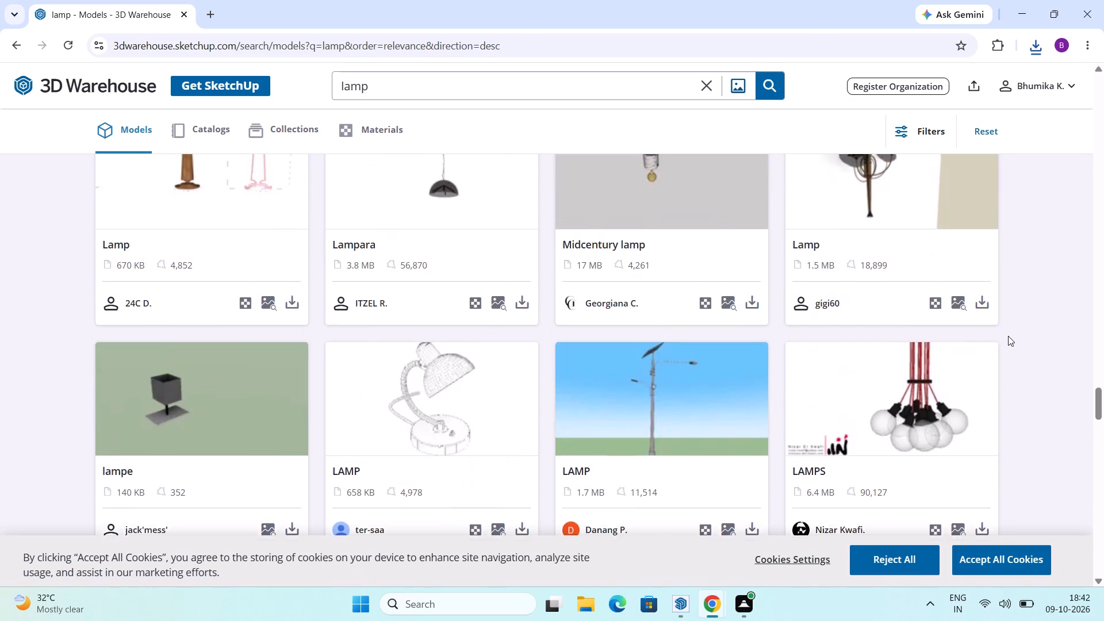
{"action": "scroll", "coordinate": [1008, 336], "scroll_direction": "up", "scroll_amount": 13}
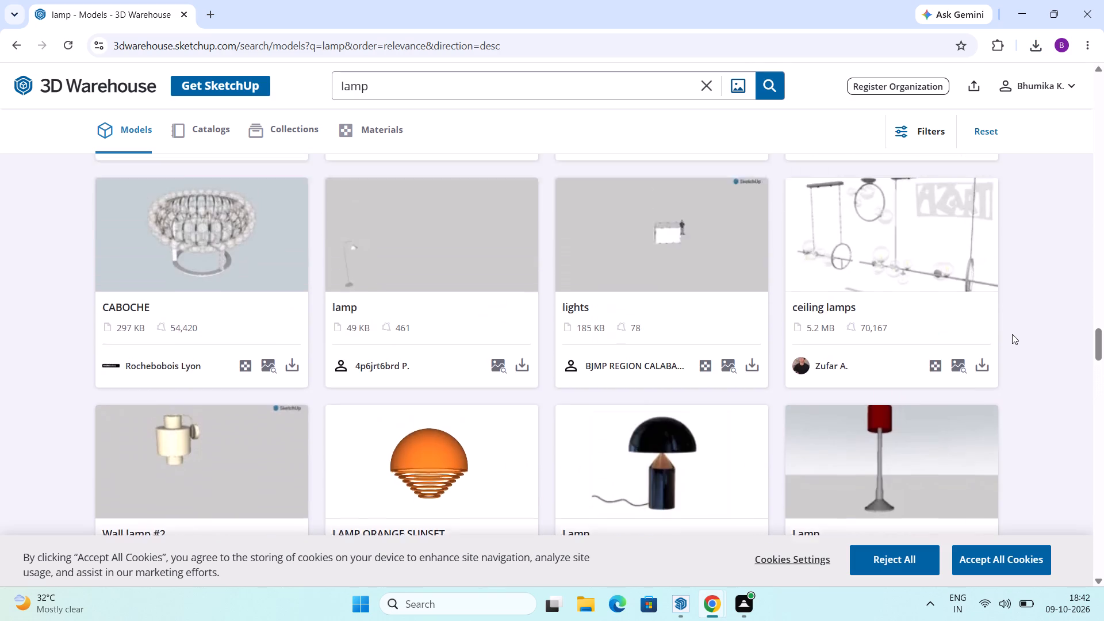
{"action": "scroll", "coordinate": [1012, 334], "scroll_direction": "up", "scroll_amount": 2}
{"action": "scroll", "coordinate": [1012, 334], "scroll_direction": "down", "scroll_amount": 4}
{"action": "scroll", "coordinate": [1012, 334], "scroll_direction": "up", "scroll_amount": 2}
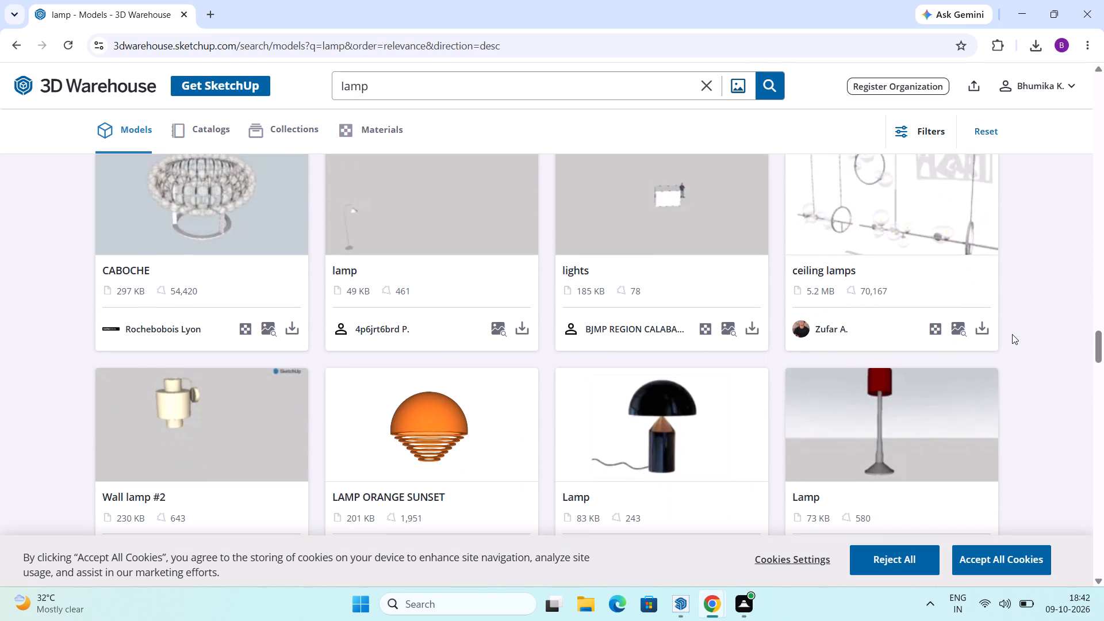
{"action": "scroll", "coordinate": [1012, 334], "scroll_direction": "up", "scroll_amount": 12}
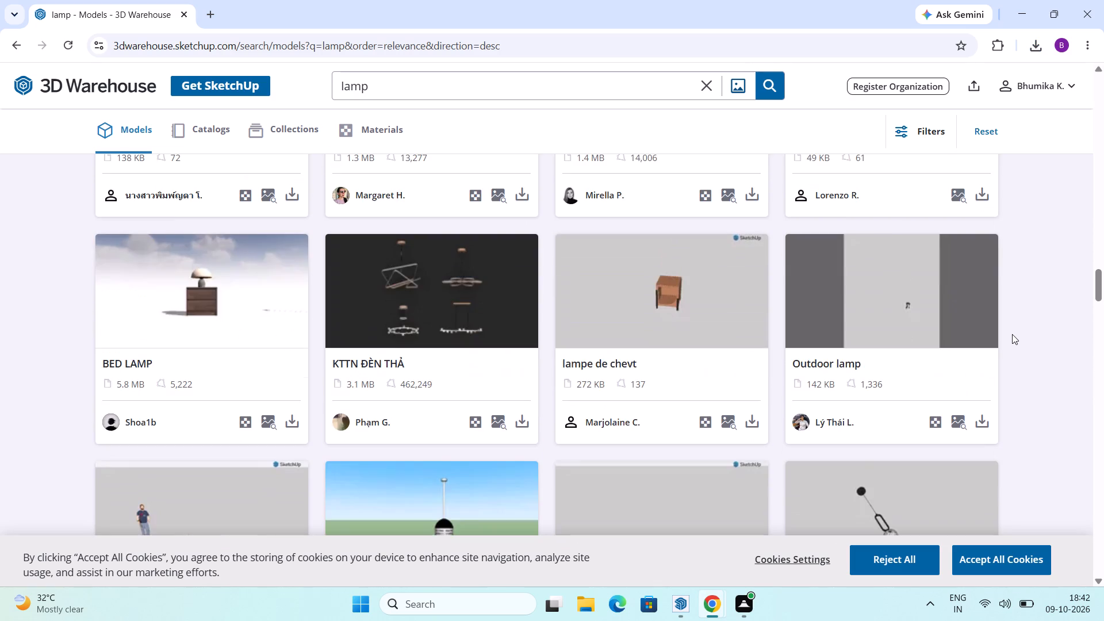
{"action": "scroll", "coordinate": [1012, 334], "scroll_direction": "up", "scroll_amount": 10}
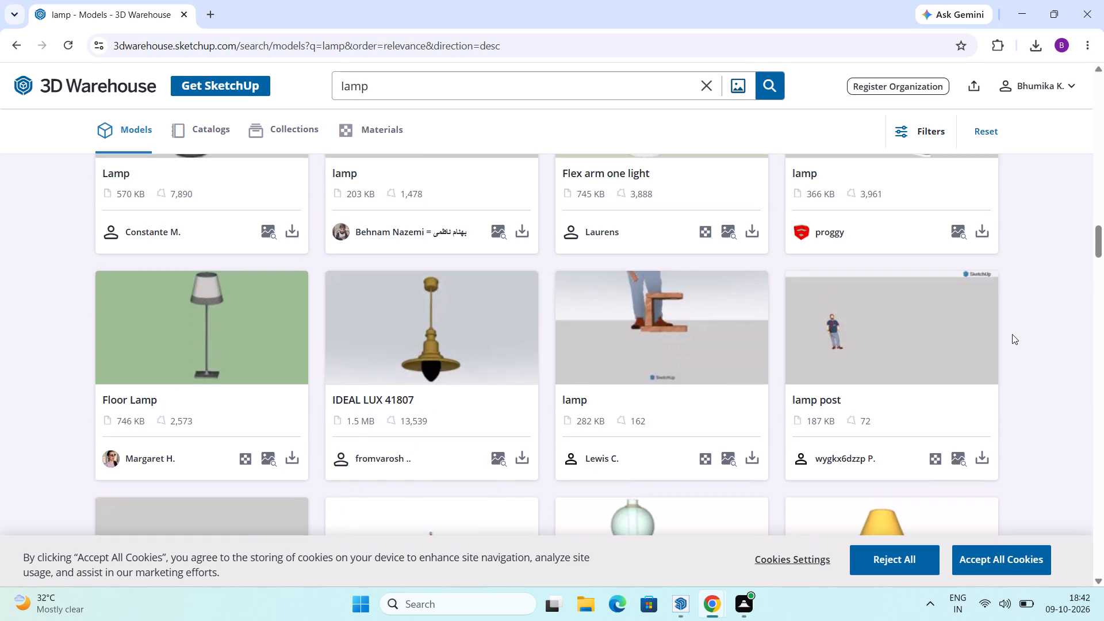
{"action": "scroll", "coordinate": [1012, 334], "scroll_direction": "up", "scroll_amount": 9}
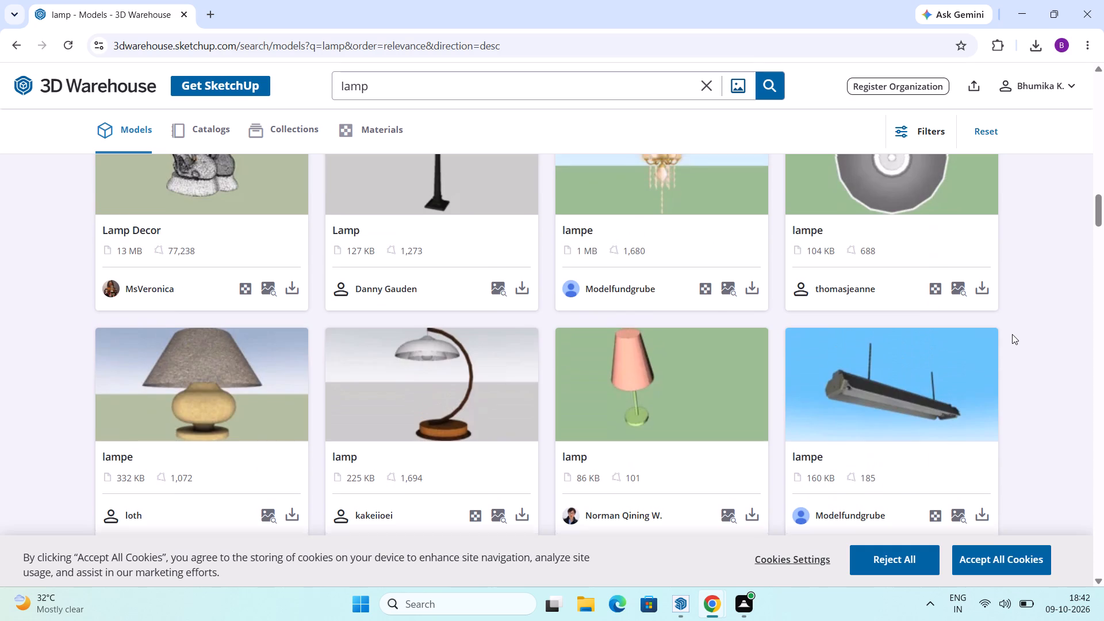
{"action": "scroll", "coordinate": [1012, 334], "scroll_direction": "up", "scroll_amount": 9}
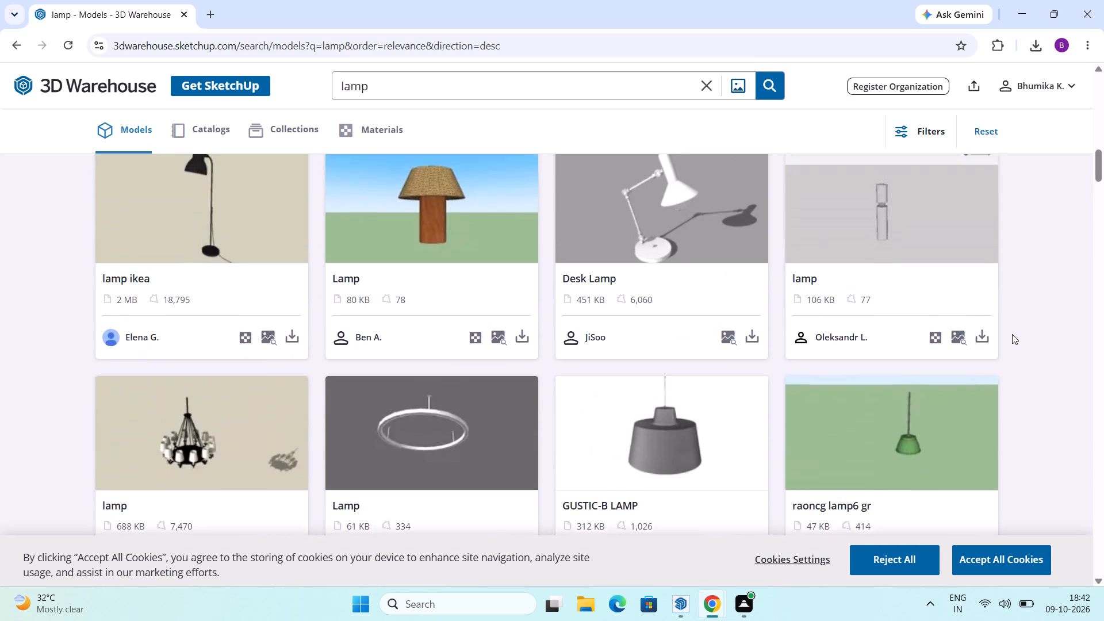
{"action": "scroll", "coordinate": [1012, 334], "scroll_direction": "up", "scroll_amount": 7}
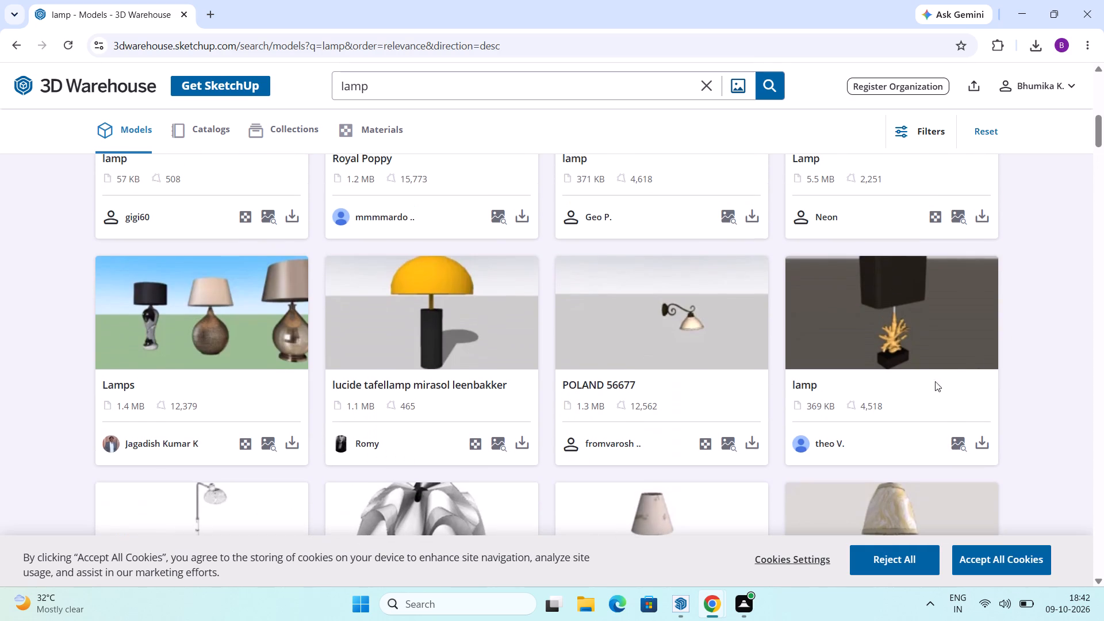
Download the table lamp model with the golden coral base and black shade as a SketchUp file.
{"action": "left_click", "coordinate": [981, 438]}
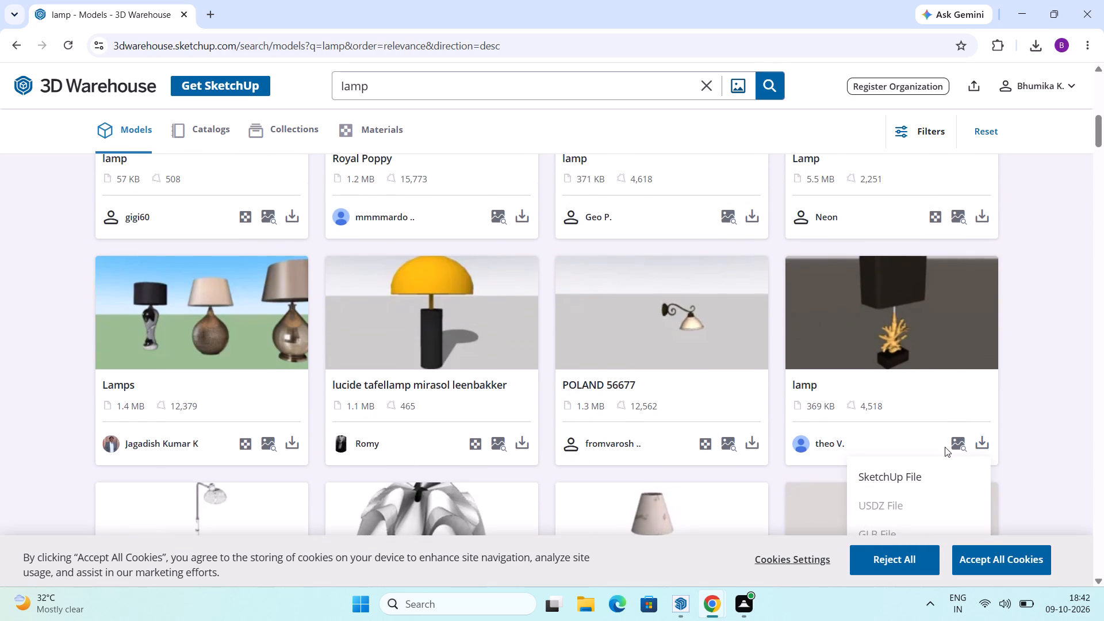
{"action": "left_click", "coordinate": [943, 480]}
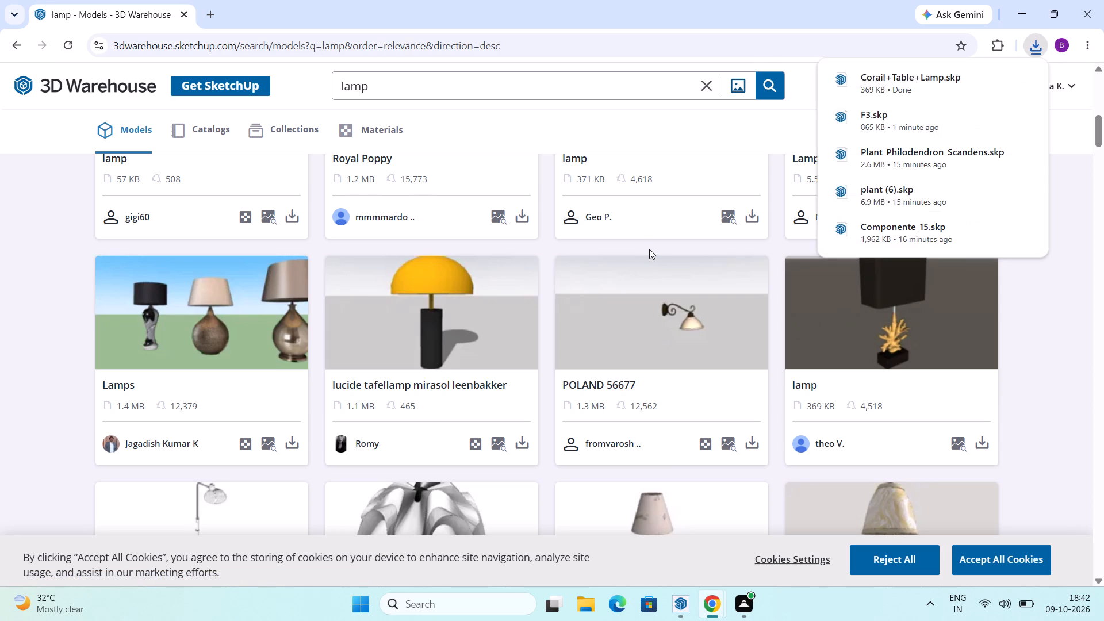
Switch to SketchUp, import the downloaded F3 wall art model, and place it on the floor between the TV unit and rug.
{"action": "key", "text": "alt+Tab"}
{"action": "key", "text": "alt+Tab"}
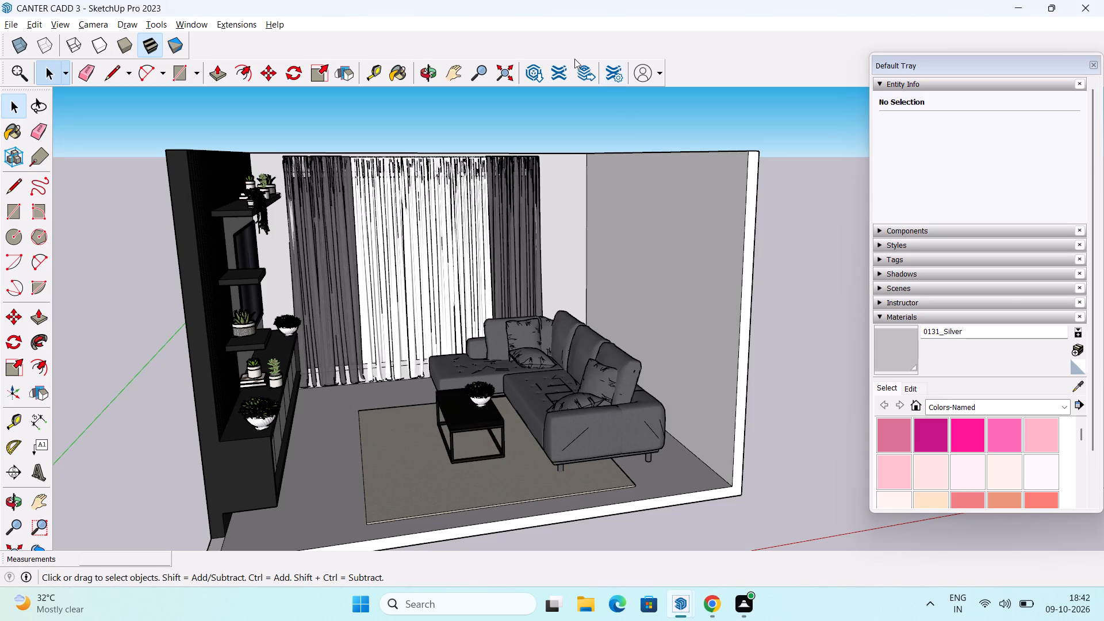
{"action": "key", "text": "alt+Tab"}
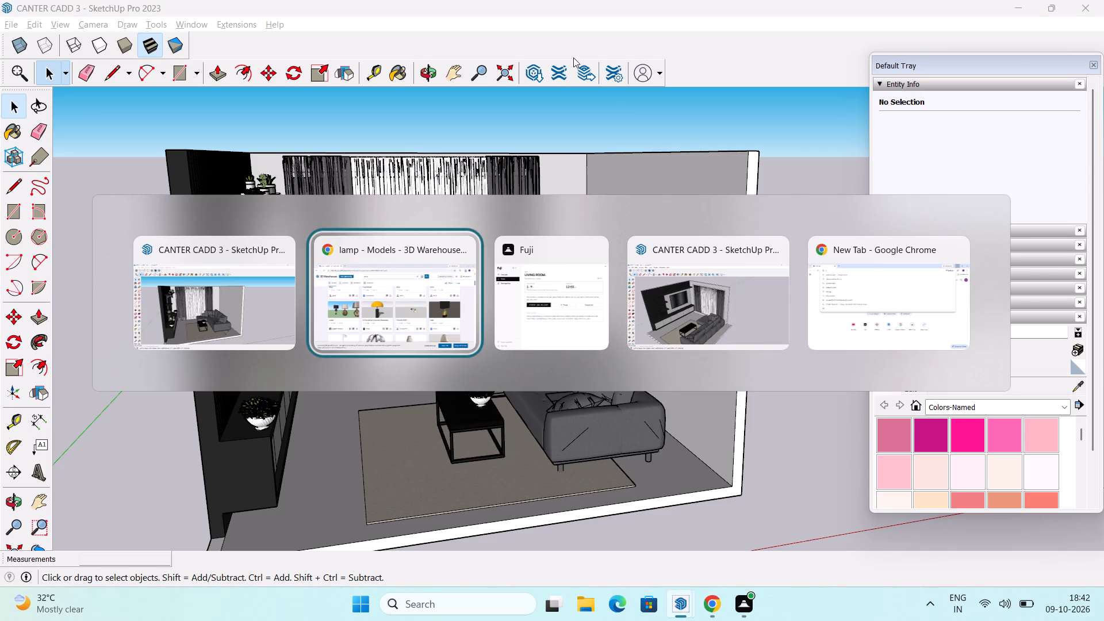
{"action": "key", "text": "alt+Tab"}
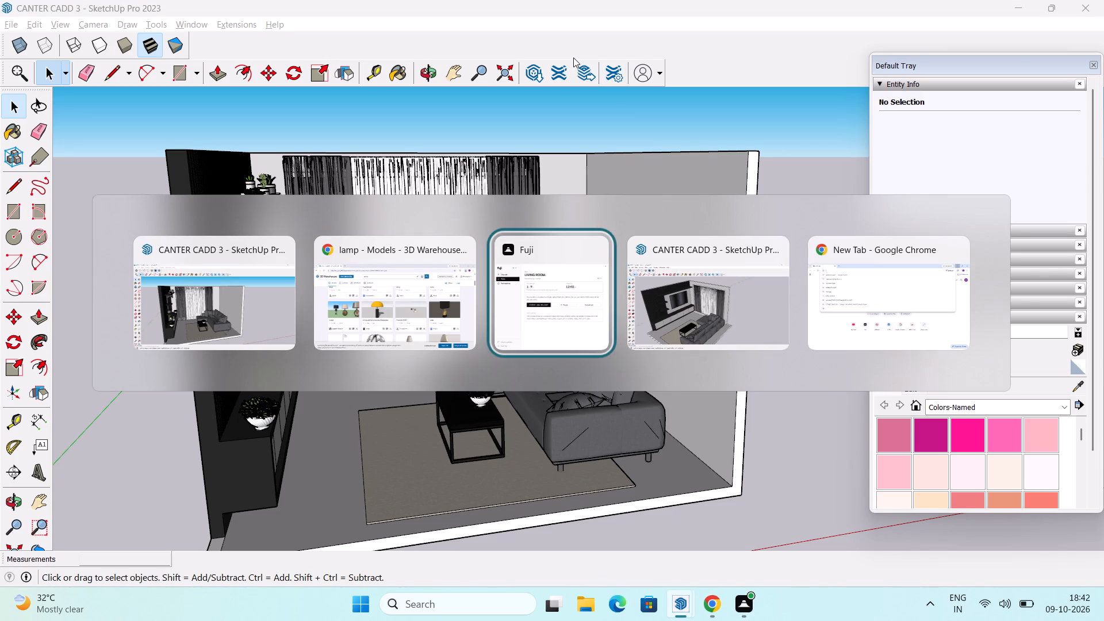
{"action": "key", "text": "alt+Tab"}
{"action": "key", "text": "alt+Tab"}
{"action": "key", "text": "alt+Tab"}
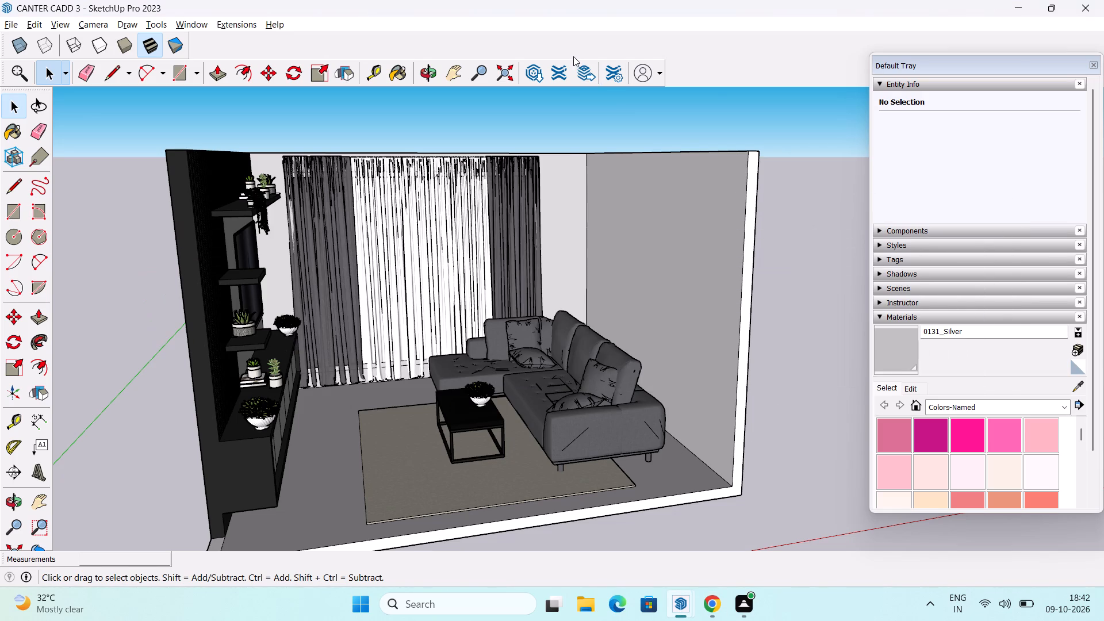
{"action": "middle_click_drag", "start_coordinate": [581, 297], "coordinate": [524, 278]}
{"action": "left_click", "coordinate": [13, 26]}
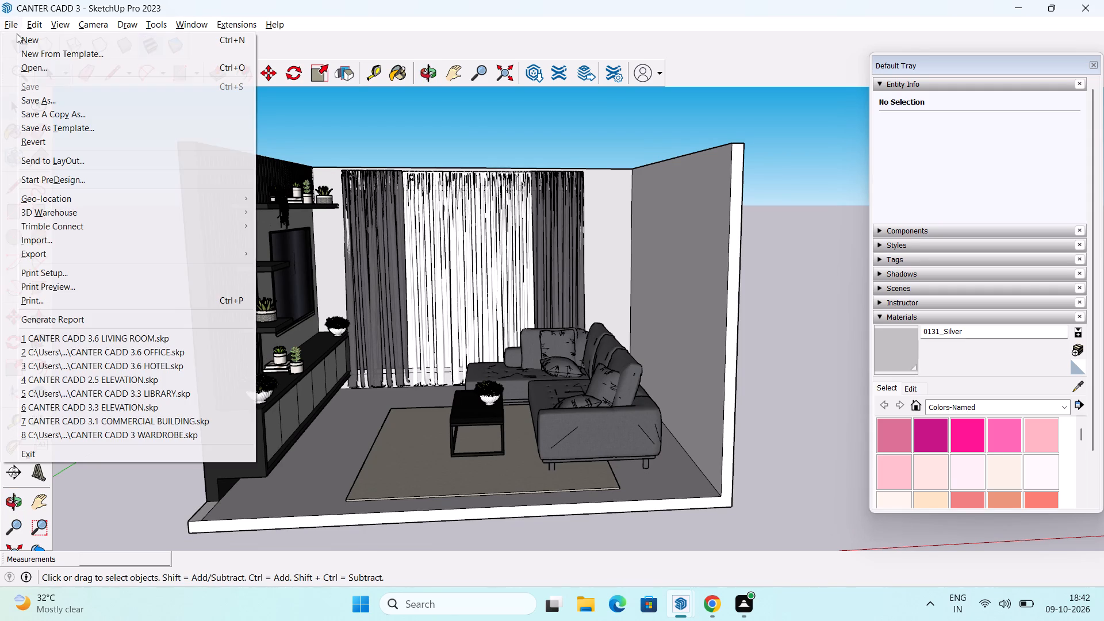
{"action": "left_click", "coordinate": [104, 242]}
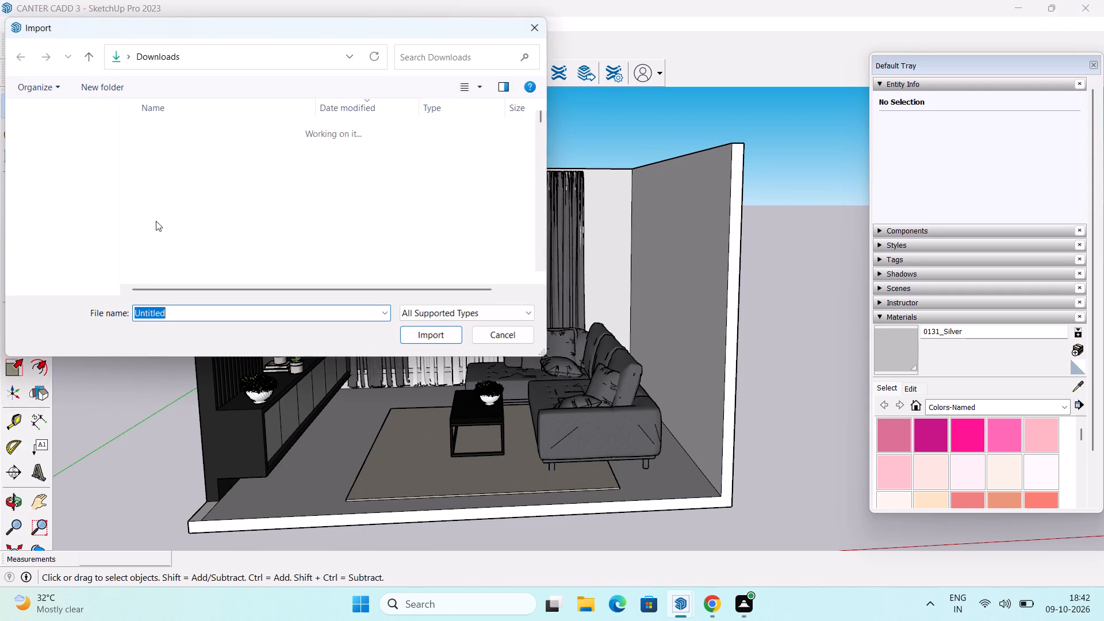
{"action": "left_click", "coordinate": [67, 224]}
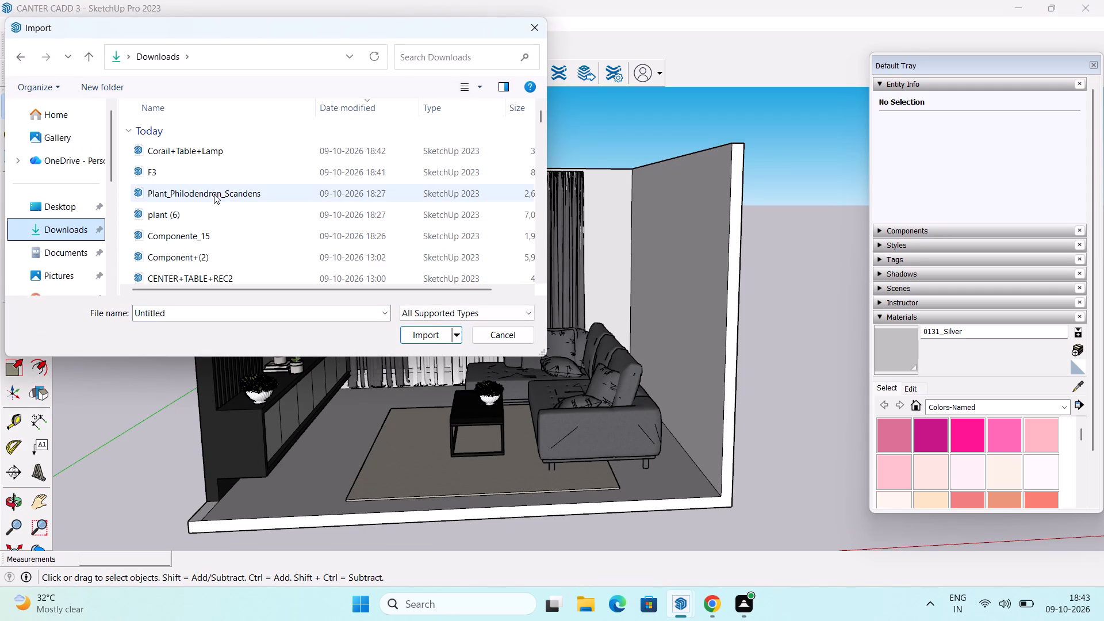
{"action": "left_click", "coordinate": [193, 175]}
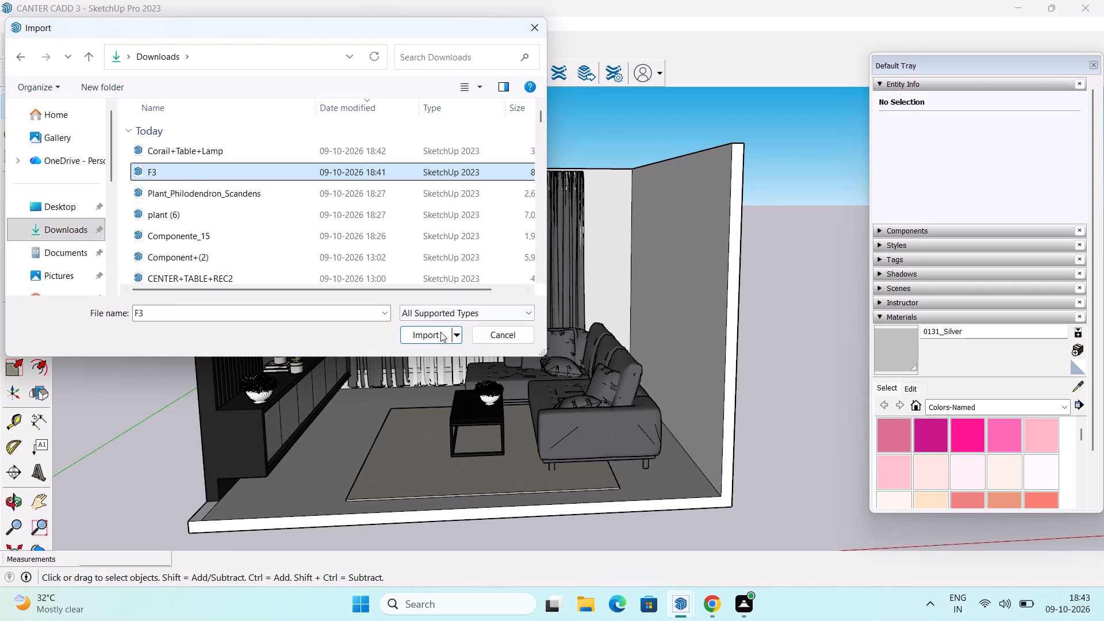
{"action": "left_click", "coordinate": [434, 338]}
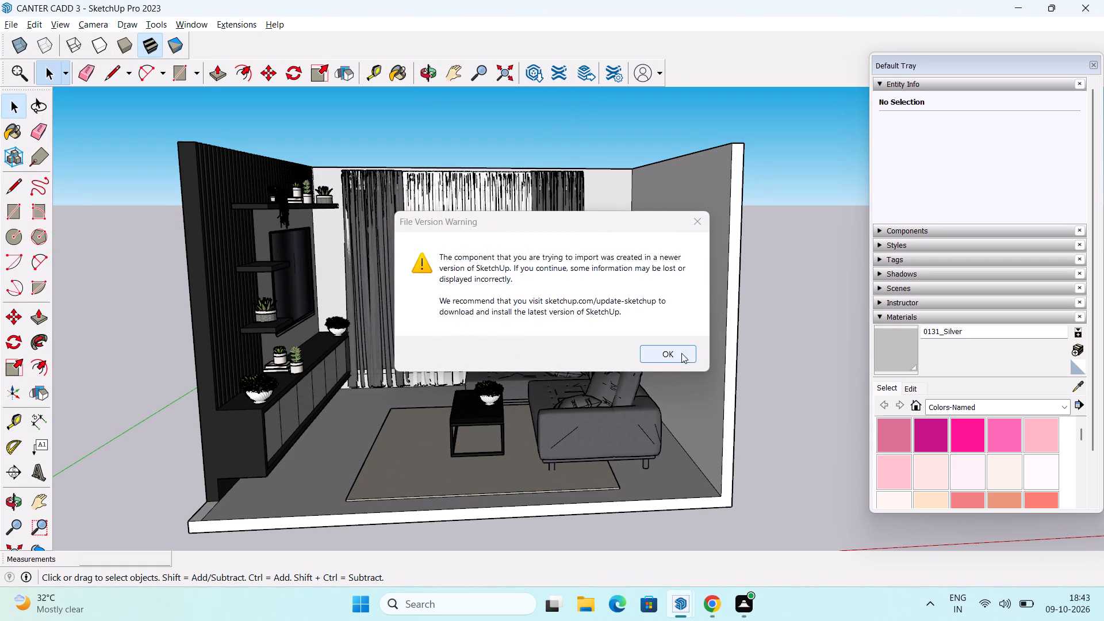
{"action": "left_click", "coordinate": [681, 353]}
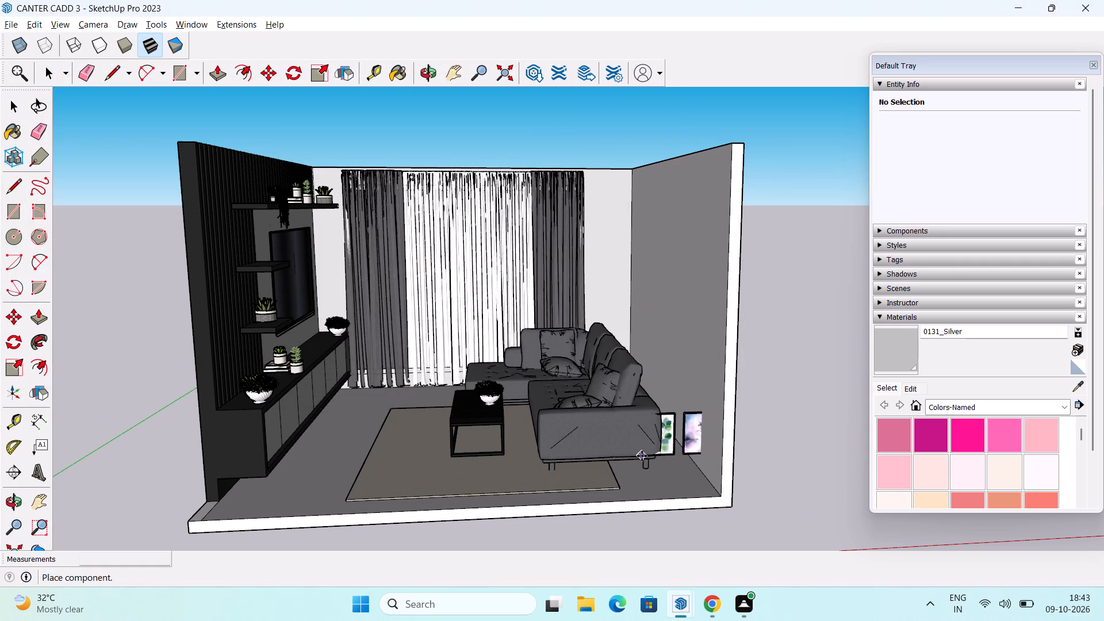
{"action": "middle_click_drag", "start_coordinate": [642, 454], "coordinate": [633, 365]}
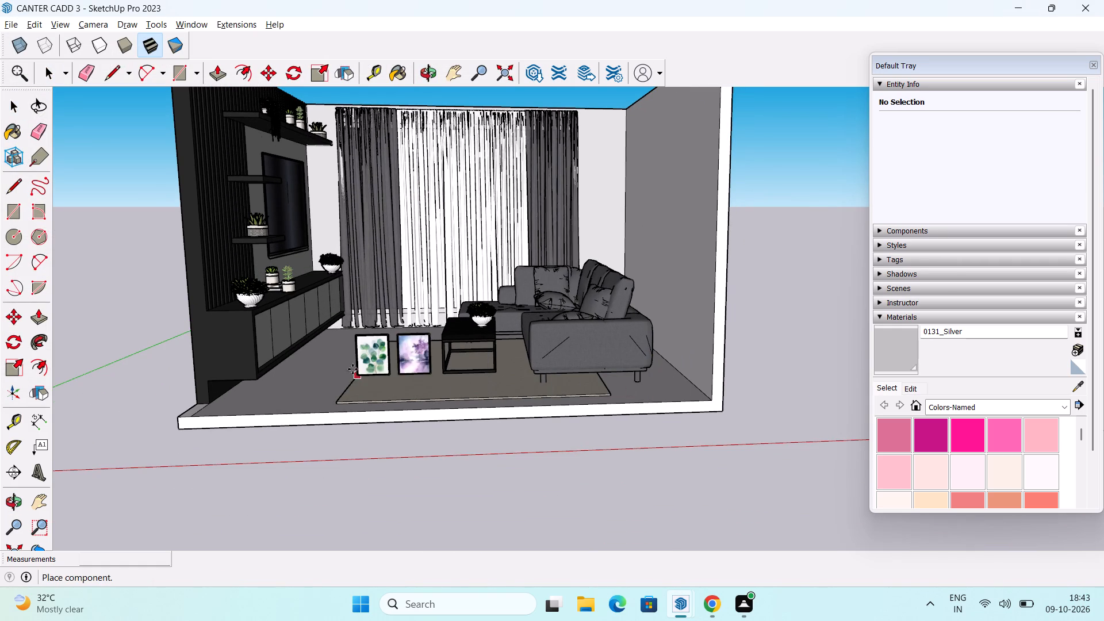
{"action": "left_click", "coordinate": [344, 374]}
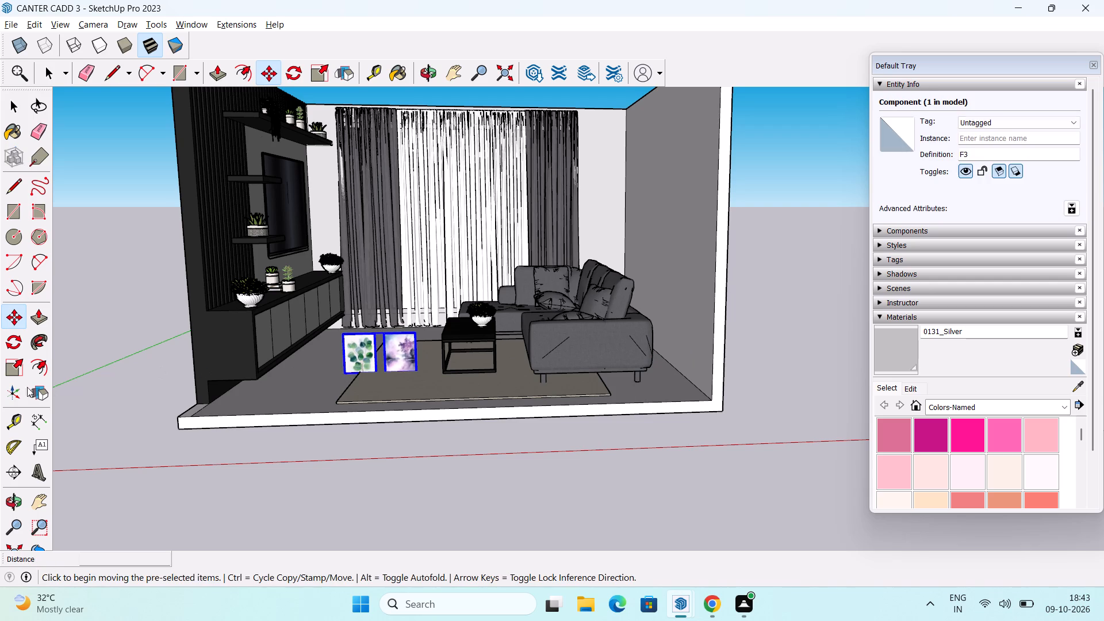
Rotate the framed wall art pair 90 degrees on the floor plane so it stands parallel to the sofa wall.
{"action": "left_click", "coordinate": [18, 346]}
{"action": "middle_click_drag", "start_coordinate": [312, 361], "coordinate": [305, 478]}
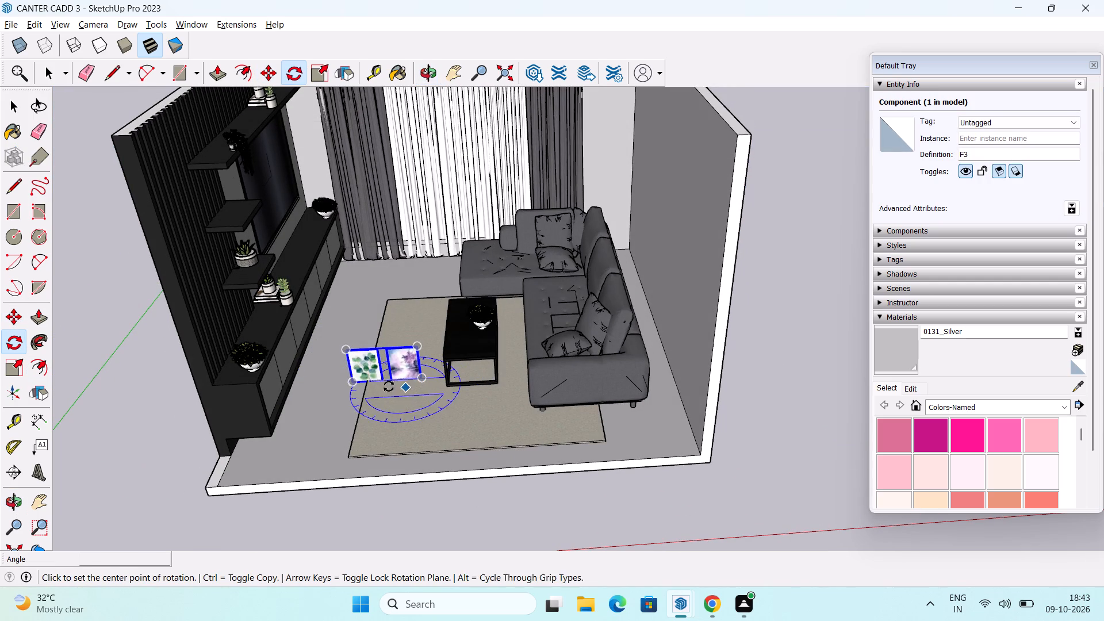
{"action": "left_click", "coordinate": [360, 386]}
{"action": "left_click", "coordinate": [365, 313]}
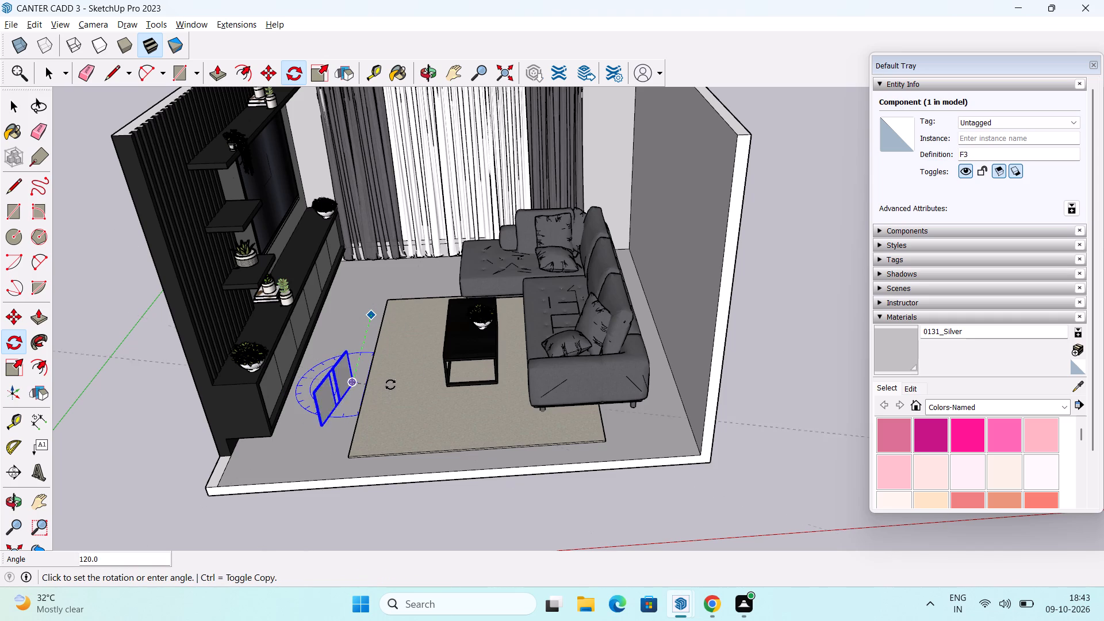
{"action": "type", "text": "90"}
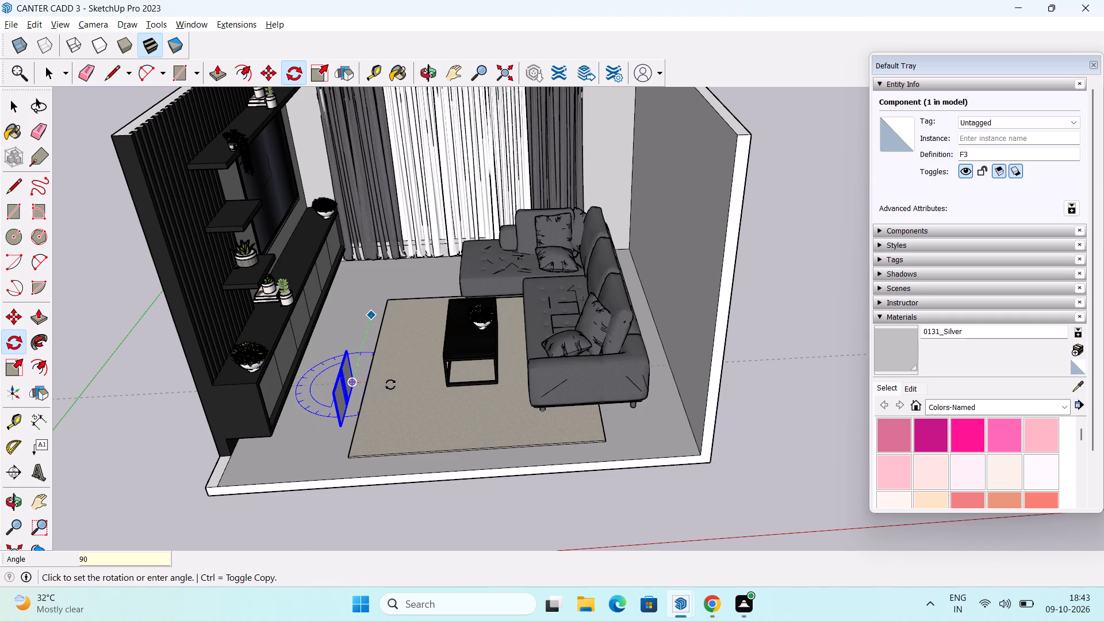
{"action": "key", "text": "Return"}
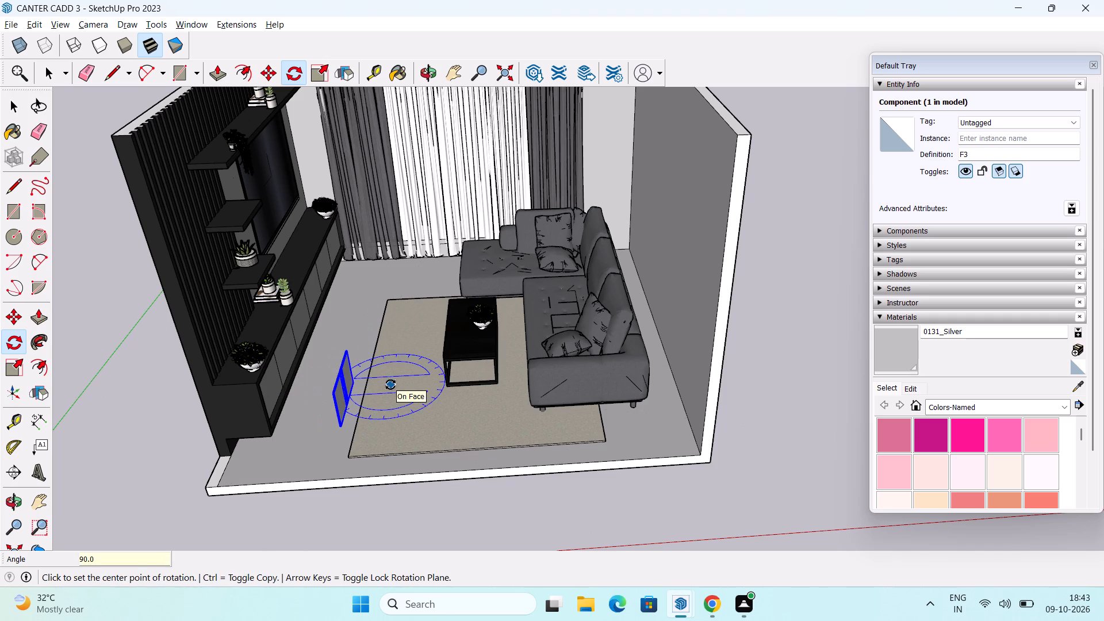
{"action": "key", "text": "space"}
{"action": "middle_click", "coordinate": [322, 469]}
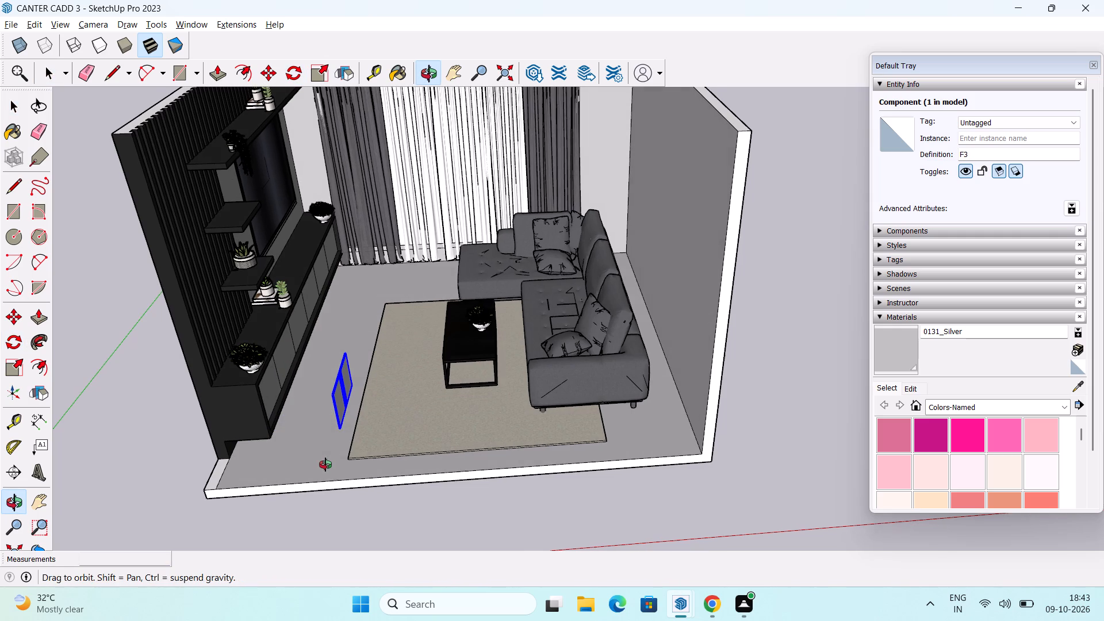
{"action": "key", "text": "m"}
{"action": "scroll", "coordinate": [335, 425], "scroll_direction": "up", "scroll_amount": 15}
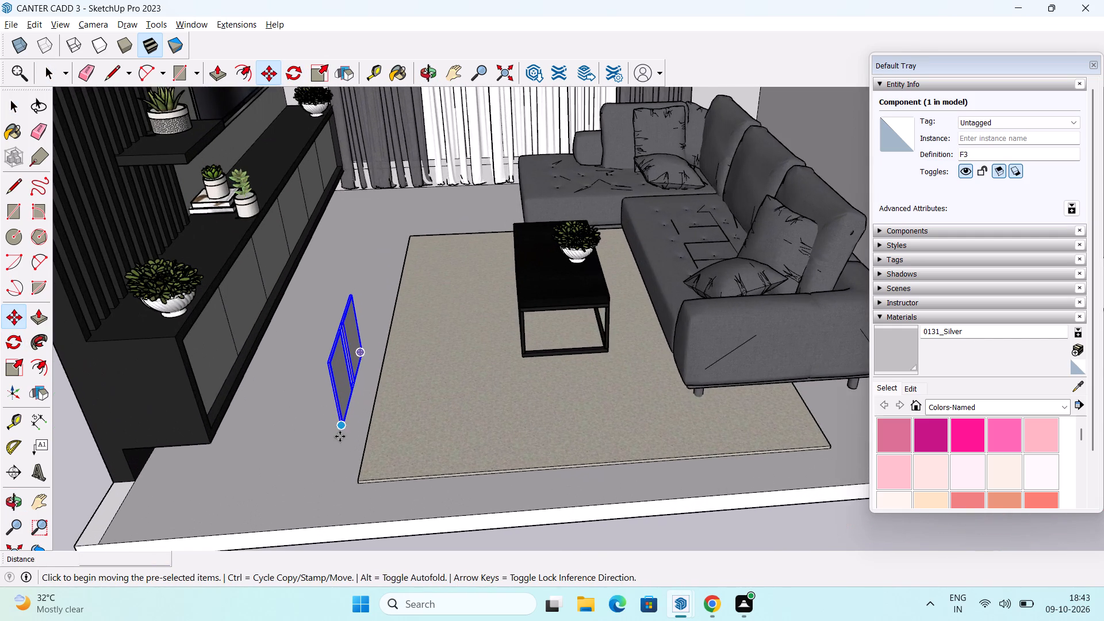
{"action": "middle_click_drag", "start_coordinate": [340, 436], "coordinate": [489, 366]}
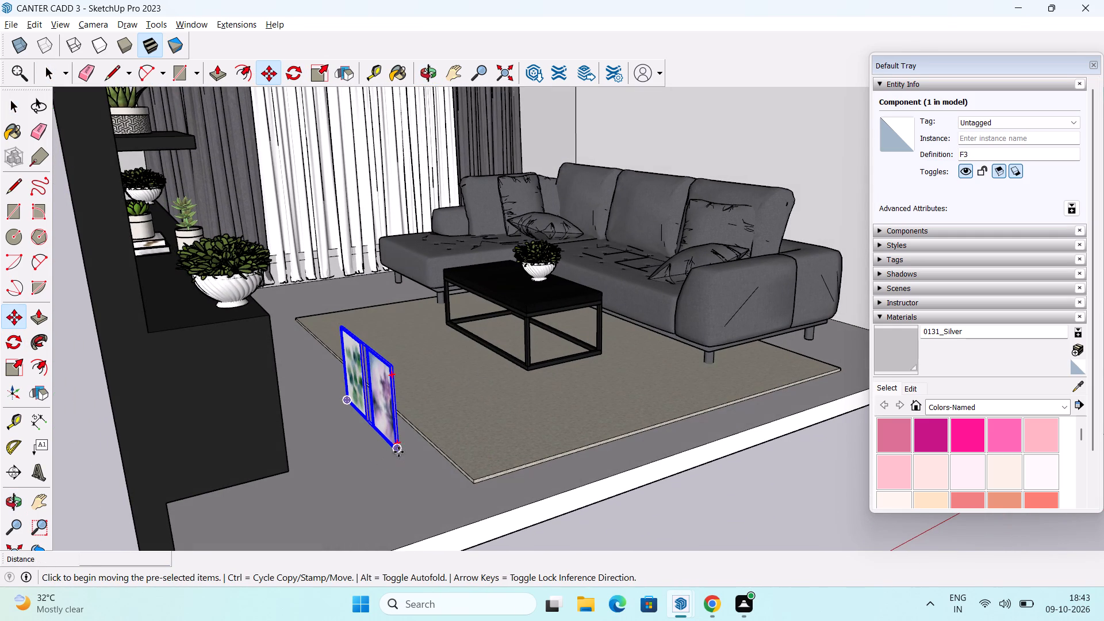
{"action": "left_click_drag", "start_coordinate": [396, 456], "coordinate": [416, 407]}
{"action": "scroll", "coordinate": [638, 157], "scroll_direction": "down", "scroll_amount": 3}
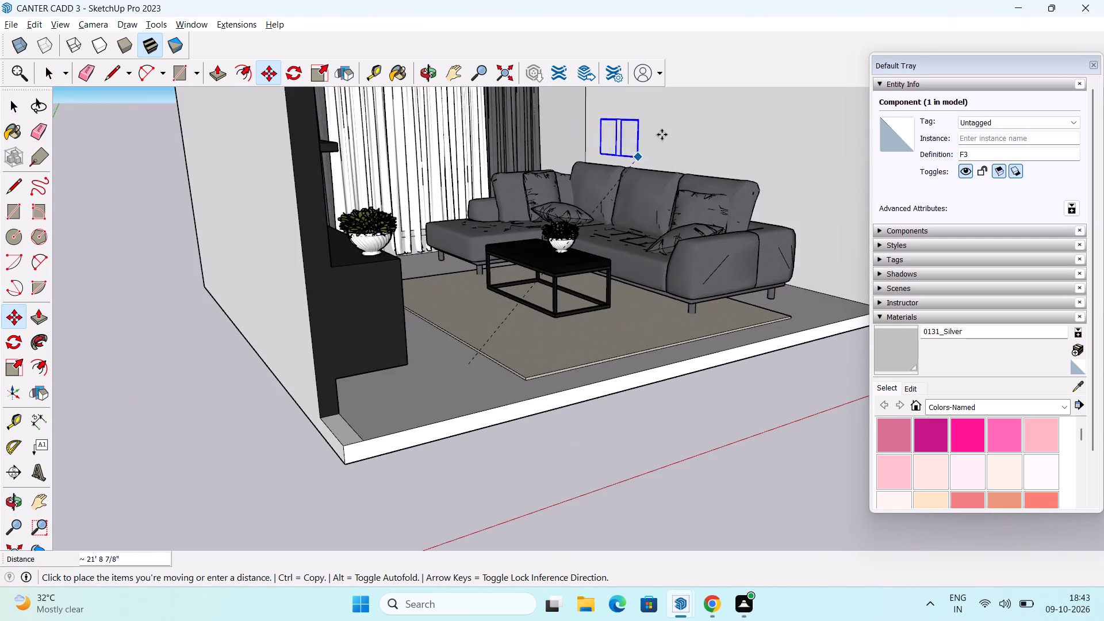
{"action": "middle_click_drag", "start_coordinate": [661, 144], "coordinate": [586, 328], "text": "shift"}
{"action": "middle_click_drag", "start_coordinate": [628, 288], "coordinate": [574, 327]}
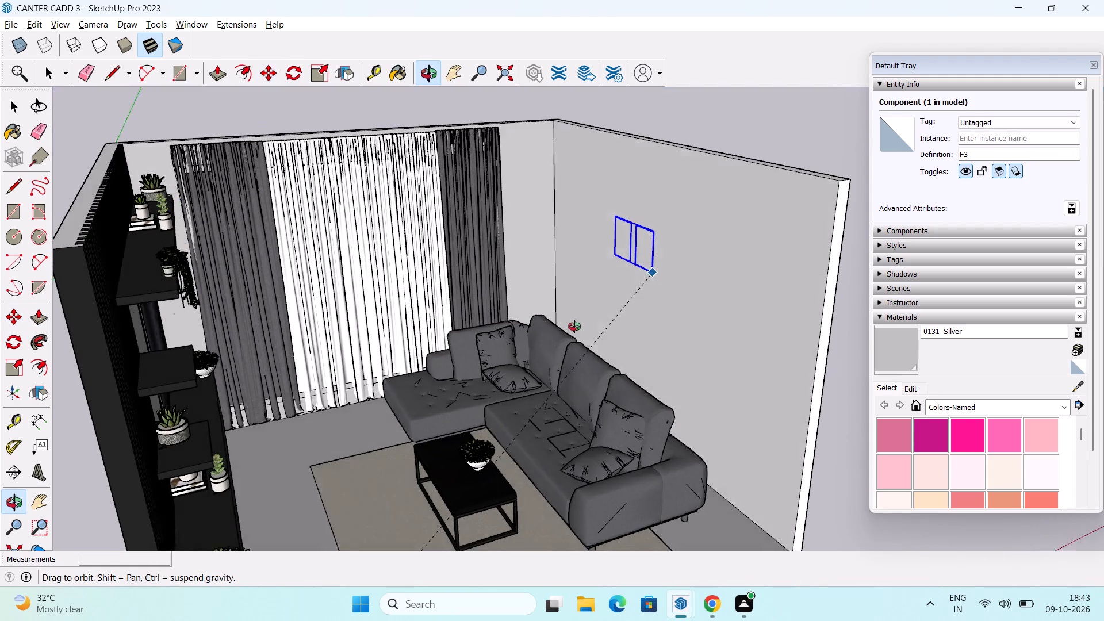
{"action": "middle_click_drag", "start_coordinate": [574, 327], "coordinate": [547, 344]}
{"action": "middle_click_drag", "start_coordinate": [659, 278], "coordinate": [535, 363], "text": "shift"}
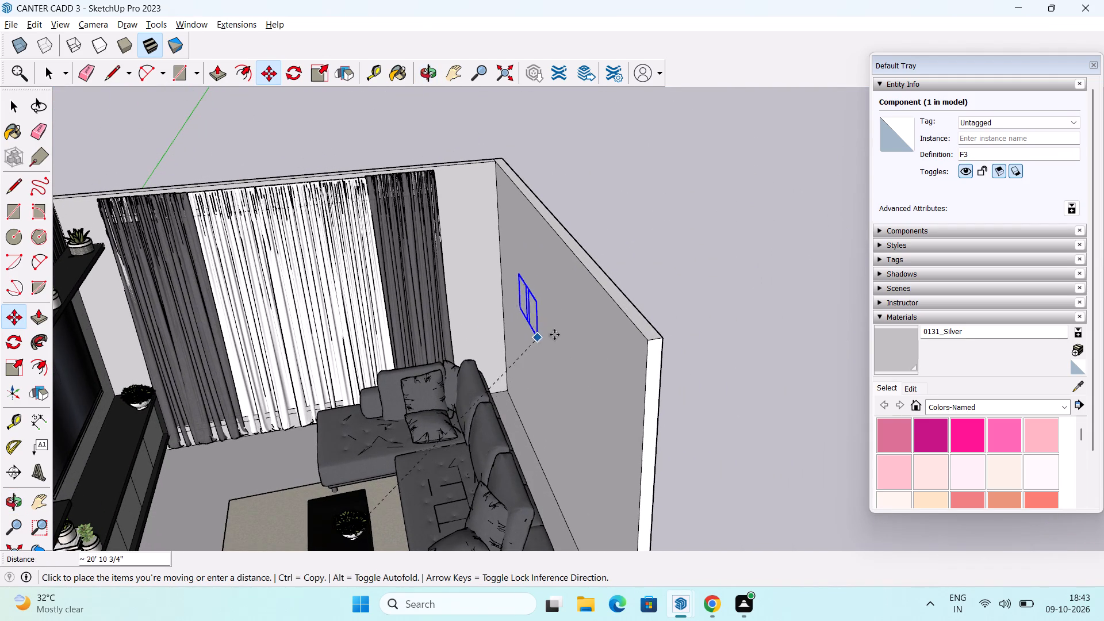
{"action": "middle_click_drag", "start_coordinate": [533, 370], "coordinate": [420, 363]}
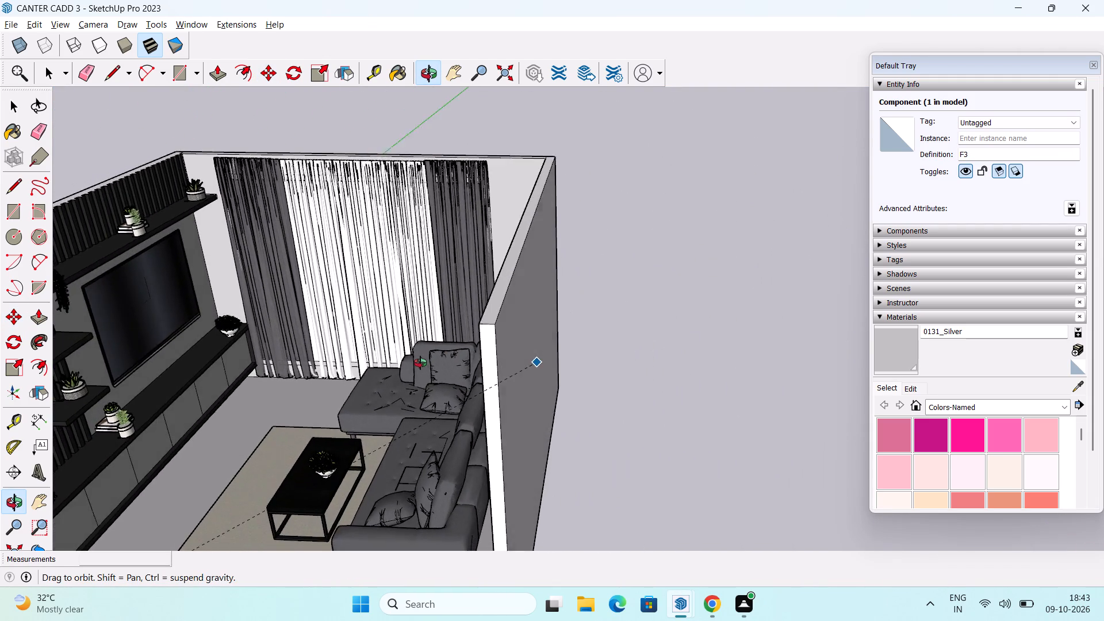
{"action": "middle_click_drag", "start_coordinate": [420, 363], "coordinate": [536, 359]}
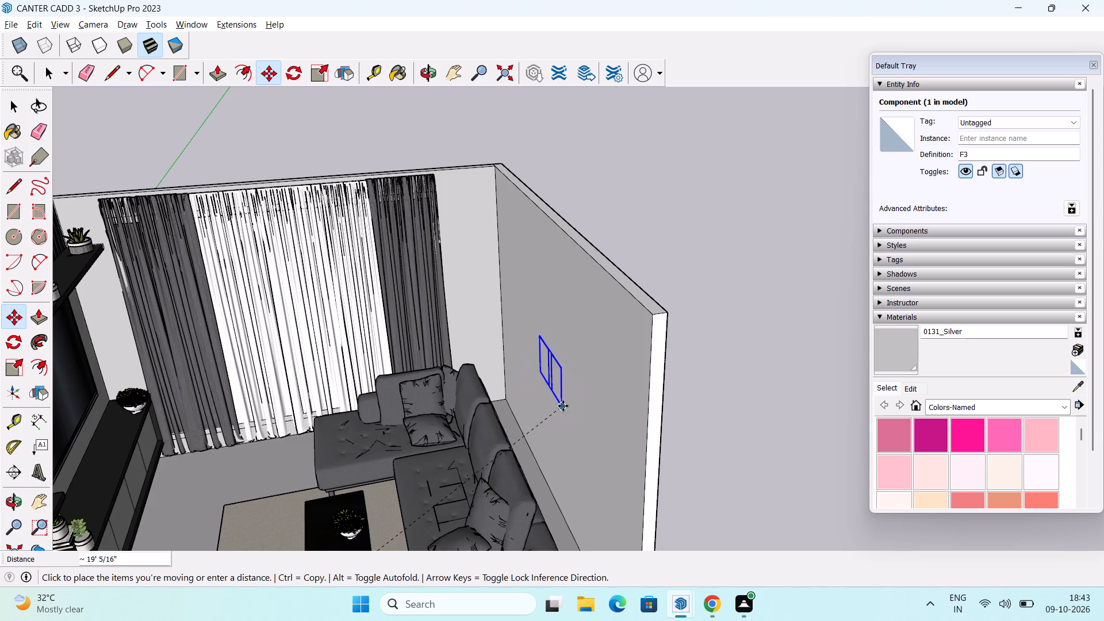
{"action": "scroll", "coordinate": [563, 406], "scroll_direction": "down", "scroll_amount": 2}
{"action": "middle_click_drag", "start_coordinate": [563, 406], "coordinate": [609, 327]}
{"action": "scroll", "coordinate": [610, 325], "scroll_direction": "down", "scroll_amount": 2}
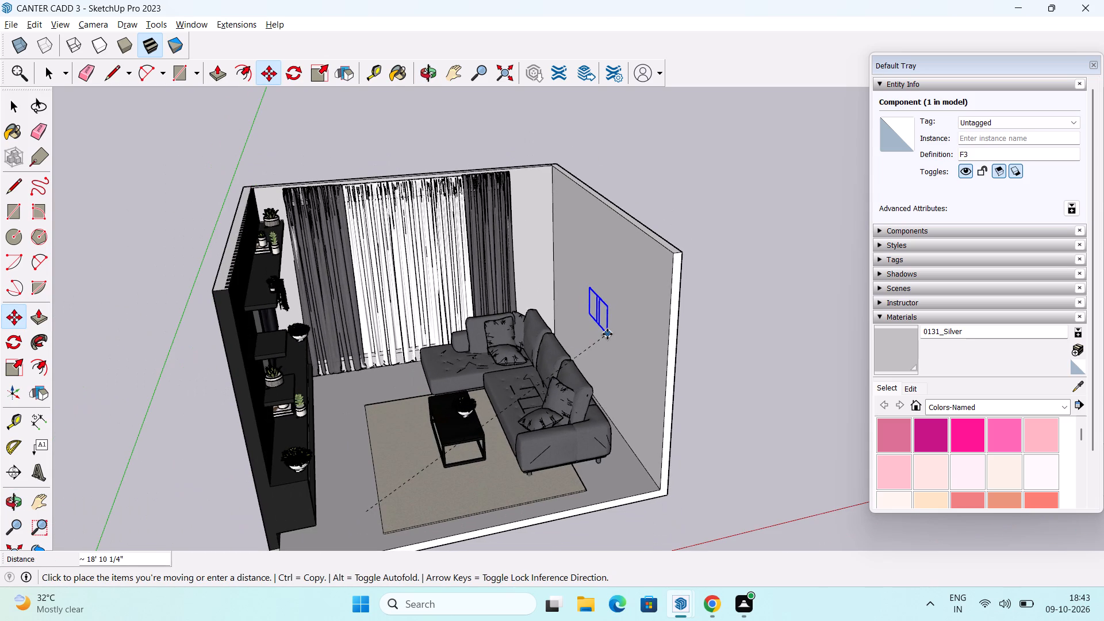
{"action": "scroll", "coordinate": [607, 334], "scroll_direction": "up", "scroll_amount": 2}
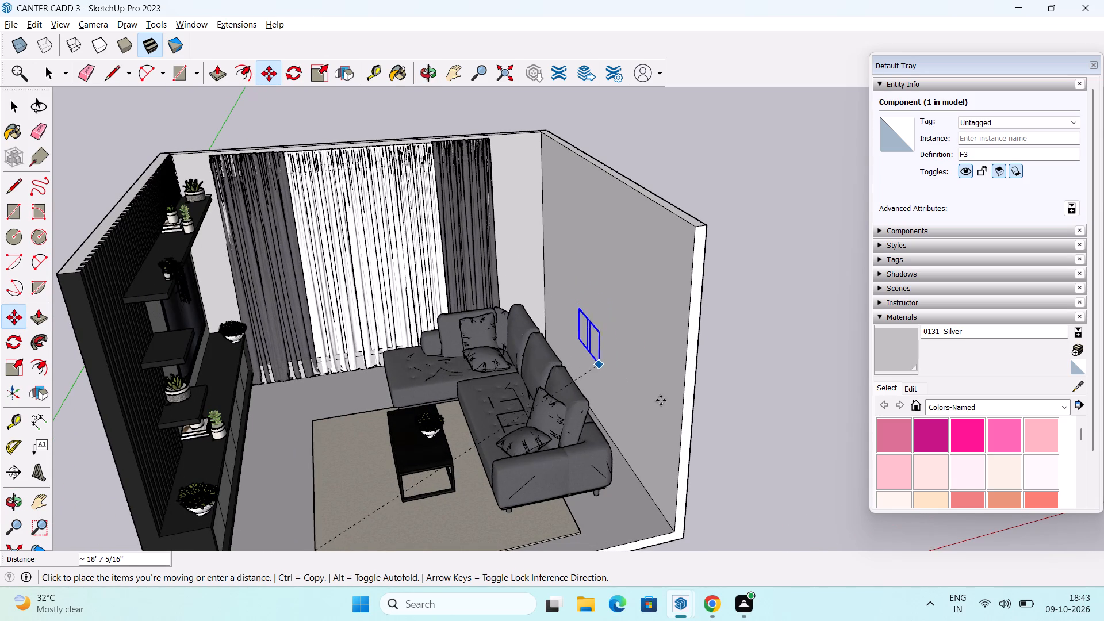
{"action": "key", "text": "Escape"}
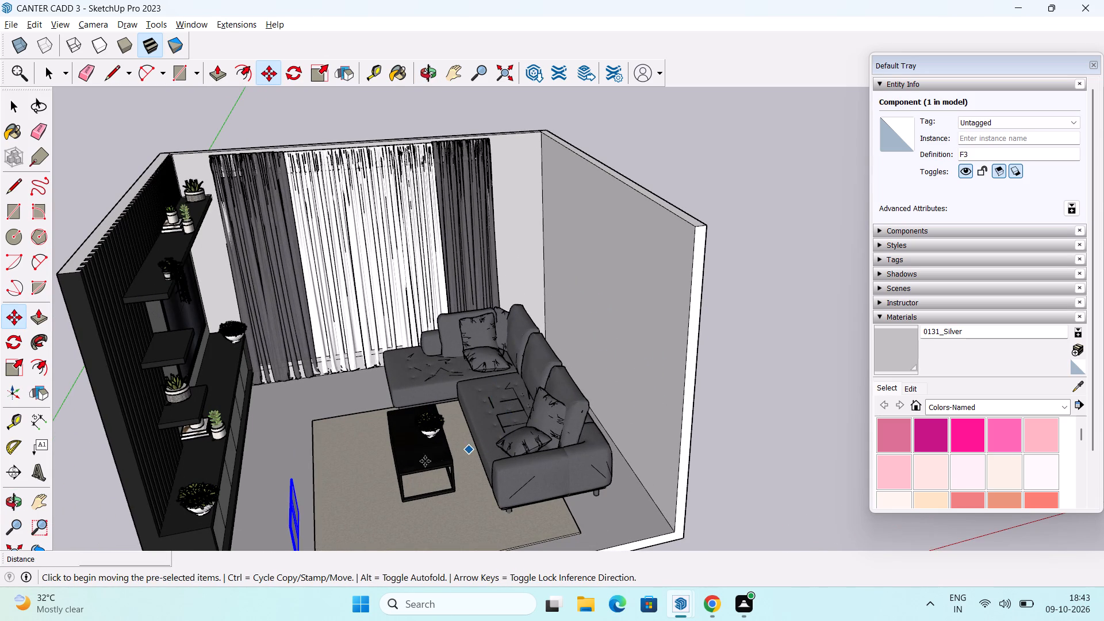
Scale the framed wall art pair along the green axis.
{"action": "middle_click_drag", "start_coordinate": [337, 489], "coordinate": [366, 375]}
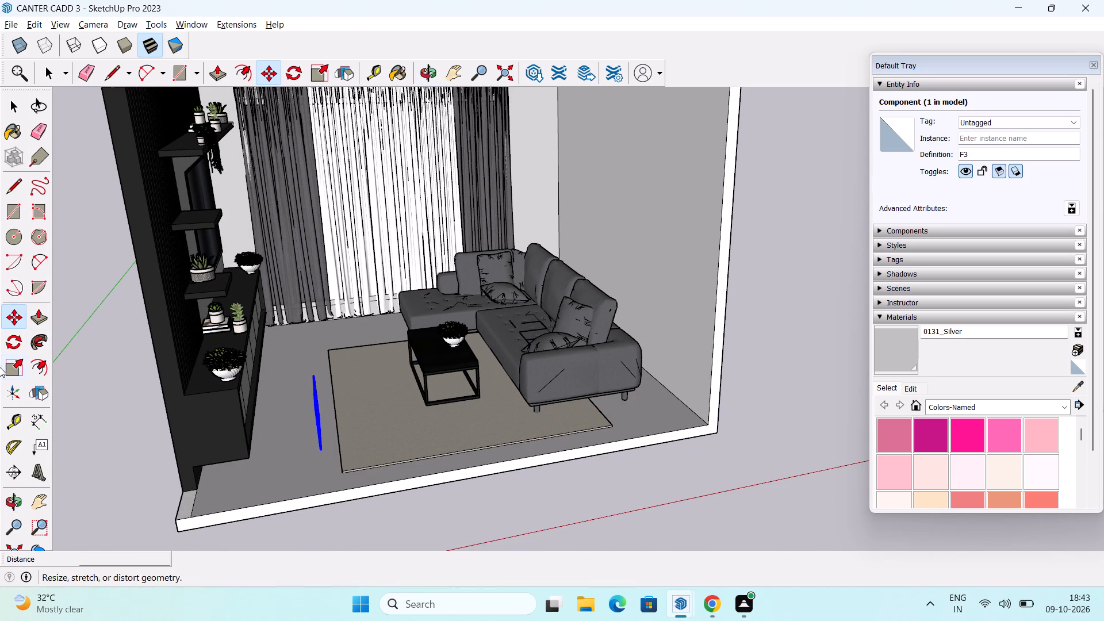
{"action": "left_click", "coordinate": [11, 367]}
{"action": "middle_click_drag", "start_coordinate": [287, 437], "coordinate": [352, 436]}
{"action": "scroll", "coordinate": [297, 463], "scroll_direction": "up", "scroll_amount": 3}
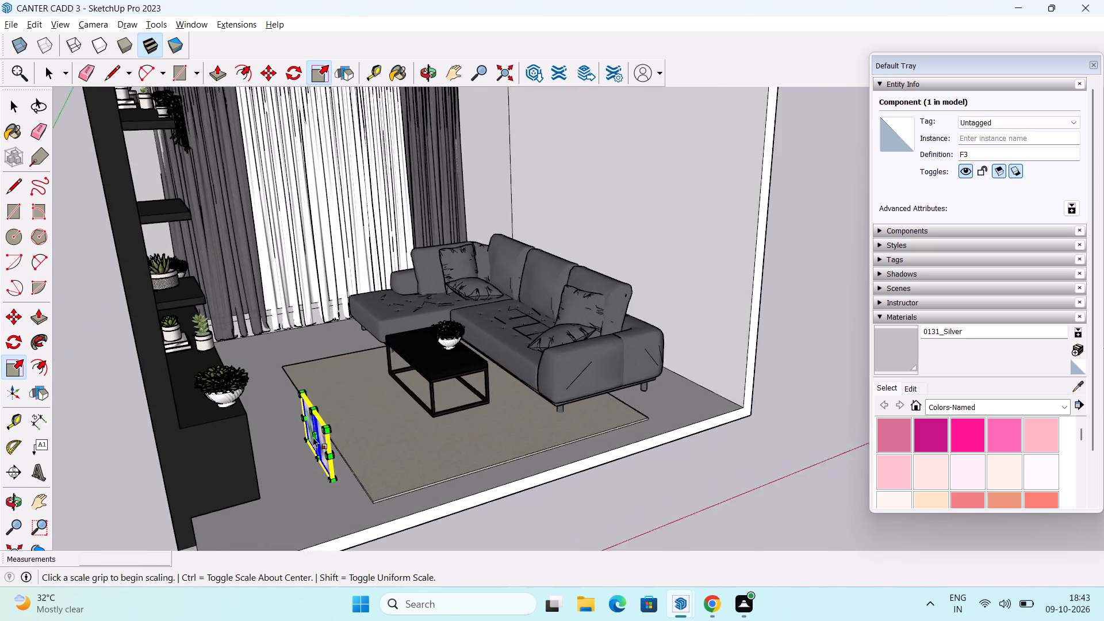
{"action": "scroll", "coordinate": [319, 426], "scroll_direction": "up", "scroll_amount": 6}
{"action": "left_click", "coordinate": [317, 438]}
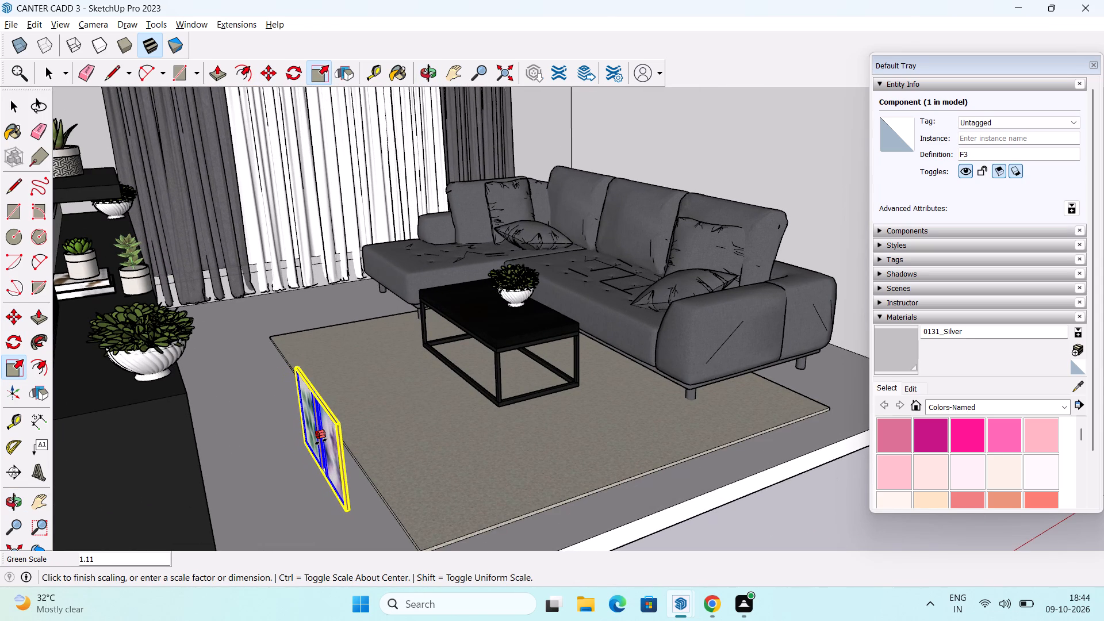
{"action": "scroll", "coordinate": [326, 427], "scroll_direction": "up", "scroll_amount": 2}
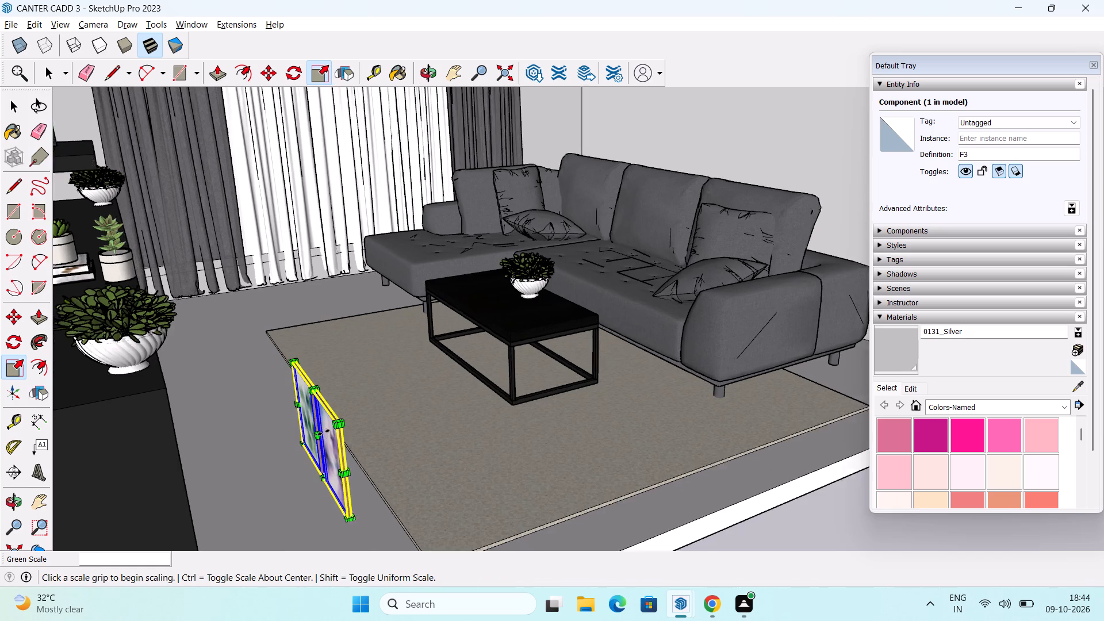
{"action": "scroll", "coordinate": [324, 432], "scroll_direction": "up", "scroll_amount": 5}
Move the framed wall art pair by its lower corner about 20' 1" onto the wall behind the sofa, above the backrest.
{"action": "middle_click_drag", "start_coordinate": [319, 478], "coordinate": [256, 452]}
{"action": "key", "text": "m"}
{"action": "scroll", "coordinate": [273, 497], "scroll_direction": "up", "scroll_amount": 1}
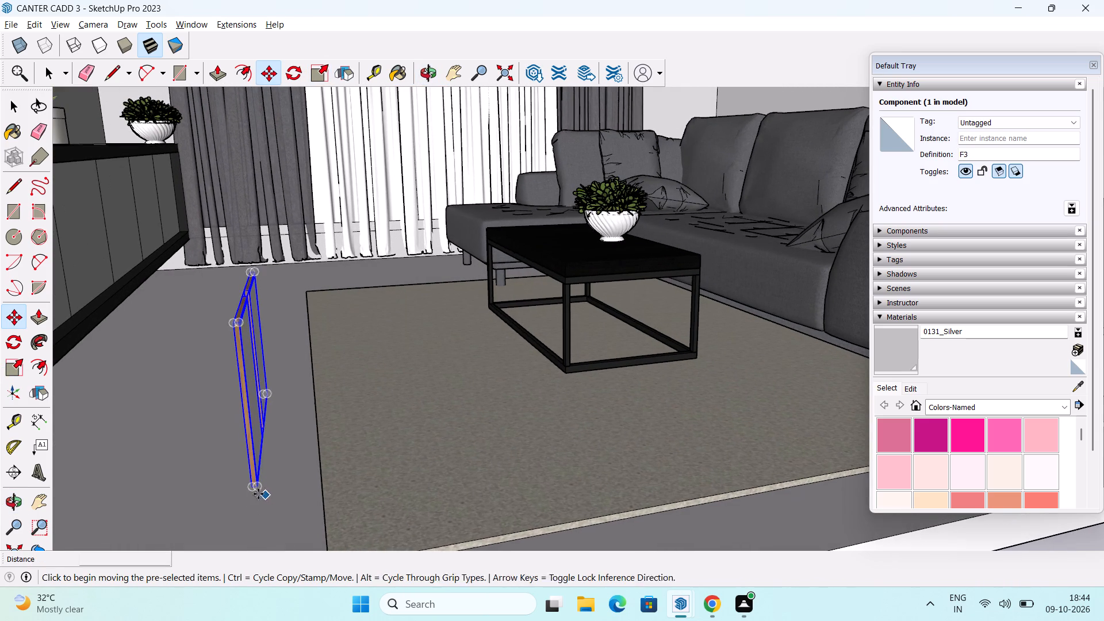
{"action": "left_click", "coordinate": [260, 490]}
{"action": "scroll", "coordinate": [521, 292], "scroll_direction": "down", "scroll_amount": 5}
{"action": "middle_click_drag", "start_coordinate": [563, 266], "coordinate": [454, 437], "text": "shift"}
{"action": "middle_click_drag", "start_coordinate": [747, 149], "coordinate": [641, 327]}
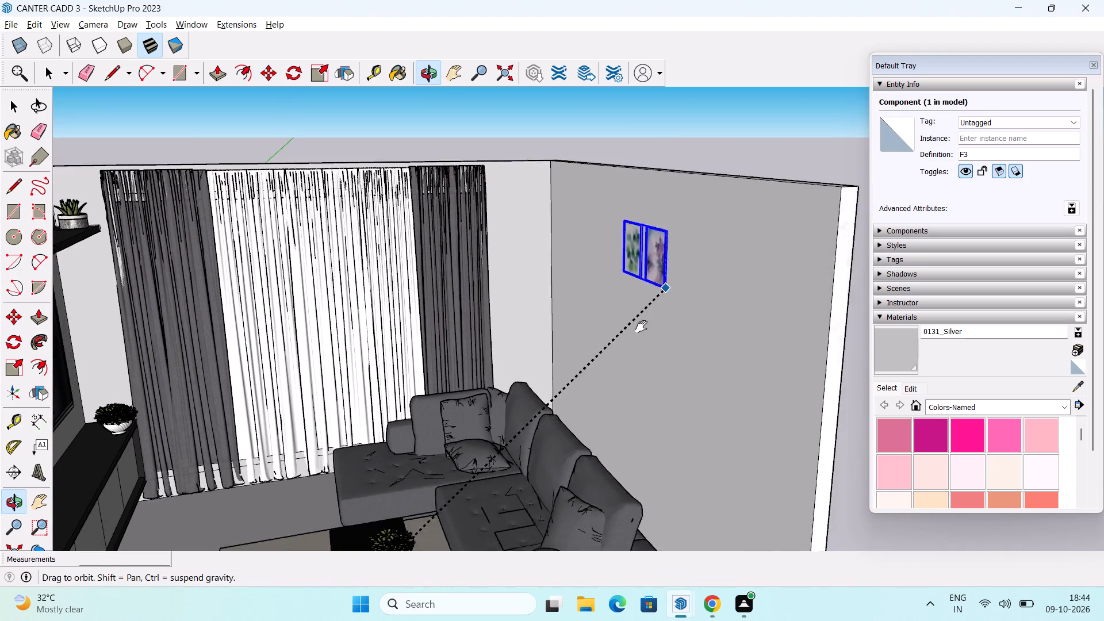
{"action": "middle_click_drag", "start_coordinate": [641, 327], "coordinate": [641, 327]}
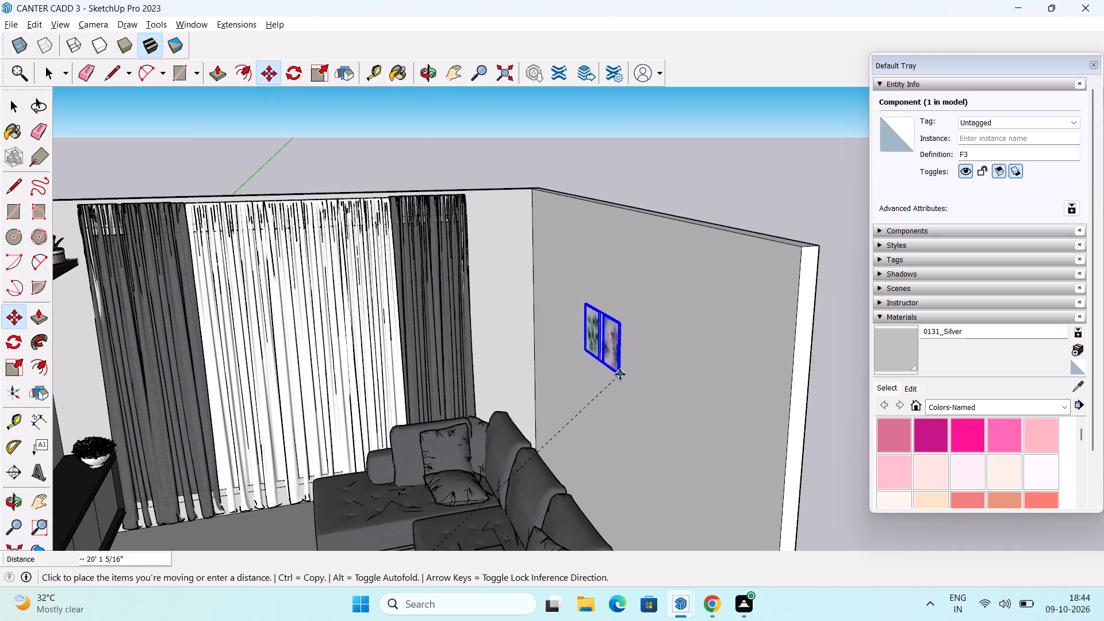
{"action": "left_click", "coordinate": [620, 374]}
{"action": "middle_click_drag", "start_coordinate": [620, 410], "coordinate": [794, 369]}
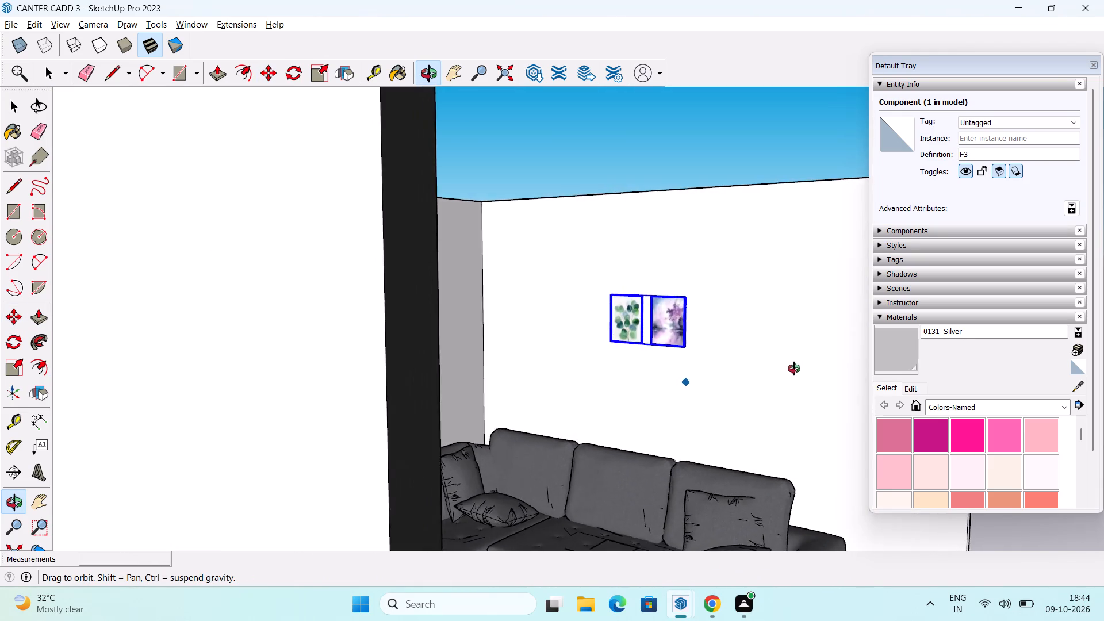
Scale the framed wall art pair upward along the blue axis from its top edge to make it taller.
{"action": "middle_click_drag", "start_coordinate": [794, 369], "coordinate": [799, 421]}
{"action": "middle_click_drag", "start_coordinate": [635, 430], "coordinate": [701, 423]}
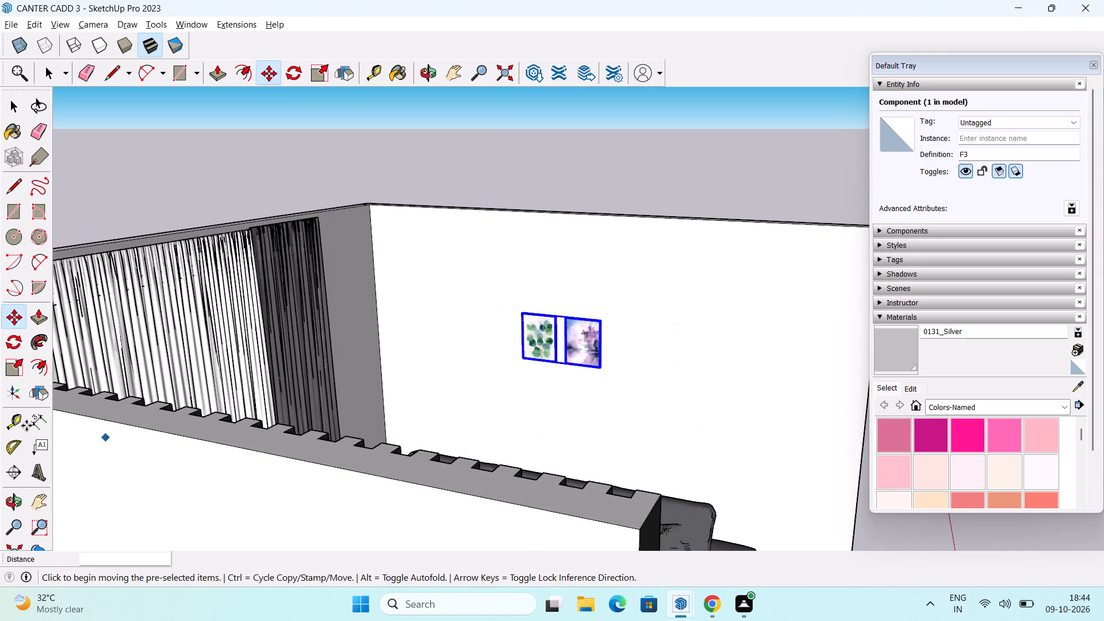
{"action": "left_click", "coordinate": [18, 371]}
{"action": "middle_click_drag", "start_coordinate": [471, 353], "coordinate": [500, 407]}
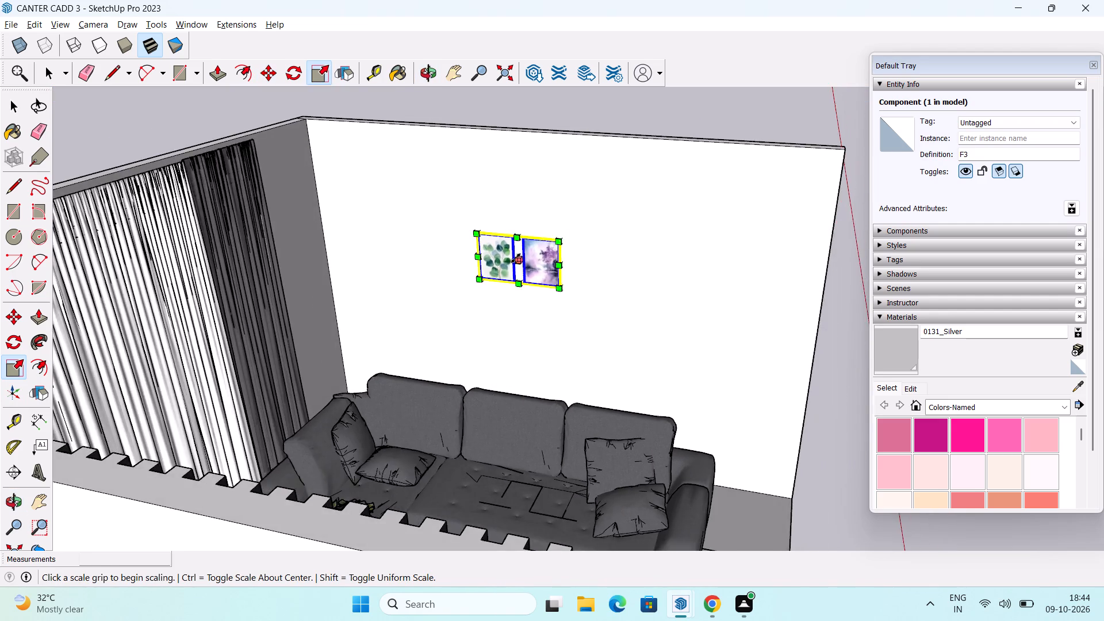
{"action": "scroll", "coordinate": [516, 258], "scroll_direction": "up", "scroll_amount": 10}
{"action": "middle_click_drag", "start_coordinate": [521, 227], "coordinate": [504, 305]}
{"action": "middle_click_drag", "start_coordinate": [503, 303], "coordinate": [501, 346]}
{"action": "scroll", "coordinate": [509, 297], "scroll_direction": "up", "scroll_amount": 12}
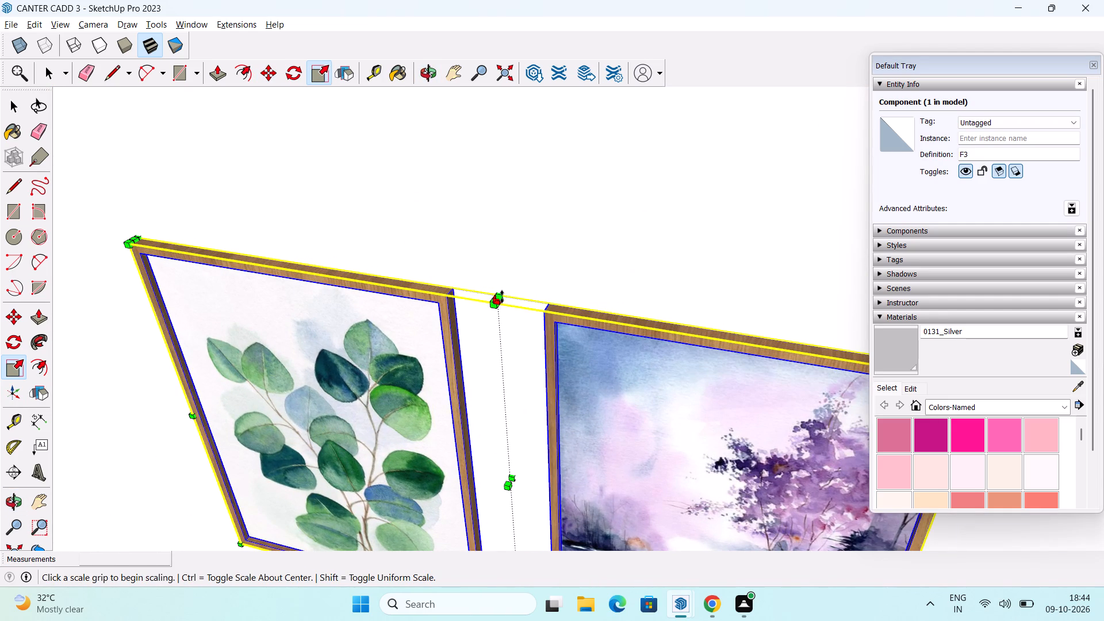
{"action": "left_click_drag", "start_coordinate": [502, 297], "coordinate": [555, 59]}
Scale the framed wall art pair along the red axis by about 2.44, widening it toward the curtain side.
{"action": "scroll", "coordinate": [451, 334], "scroll_direction": "down", "scroll_amount": 11}
{"action": "middle_click_drag", "start_coordinate": [500, 430], "coordinate": [542, 350]}
{"action": "scroll", "coordinate": [530, 385], "scroll_direction": "down", "scroll_amount": 8}
{"action": "middle_click_drag", "start_coordinate": [527, 420], "coordinate": [540, 349]}
{"action": "middle_click_drag", "start_coordinate": [509, 427], "coordinate": [523, 347]}
{"action": "scroll", "coordinate": [523, 391], "scroll_direction": "up", "scroll_amount": 2}
{"action": "middle_click_drag", "start_coordinate": [411, 298], "coordinate": [639, 344]}
{"action": "scroll", "coordinate": [405, 311], "scroll_direction": "up", "scroll_amount": 4}
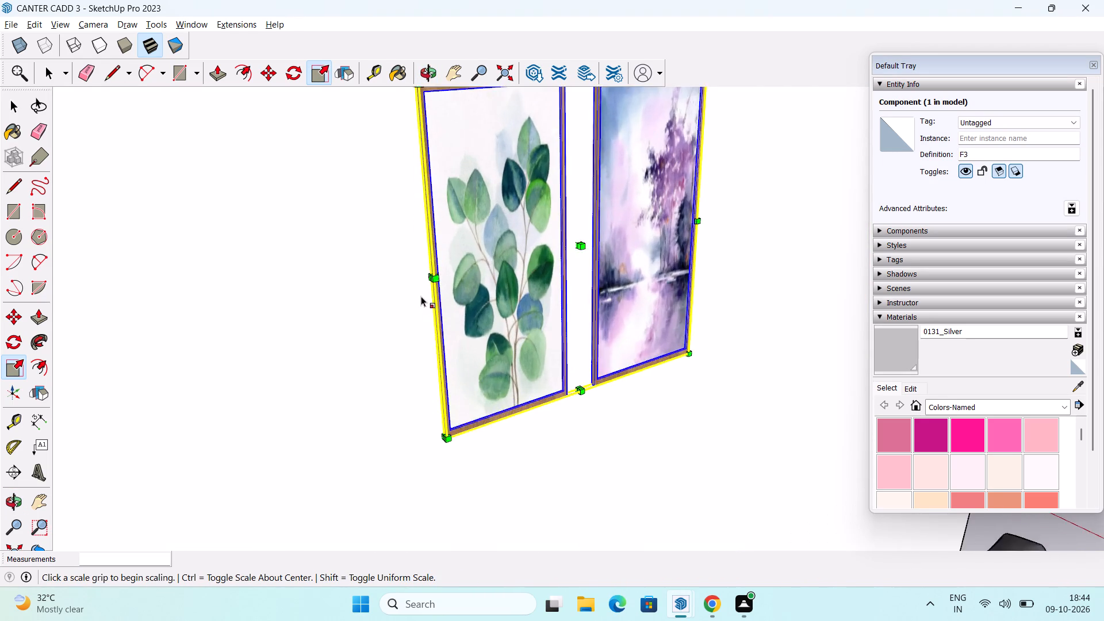
{"action": "scroll", "coordinate": [421, 296], "scroll_direction": "up", "scroll_amount": 5}
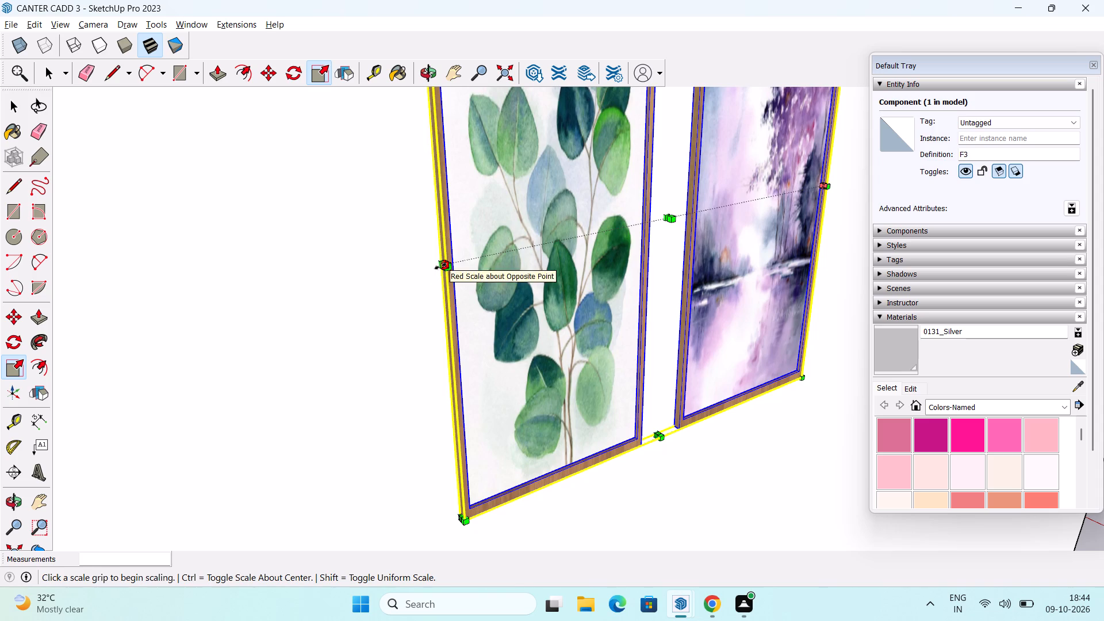
{"action": "left_click_drag", "start_coordinate": [440, 266], "coordinate": [34, 419]}
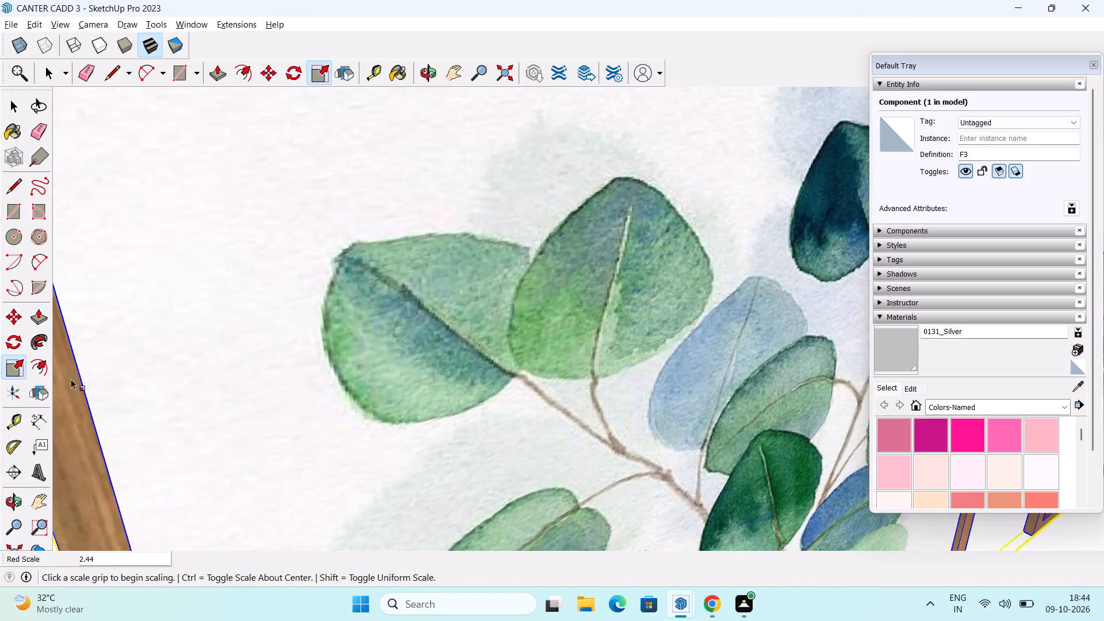
Scale the framed wall art pair downward along the blue axis from its bottom edge, extending it toward the sofa.
{"action": "scroll", "coordinate": [84, 367], "scroll_direction": "down", "scroll_amount": 20}
{"action": "scroll", "coordinate": [84, 367], "scroll_direction": "down", "scroll_amount": 5}
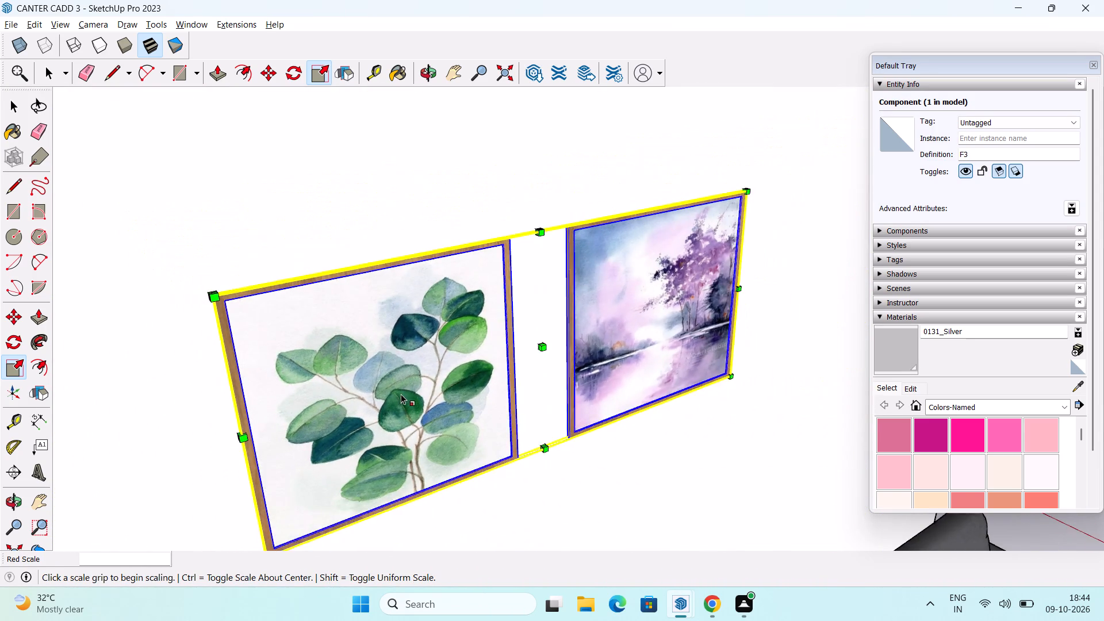
{"action": "scroll", "coordinate": [401, 394], "scroll_direction": "down", "scroll_amount": 3}
{"action": "middle_click_drag", "start_coordinate": [458, 412], "coordinate": [335, 391]}
{"action": "middle_click_drag", "start_coordinate": [563, 417], "coordinate": [400, 355]}
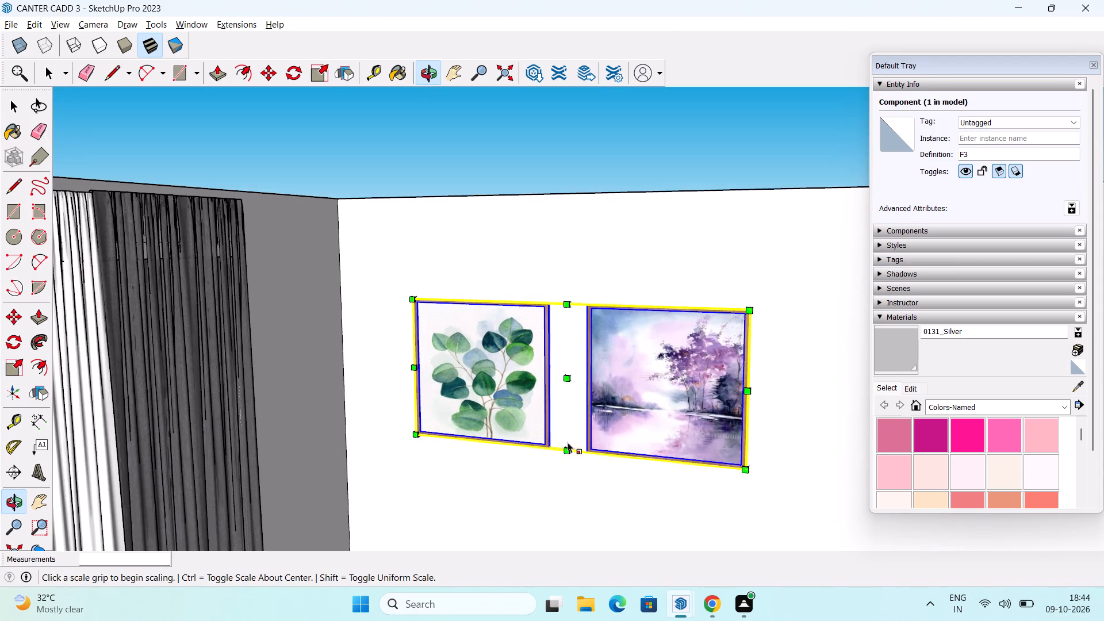
{"action": "middle_click_drag", "start_coordinate": [573, 444], "coordinate": [551, 352]}
{"action": "middle_click_drag", "start_coordinate": [576, 475], "coordinate": [577, 384]}
{"action": "scroll", "coordinate": [577, 397], "scroll_direction": "up", "scroll_amount": 3}
{"action": "middle_click_drag", "start_coordinate": [566, 404], "coordinate": [566, 394]}
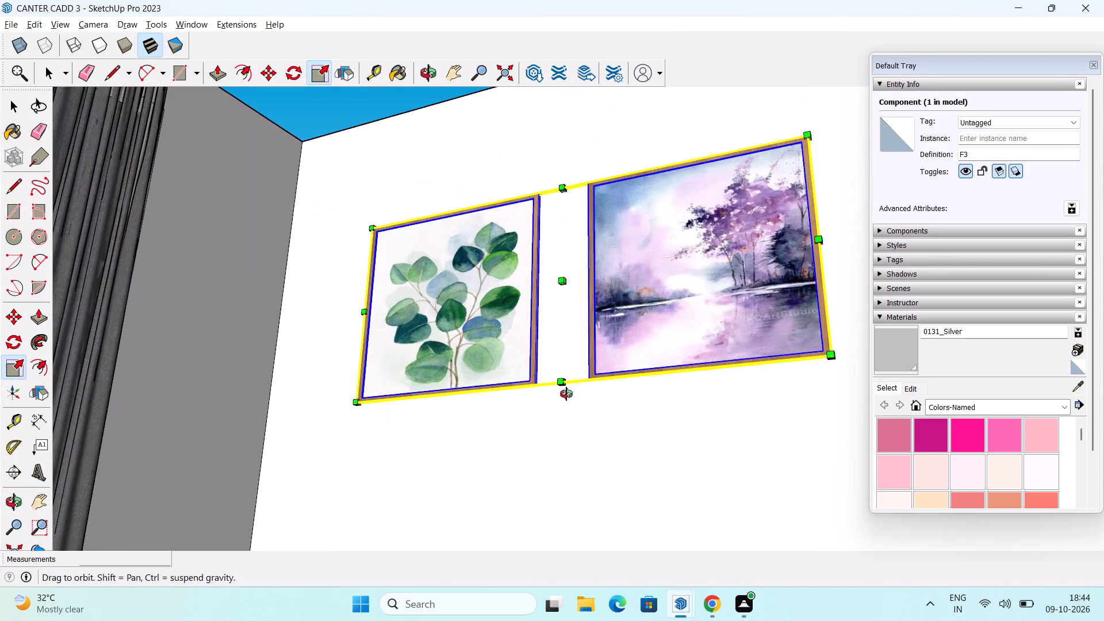
{"action": "middle_click_drag", "start_coordinate": [566, 394], "coordinate": [567, 362]}
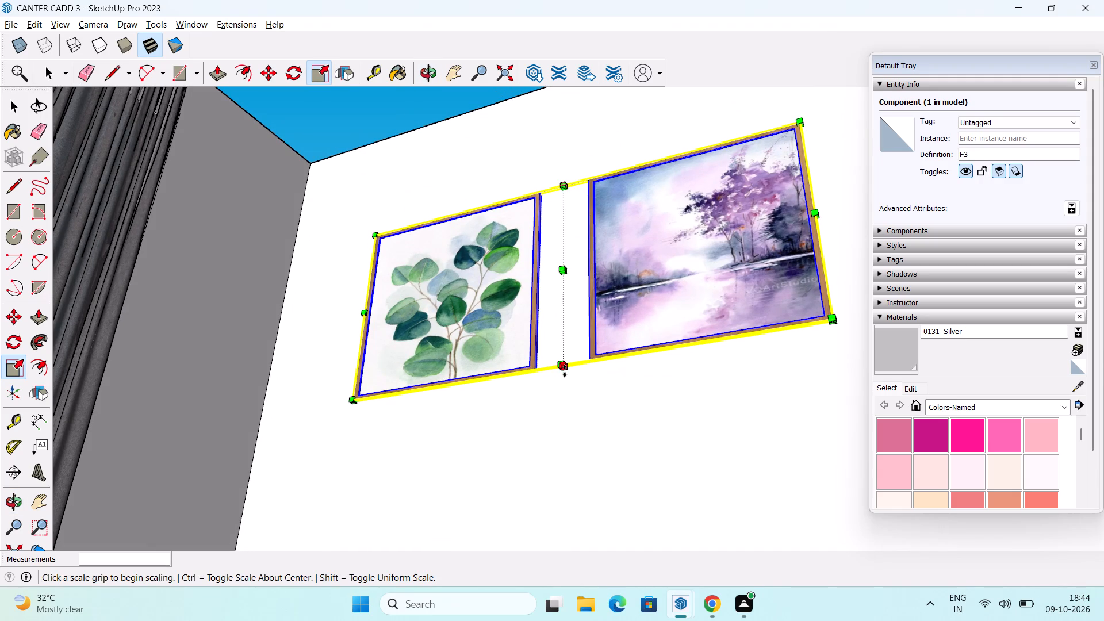
{"action": "left_click_drag", "start_coordinate": [565, 371], "coordinate": [554, 504]}
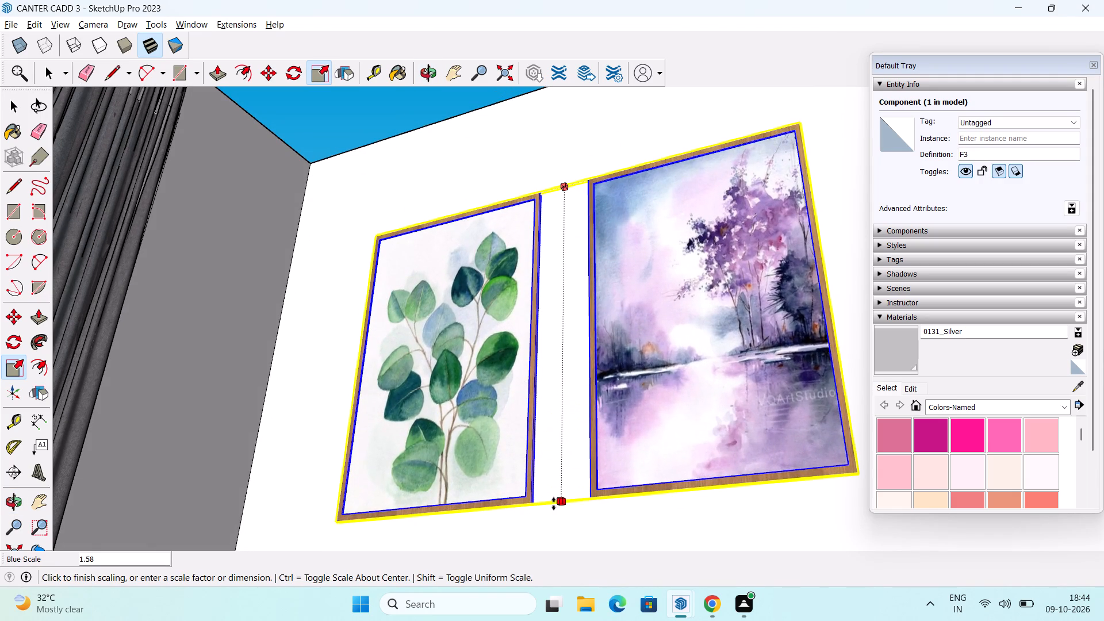
{"action": "left_click_drag", "start_coordinate": [554, 504], "coordinate": [554, 524]}
Widen the framed wall art pair slightly along the red axis toward the room's open side and deselect it.
{"action": "scroll", "coordinate": [586, 389], "scroll_direction": "down", "scroll_amount": 9}
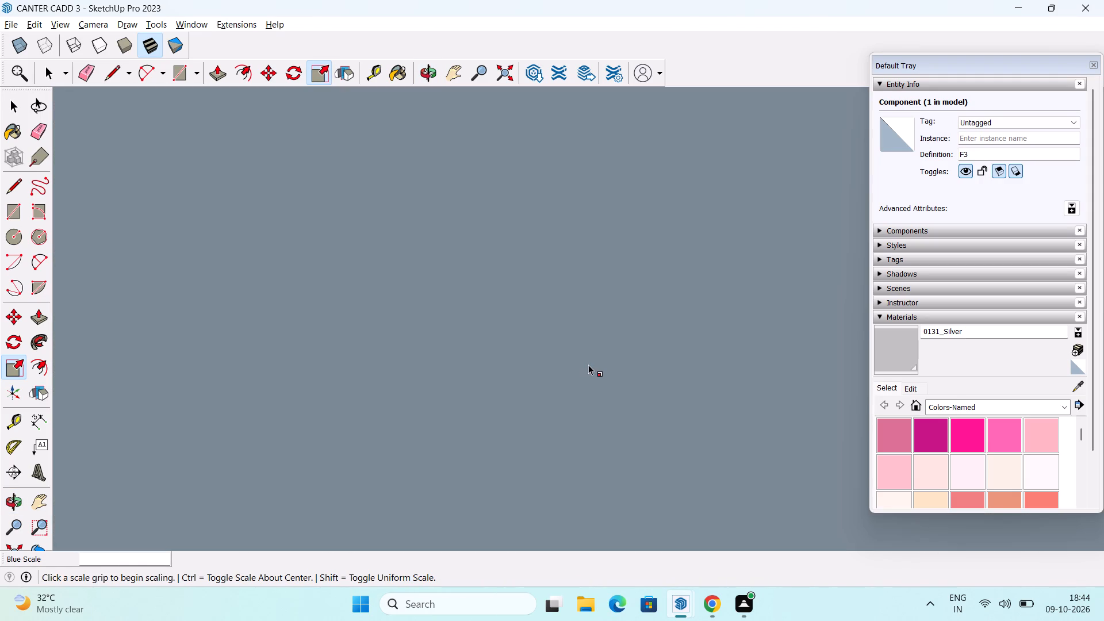
{"action": "middle_click_drag", "start_coordinate": [588, 365], "coordinate": [576, 557]}
{"action": "scroll", "coordinate": [622, 325], "scroll_direction": "down", "scroll_amount": 16}
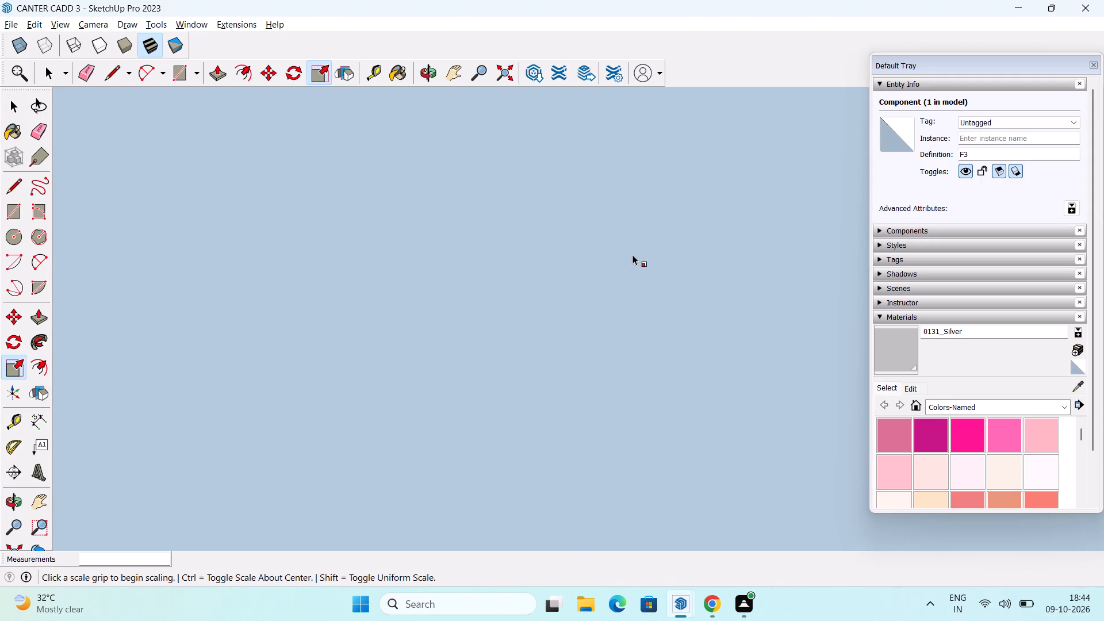
{"action": "scroll", "coordinate": [632, 255], "scroll_direction": "down", "scroll_amount": 2}
{"action": "left_click", "coordinate": [508, 78]}
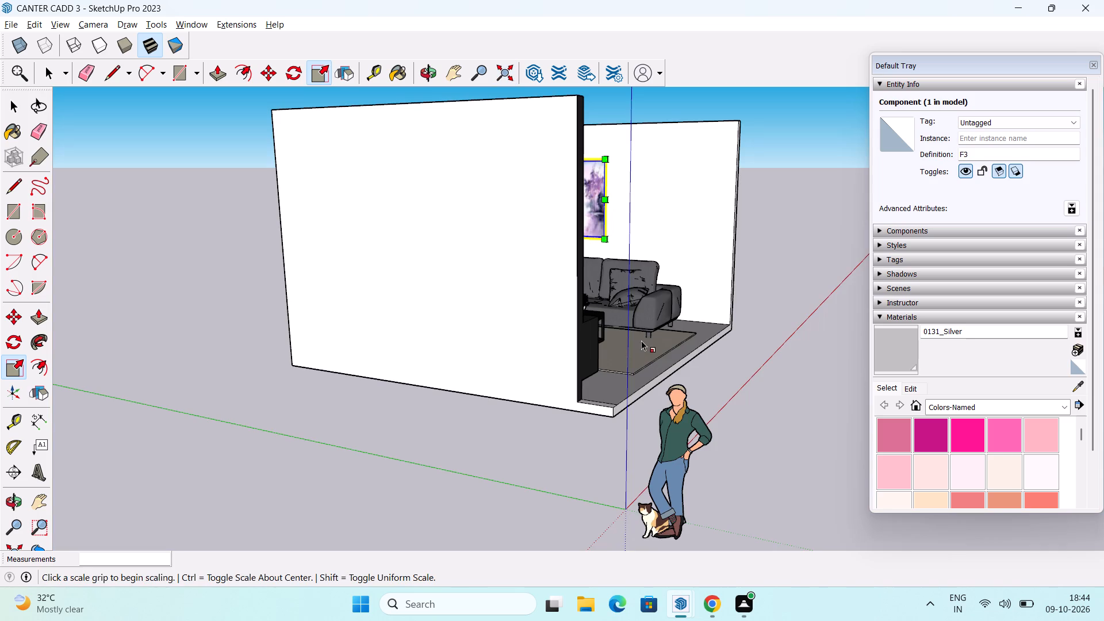
{"action": "middle_click_drag", "start_coordinate": [608, 211], "coordinate": [473, 256]}
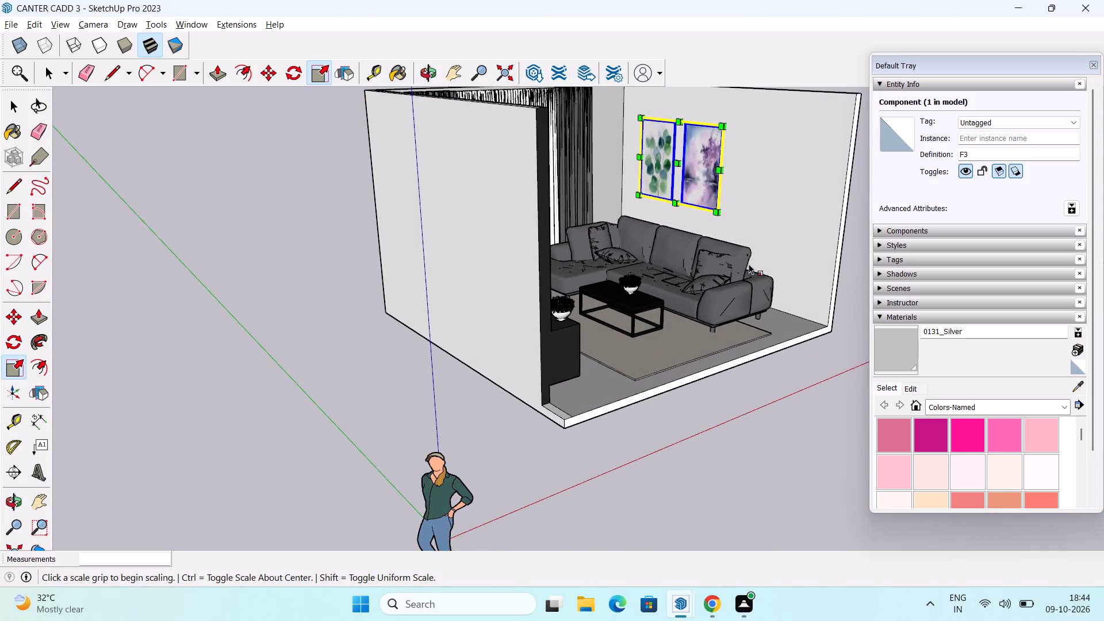
{"action": "middle_click_drag", "start_coordinate": [752, 275], "coordinate": [577, 272]}
{"action": "middle_click_drag", "start_coordinate": [717, 258], "coordinate": [670, 263]}
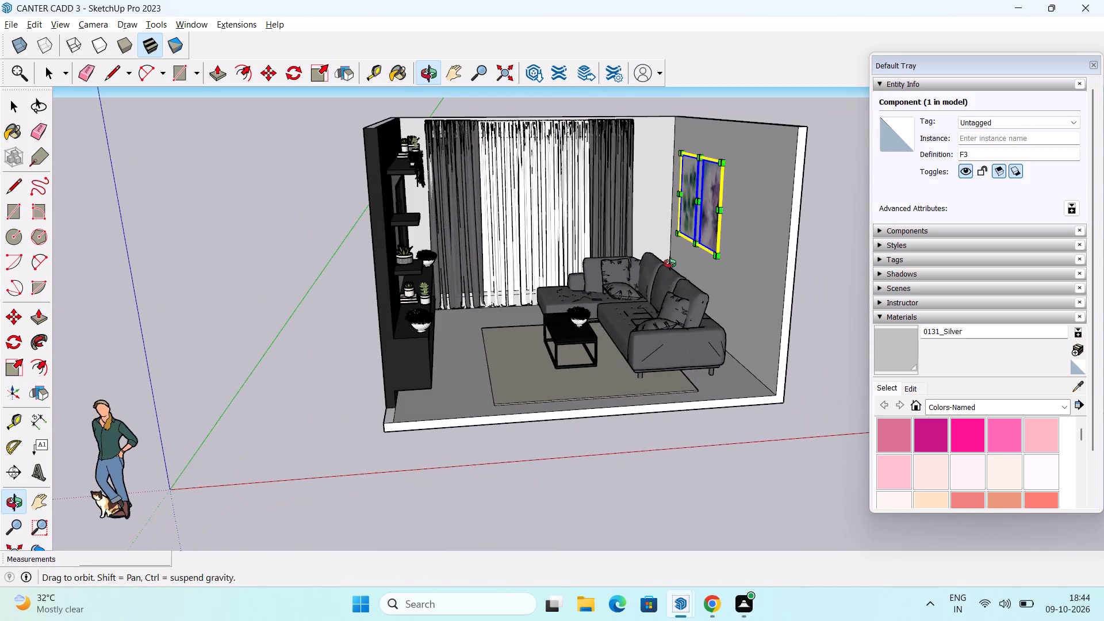
{"action": "middle_click_drag", "start_coordinate": [670, 263], "coordinate": [670, 262]}
{"action": "scroll", "coordinate": [750, 214], "scroll_direction": "up", "scroll_amount": 17}
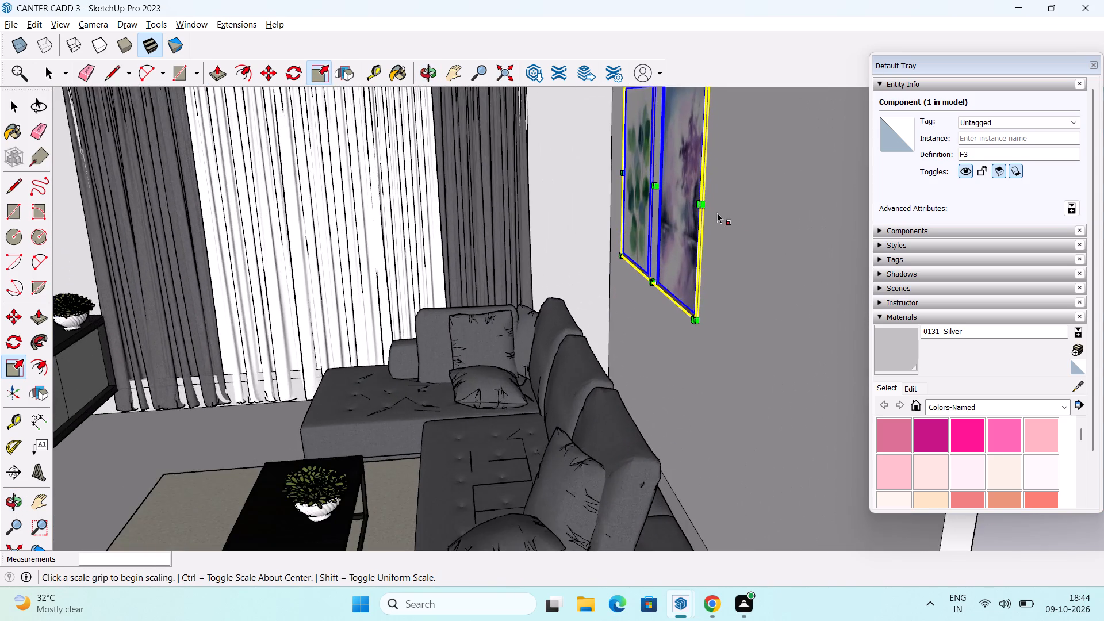
{"action": "scroll", "coordinate": [717, 212], "scroll_direction": "up", "scroll_amount": 3}
{"action": "left_click_drag", "start_coordinate": [704, 205], "coordinate": [725, 235]}
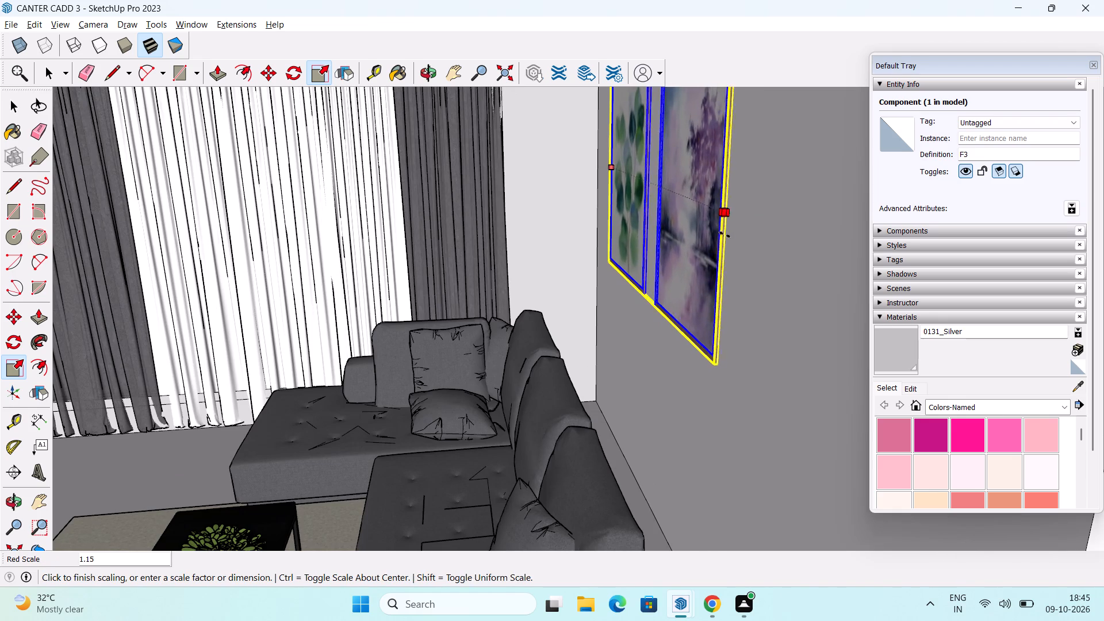
{"action": "left_click_drag", "start_coordinate": [725, 235], "coordinate": [740, 259]}
{"action": "key", "text": "space"}
{"action": "scroll", "coordinate": [667, 266], "scroll_direction": "down", "scroll_amount": 2}
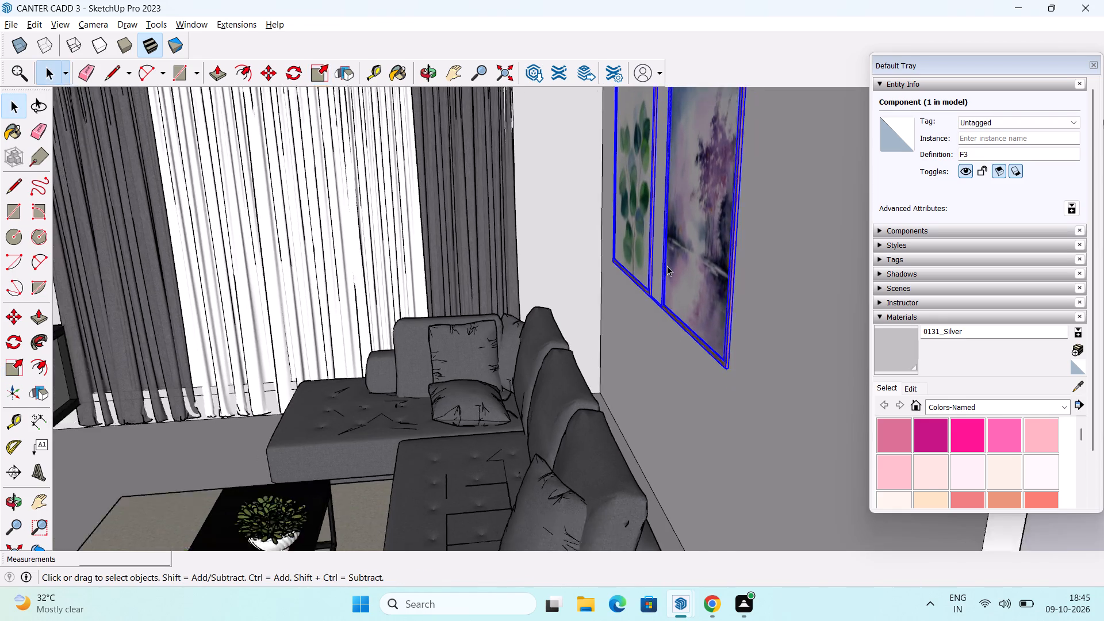
{"action": "scroll", "coordinate": [667, 266], "scroll_direction": "down", "scroll_amount": 13}
{"action": "left_click", "coordinate": [802, 359]}
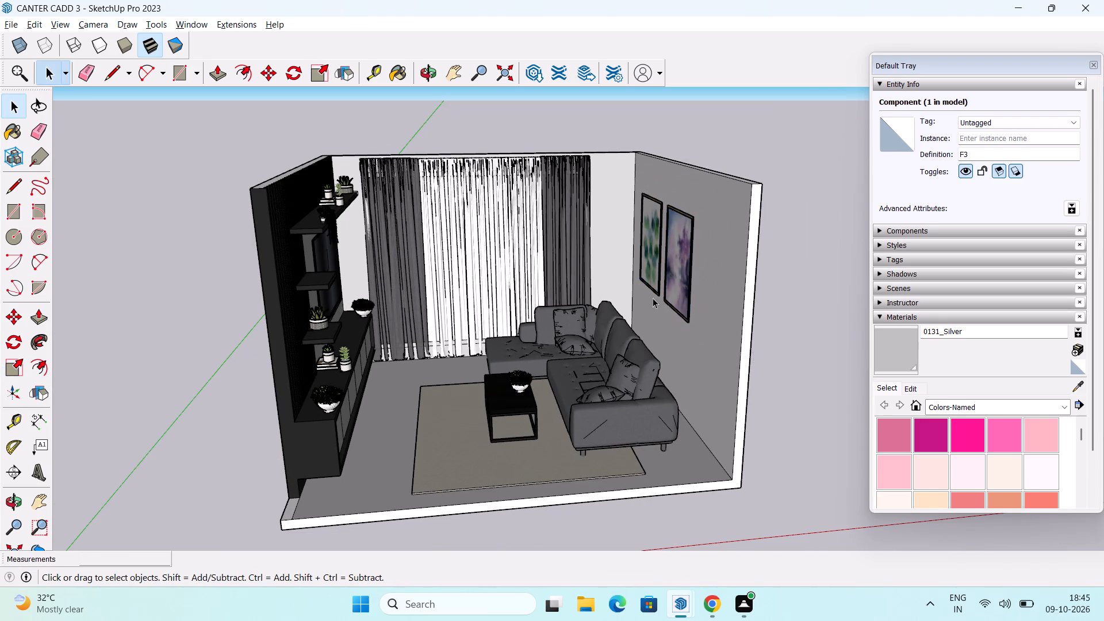
Import the downloaded Corail+Table+Lamp model and place it on the floor in the corner behind the sofa, beside the curtain.
{"action": "scroll", "coordinate": [653, 297], "scroll_direction": "up", "scroll_amount": 7}
{"action": "middle_click_drag", "start_coordinate": [659, 283], "coordinate": [811, 305]}
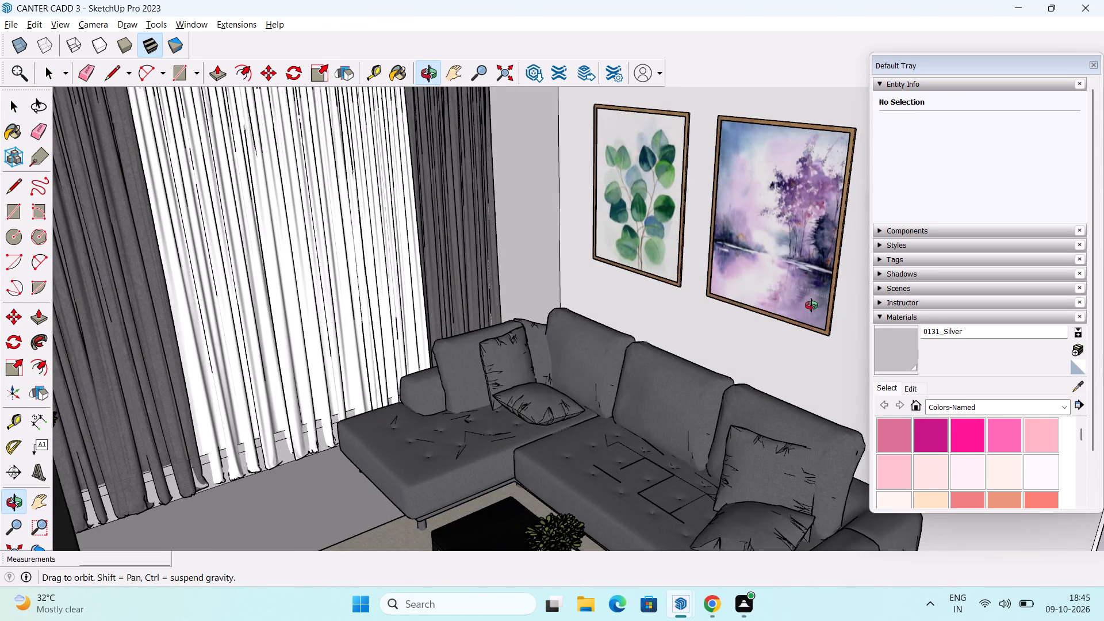
{"action": "middle_click_drag", "start_coordinate": [811, 305], "coordinate": [620, 264]}
{"action": "scroll", "coordinate": [655, 271], "scroll_direction": "down", "scroll_amount": 5}
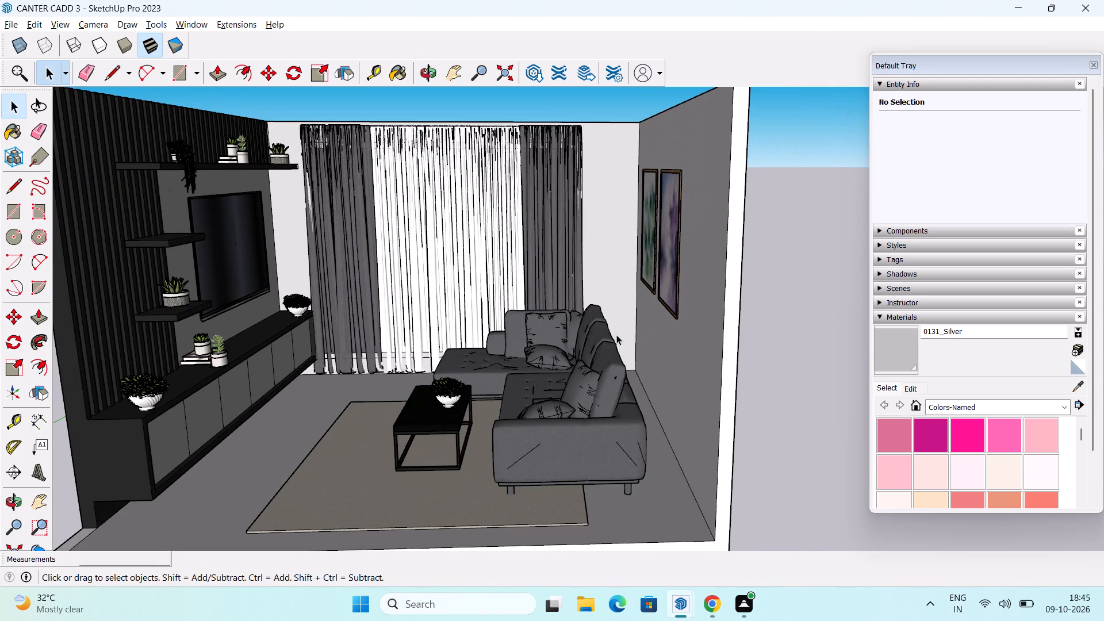
{"action": "middle_click_drag", "start_coordinate": [582, 336], "coordinate": [619, 390]}
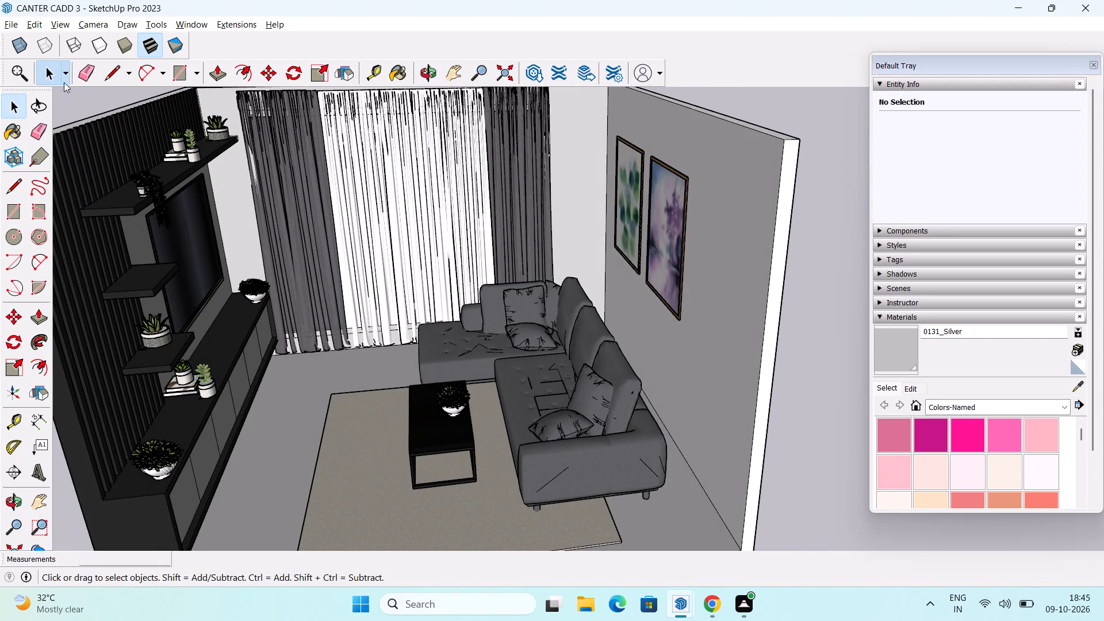
{"action": "left_click", "coordinate": [14, 22]}
{"action": "left_click", "coordinate": [119, 243]}
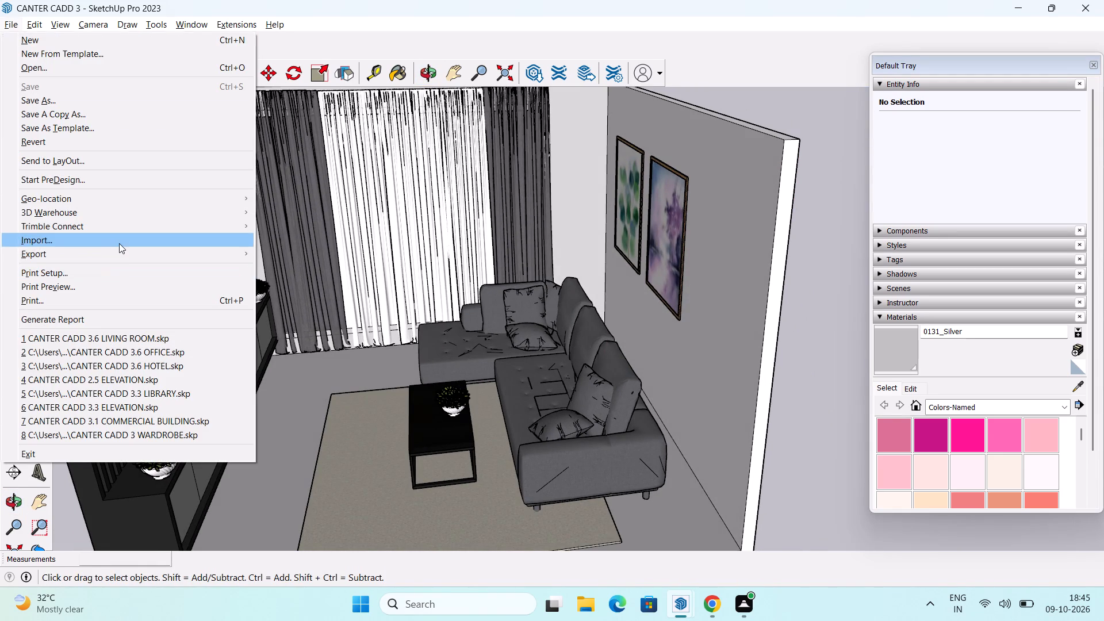
{"action": "left_click", "coordinate": [229, 158]}
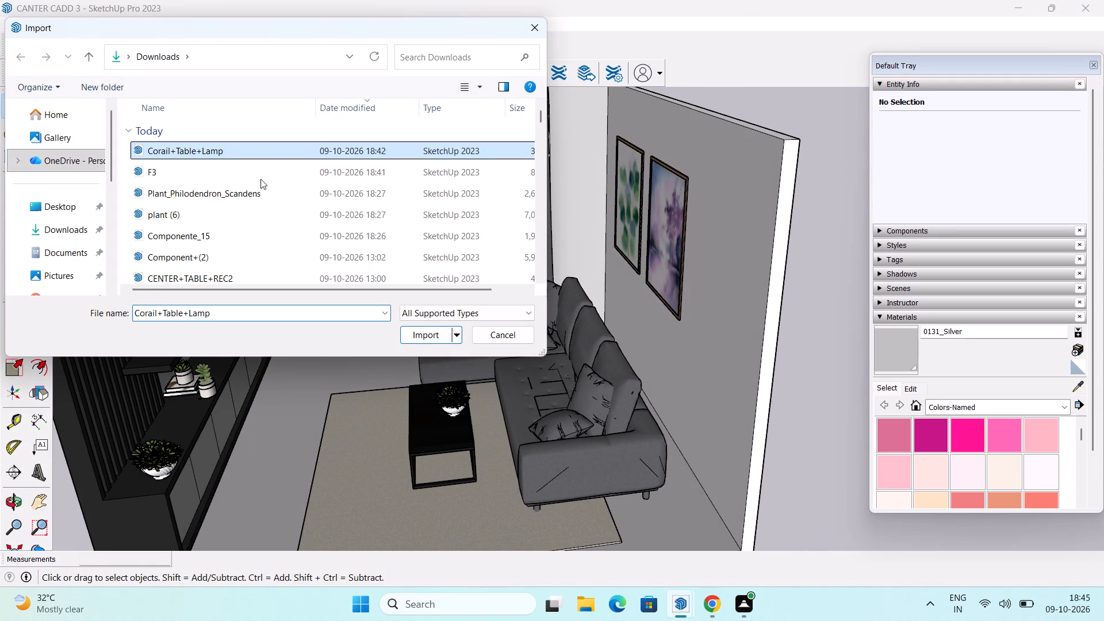
{"action": "left_click", "coordinate": [431, 336]}
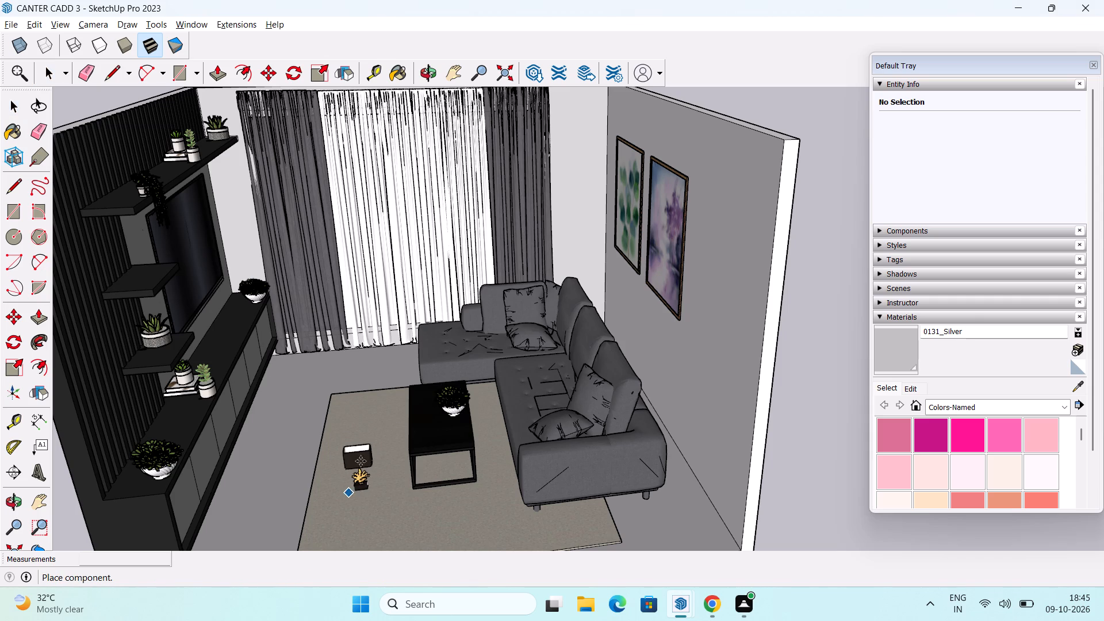
{"action": "middle_click_drag", "start_coordinate": [544, 258], "coordinate": [555, 266]}
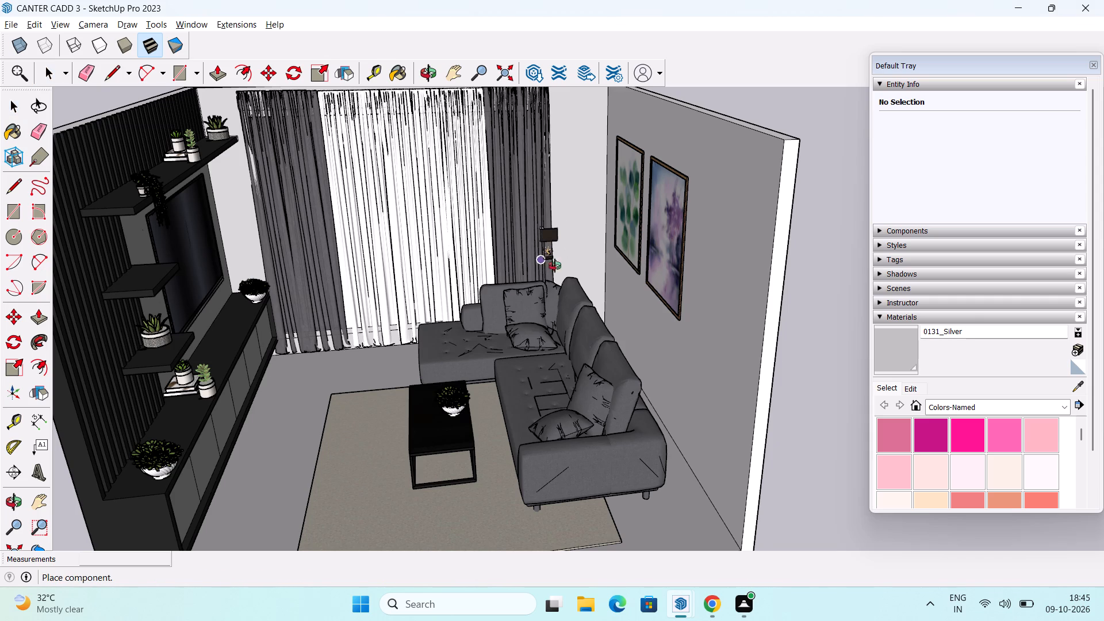
{"action": "middle_click_drag", "start_coordinate": [555, 266], "coordinate": [586, 451]}
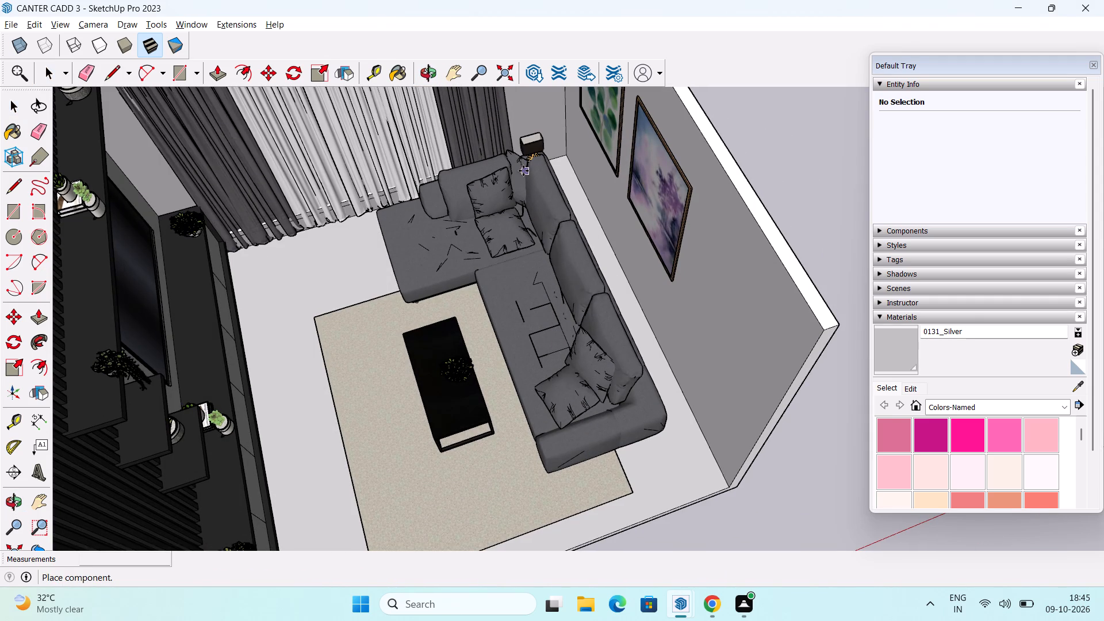
{"action": "middle_click_drag", "start_coordinate": [523, 171], "coordinate": [543, 275], "text": "shift"}
{"action": "scroll", "coordinate": [553, 254], "scroll_direction": "up", "scroll_amount": 10}
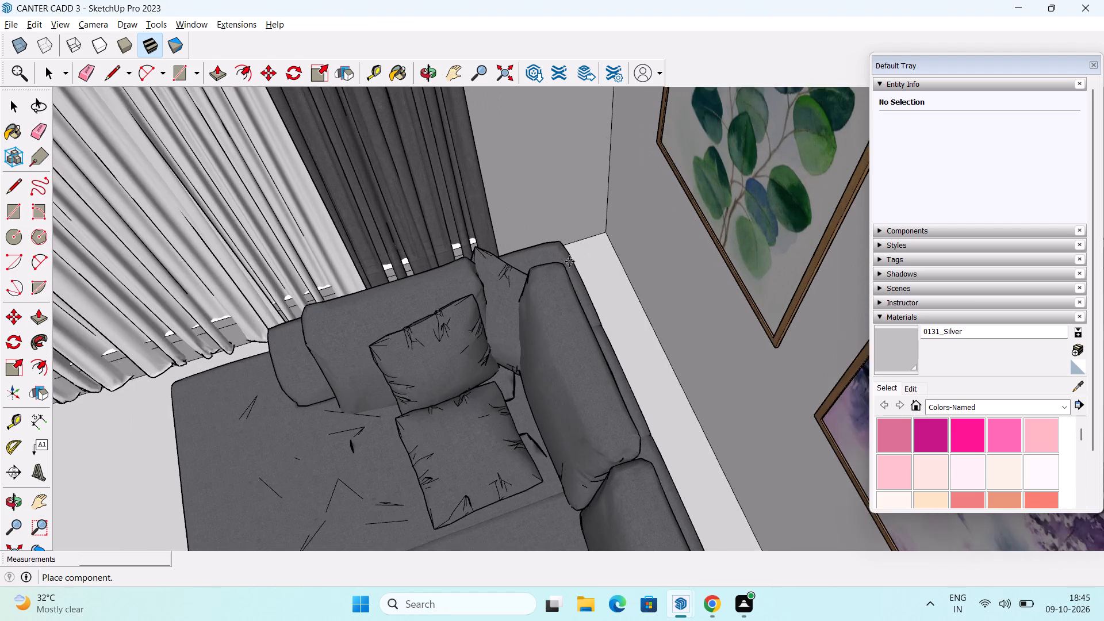
{"action": "middle_click_drag", "start_coordinate": [569, 262], "coordinate": [576, 402]}
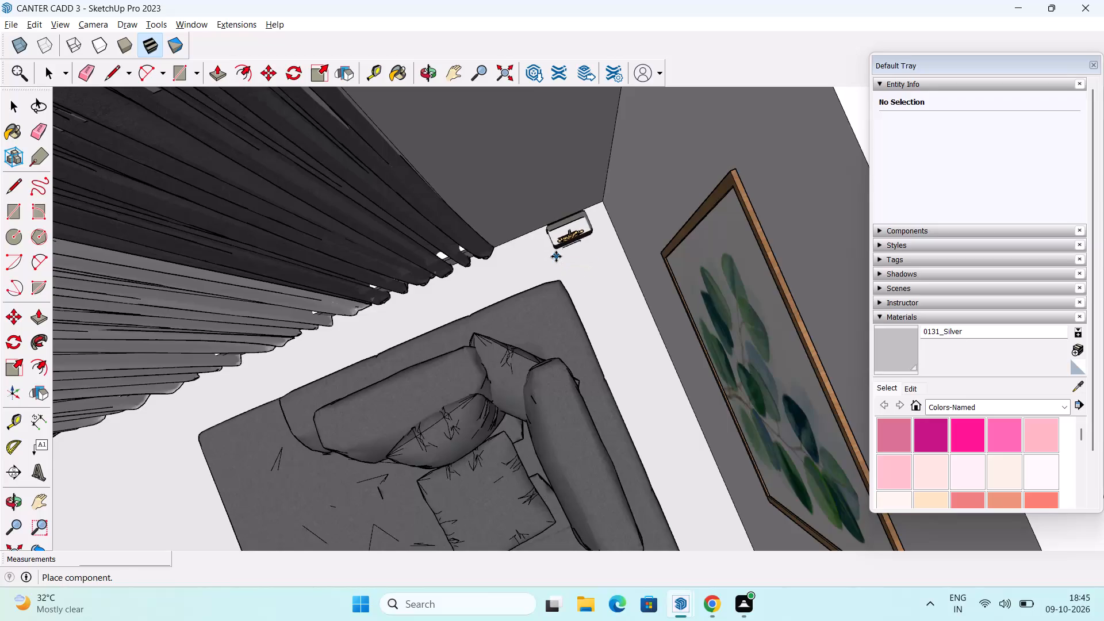
{"action": "left_click", "coordinate": [556, 256]}
Save the model with the coral table lamp placed in the corner behind the sofa.
{"action": "middle_click_drag", "start_coordinate": [574, 285], "coordinate": [531, 202]}
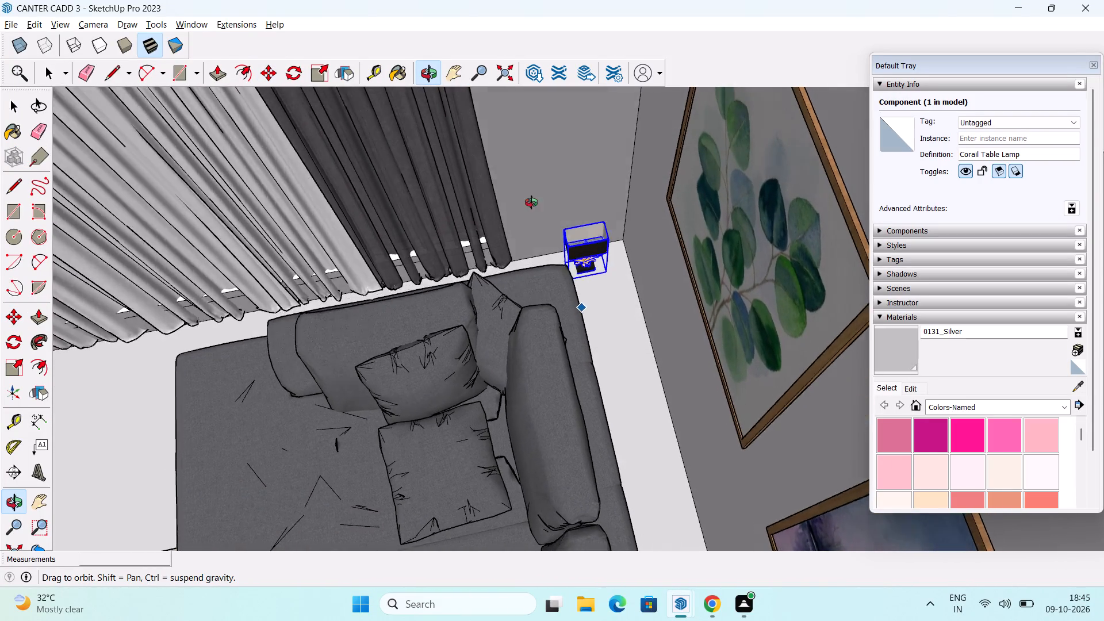
{"action": "middle_click_drag", "start_coordinate": [531, 202], "coordinate": [509, 216]}
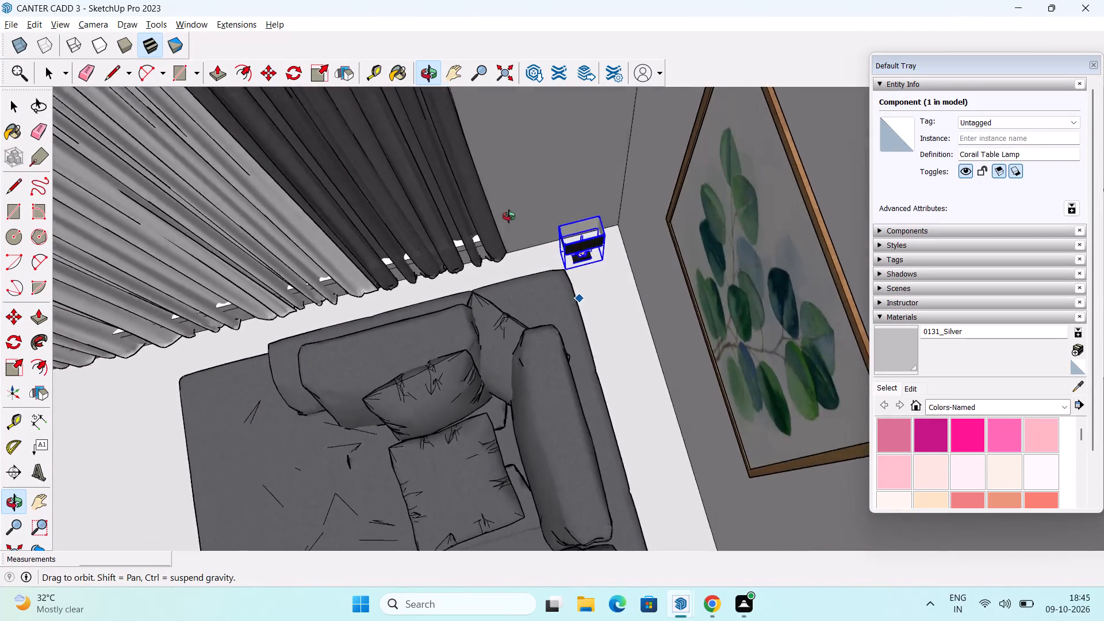
{"action": "middle_click_drag", "start_coordinate": [509, 216], "coordinate": [485, 159]}
{"action": "middle_click_drag", "start_coordinate": [582, 350], "coordinate": [534, 205]}
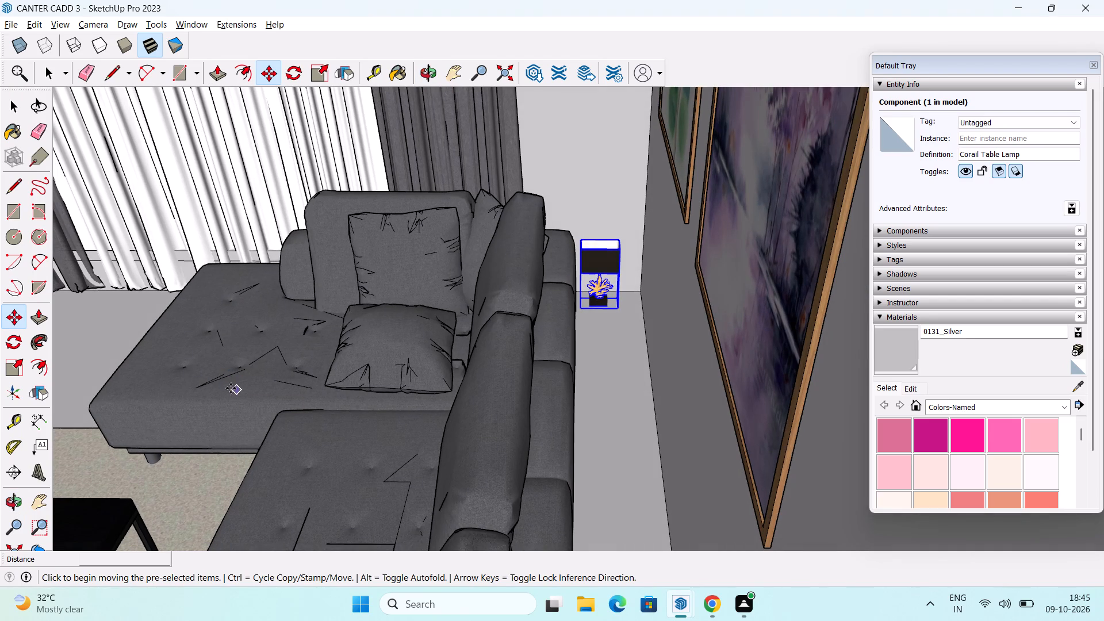
{"action": "key", "text": "ctrl+s"}
{"action": "key", "text": "ctrl+s"}
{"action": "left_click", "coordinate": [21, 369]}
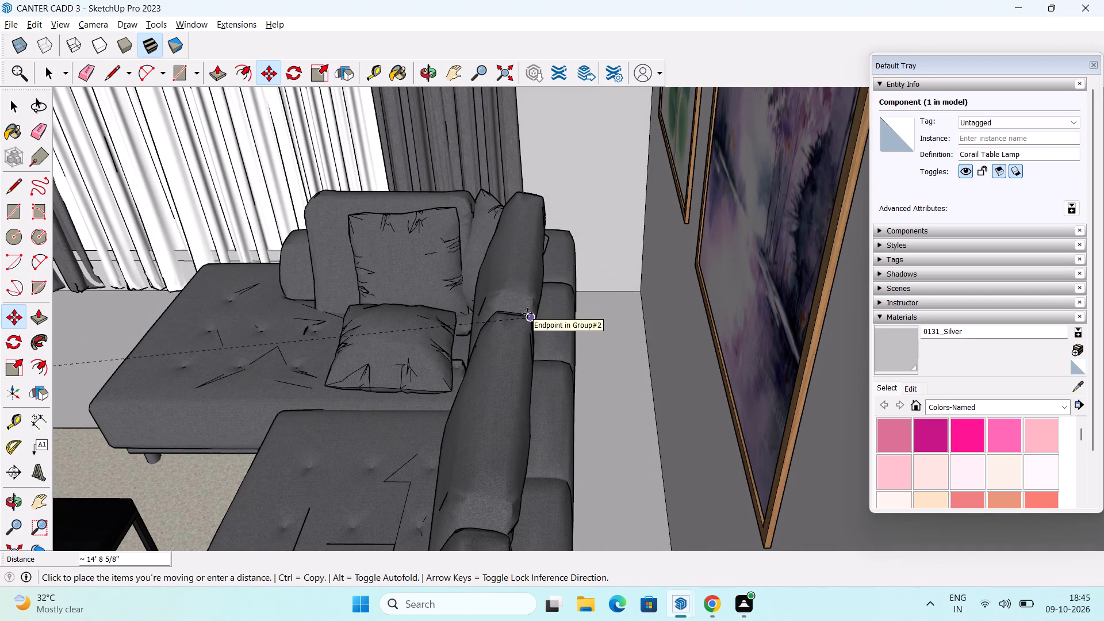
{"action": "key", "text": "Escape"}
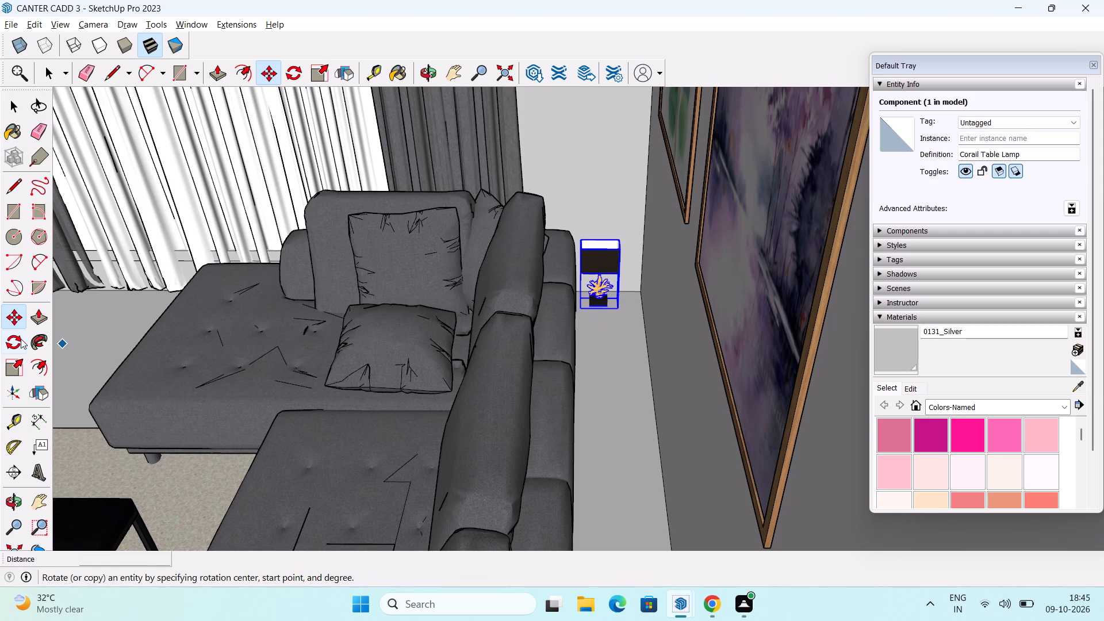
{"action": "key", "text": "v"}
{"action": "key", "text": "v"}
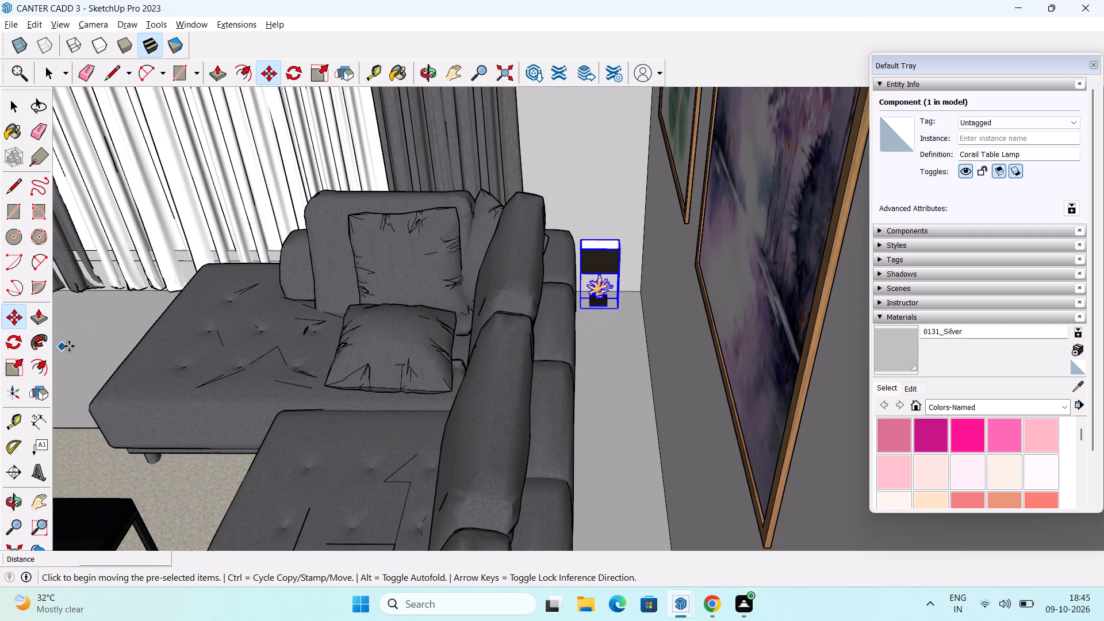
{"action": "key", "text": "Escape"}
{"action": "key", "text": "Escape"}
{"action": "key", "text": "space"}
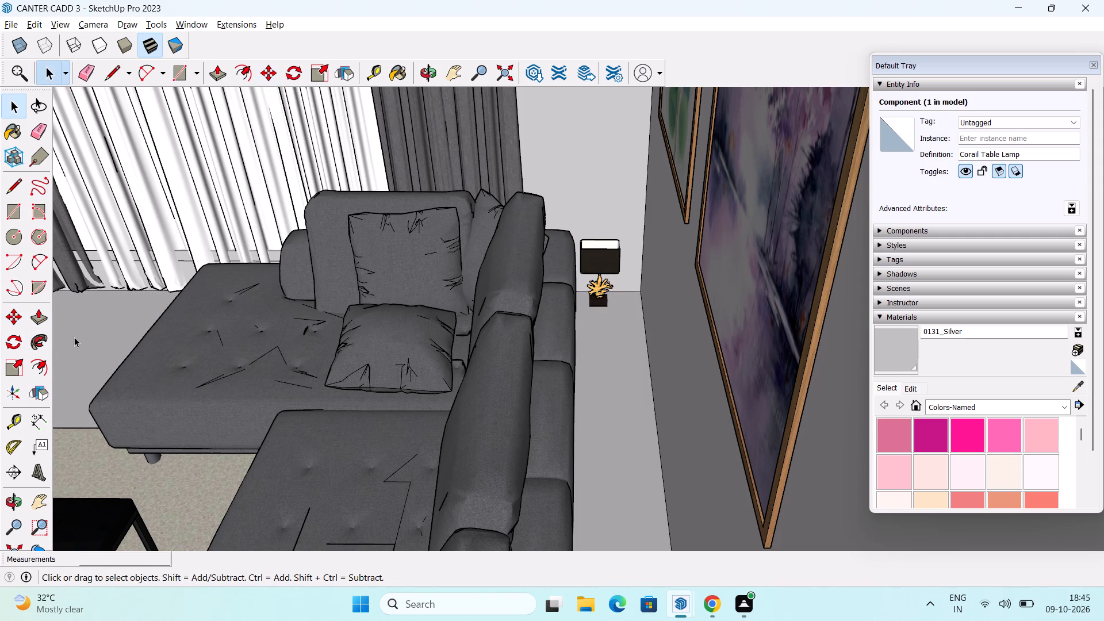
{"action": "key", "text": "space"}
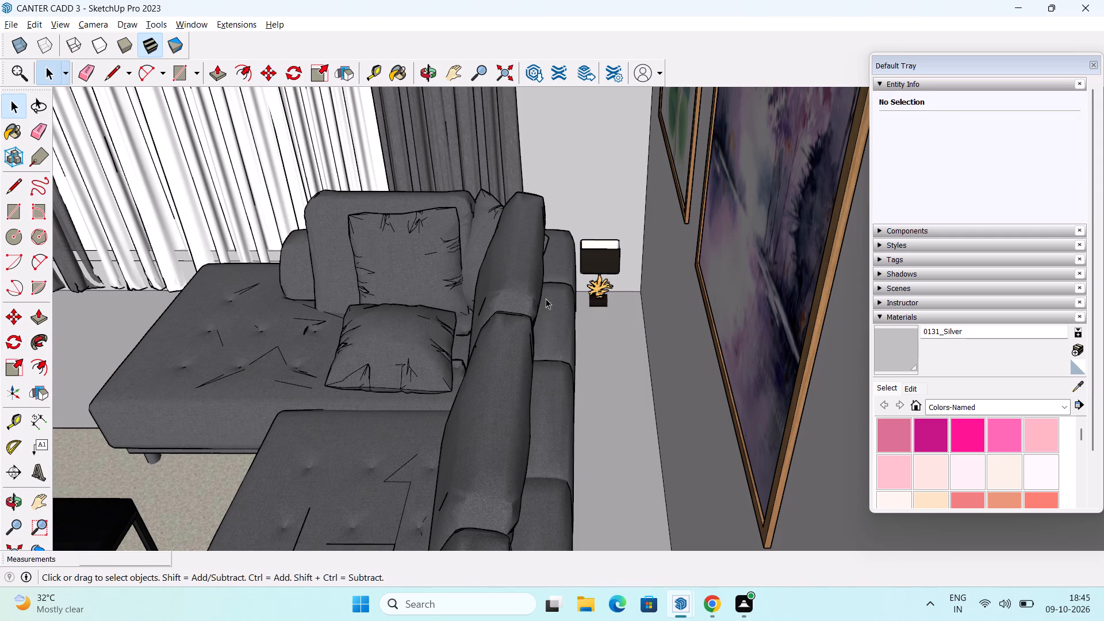
Scale the coral table lamp upward along the blue axis by a factor of about 4.71.
{"action": "left_click", "coordinate": [592, 268]}
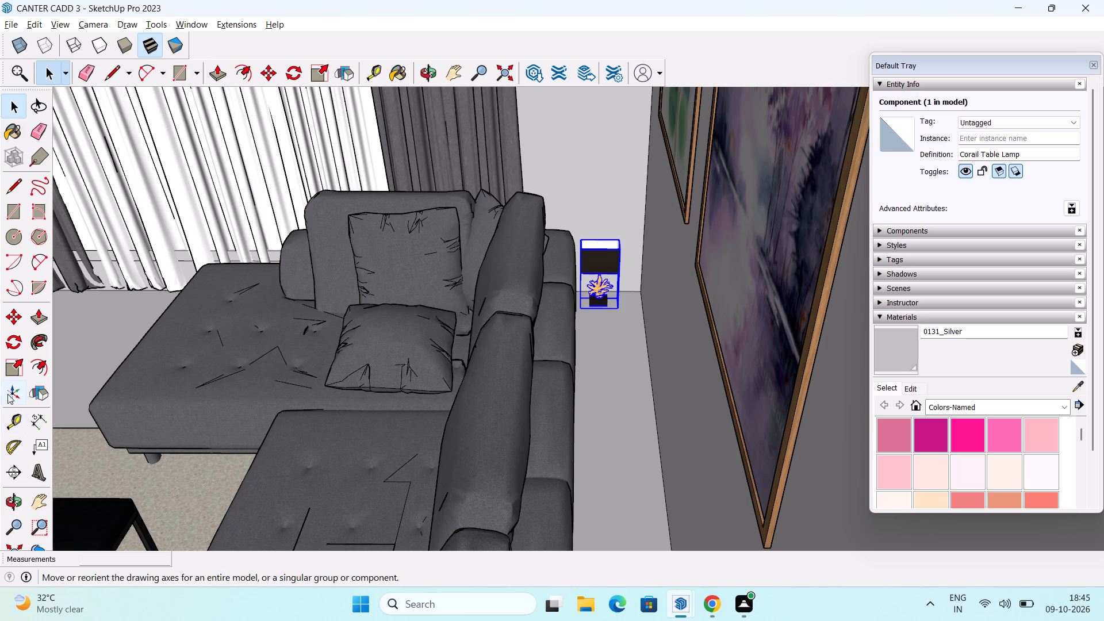
{"action": "left_click", "coordinate": [7, 372]}
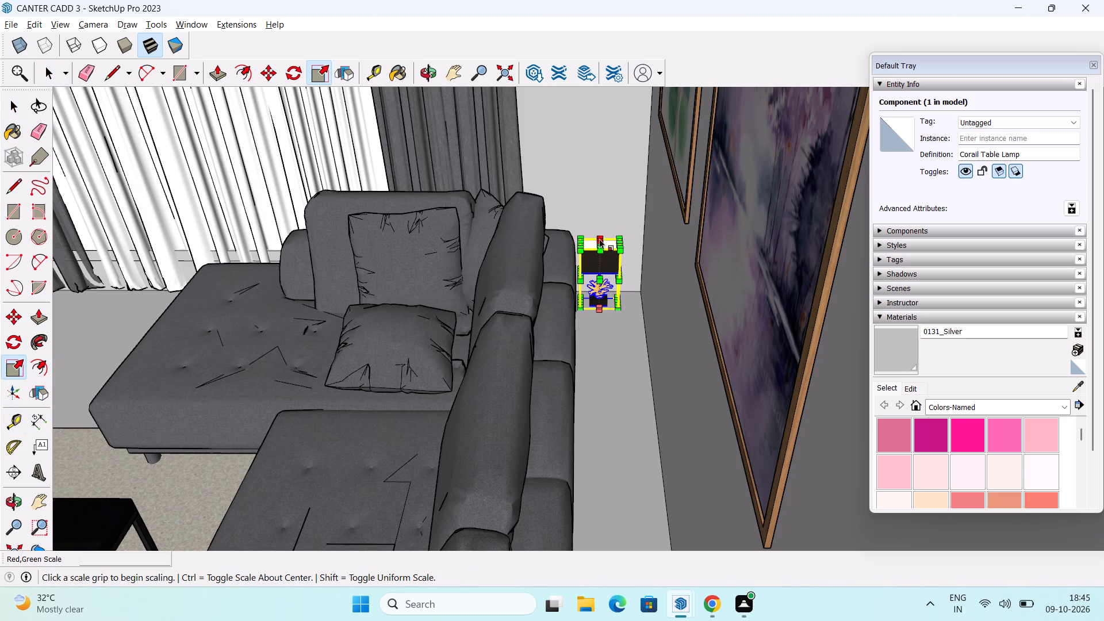
{"action": "left_click_drag", "start_coordinate": [602, 243], "coordinate": [602, 76]}
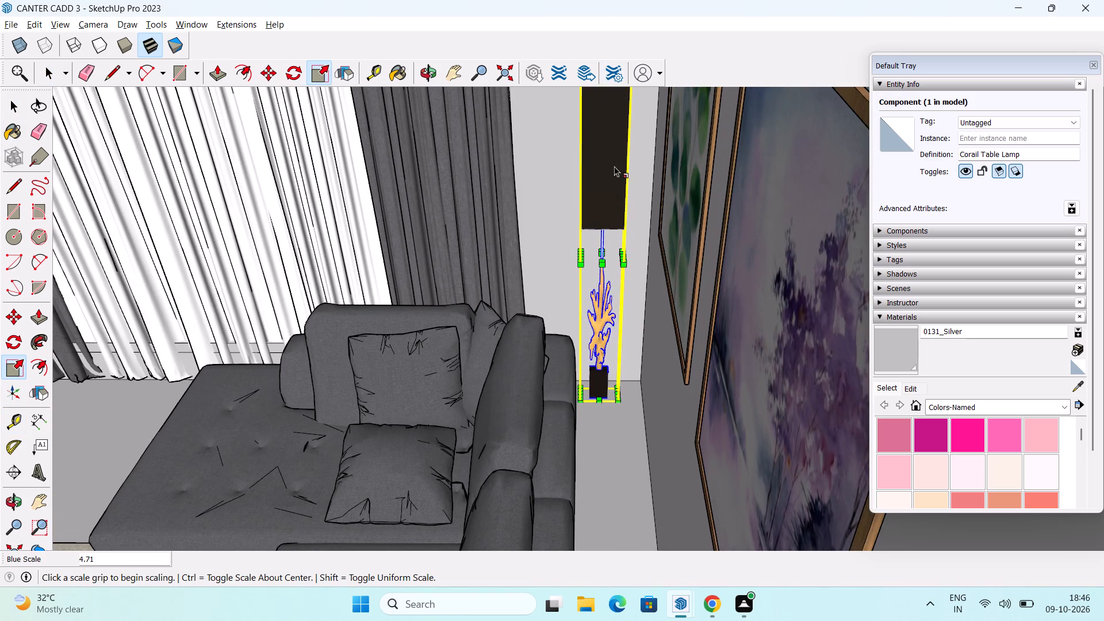
Widen the coral lamp along the red axis by a factor of about 2.50 toward the curtain.
{"action": "scroll", "coordinate": [611, 270], "scroll_direction": "down", "scroll_amount": 5}
{"action": "scroll", "coordinate": [608, 330], "scroll_direction": "down", "scroll_amount": 1}
{"action": "middle_click_drag", "start_coordinate": [609, 336], "coordinate": [802, 316]}
{"action": "middle_click_drag", "start_coordinate": [553, 358], "coordinate": [706, 365]}
{"action": "scroll", "coordinate": [463, 298], "scroll_direction": "up", "scroll_amount": 3}
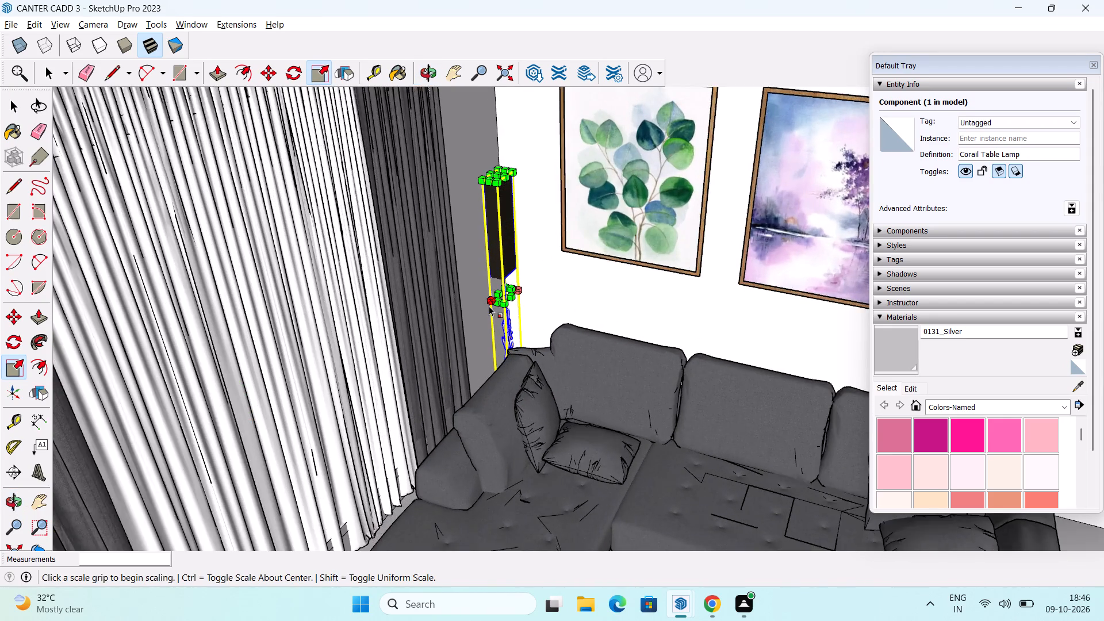
{"action": "scroll", "coordinate": [489, 306], "scroll_direction": "up", "scroll_amount": 2}
{"action": "left_click_drag", "start_coordinate": [502, 301], "coordinate": [494, 308]}
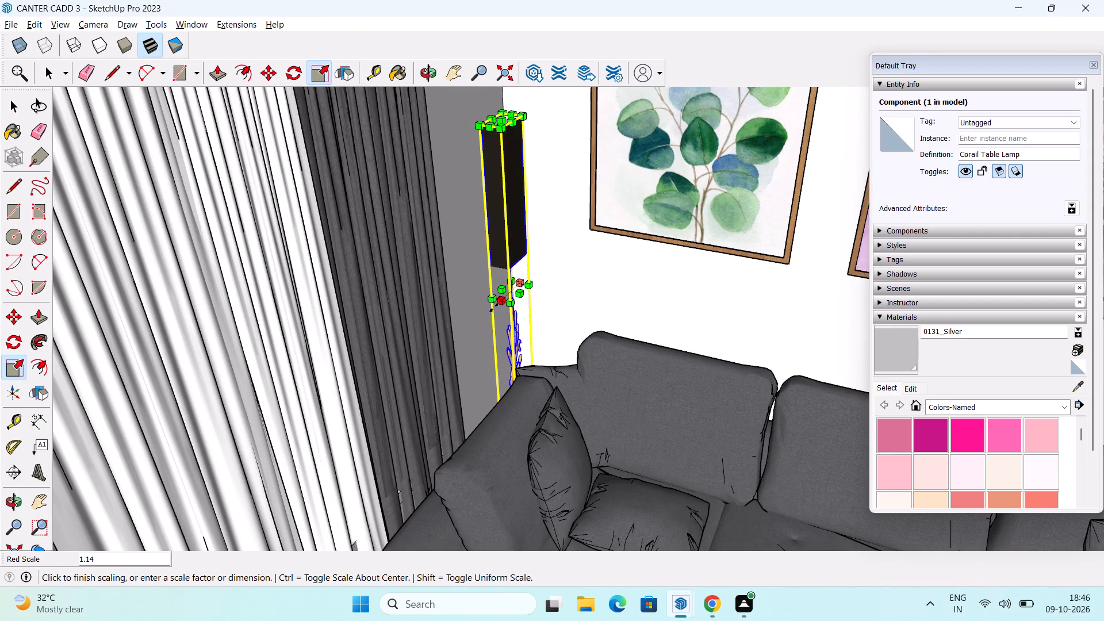
{"action": "left_click_drag", "start_coordinate": [494, 308], "coordinate": [469, 320]}
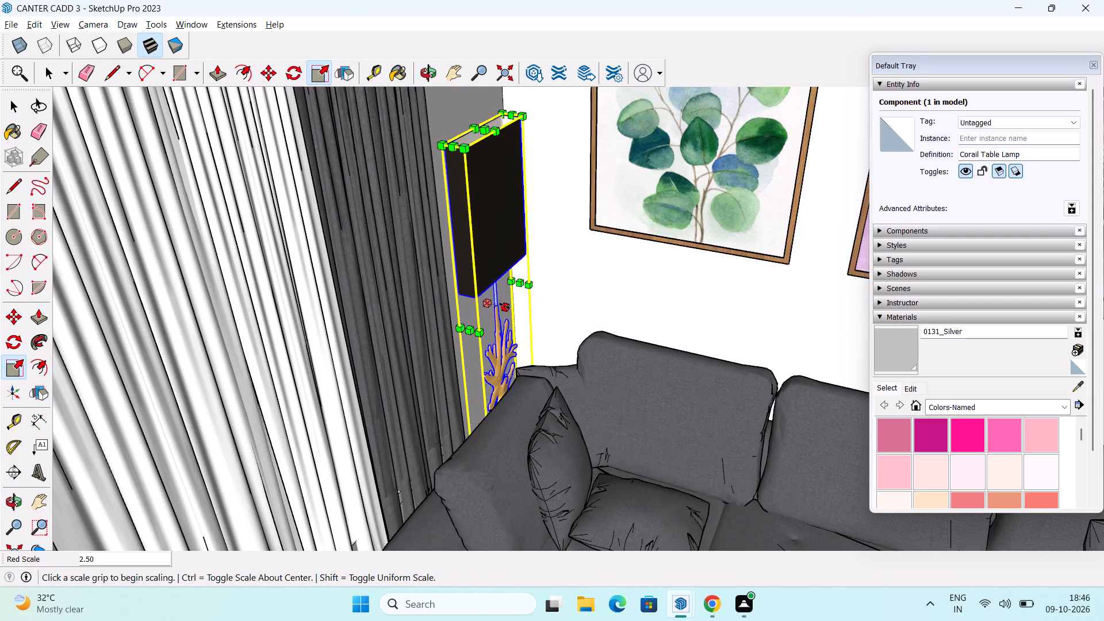
Widen the coral lamp along the green axis as well and deselect it.
{"action": "left_click_drag", "start_coordinate": [505, 306], "coordinate": [527, 319]}
{"action": "middle_click_drag", "start_coordinate": [477, 316], "coordinate": [606, 338]}
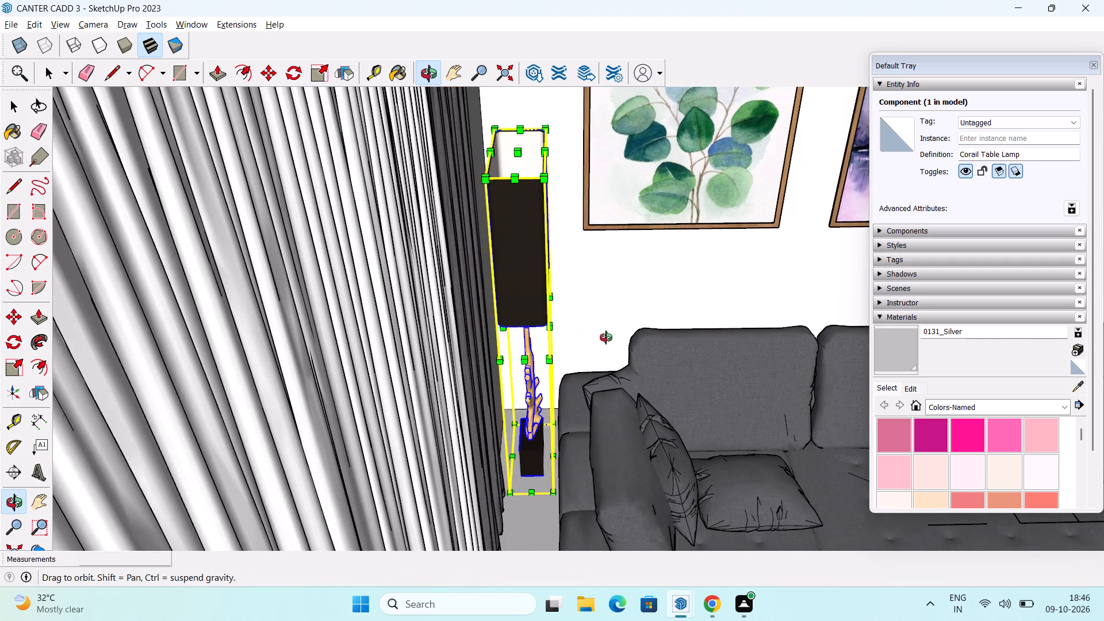
{"action": "middle_click_drag", "start_coordinate": [606, 338], "coordinate": [344, 308]}
{"action": "scroll", "coordinate": [511, 276], "scroll_direction": "down", "scroll_amount": 6}
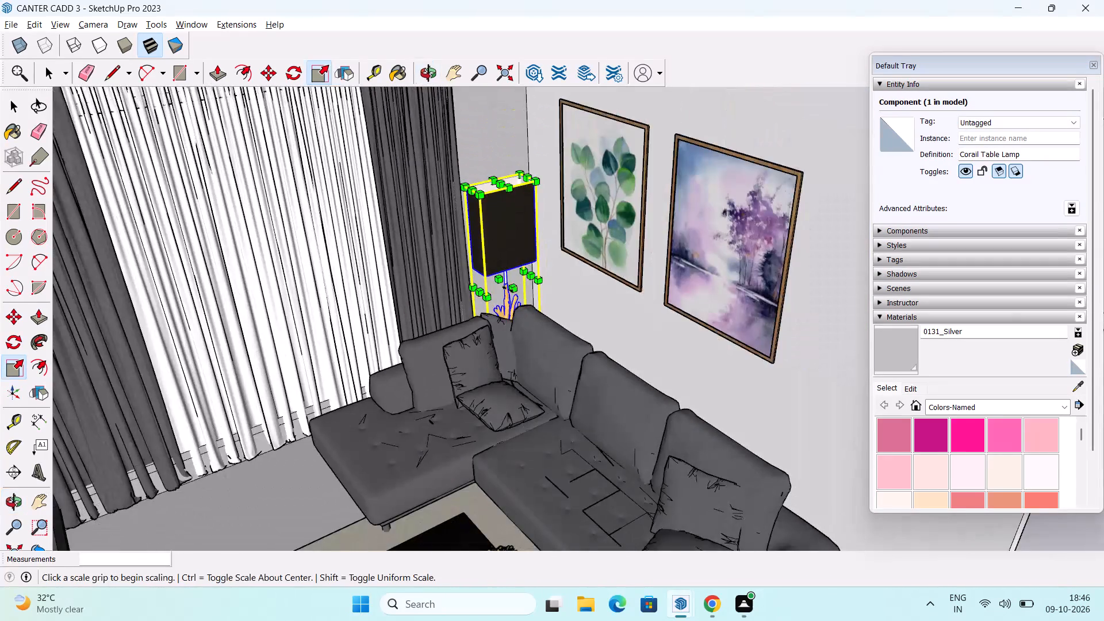
{"action": "scroll", "coordinate": [508, 289], "scroll_direction": "down", "scroll_amount": 10}
{"action": "key", "text": "space"}
{"action": "left_click", "coordinate": [721, 177]}
Examine the enlarged coral lamp beside the sofa, curtain and wall art from eye level and from above.
{"action": "middle_click_drag", "start_coordinate": [614, 311], "coordinate": [568, 291]}
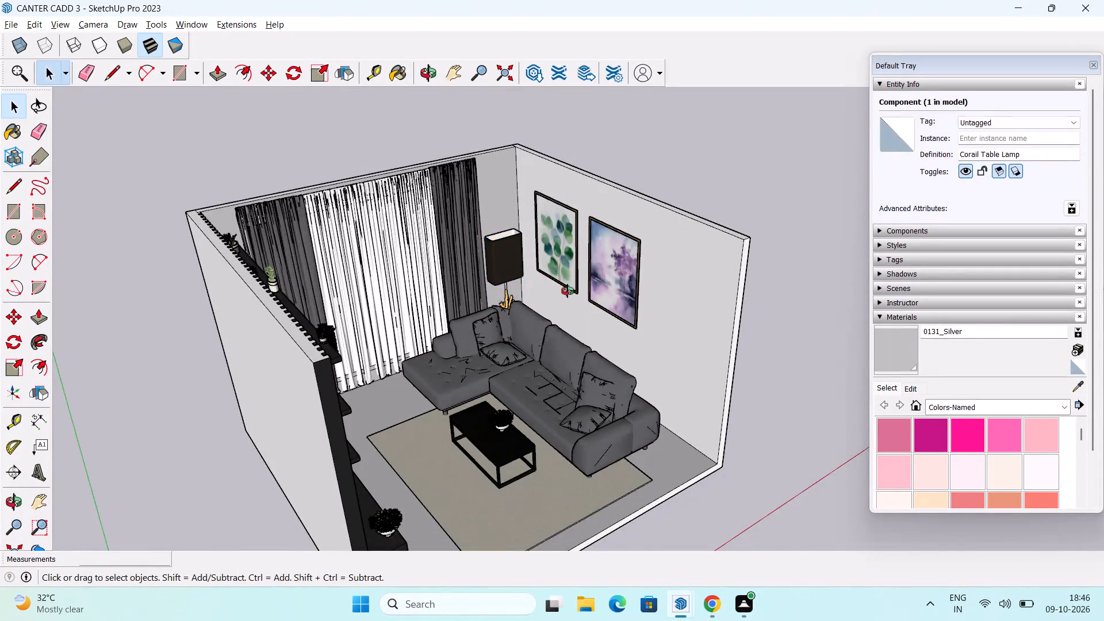
{"action": "middle_click_drag", "start_coordinate": [568, 291], "coordinate": [434, 206]}
{"action": "scroll", "coordinate": [649, 387], "scroll_direction": "up", "scroll_amount": 6}
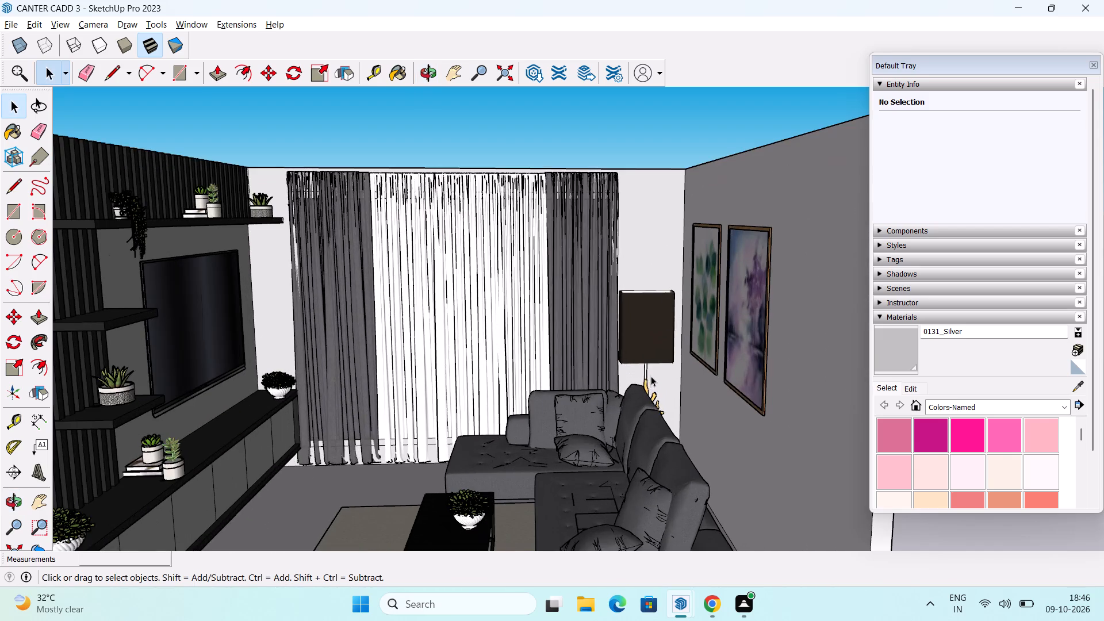
{"action": "scroll", "coordinate": [645, 358], "scroll_direction": "down", "scroll_amount": 3}
{"action": "middle_click_drag", "start_coordinate": [645, 362], "coordinate": [623, 406]}
{"action": "middle_click_drag", "start_coordinate": [637, 435], "coordinate": [570, 422]}
{"action": "middle_click_drag", "start_coordinate": [582, 394], "coordinate": [582, 463]}
{"action": "scroll", "coordinate": [589, 406], "scroll_direction": "down", "scroll_amount": 2}
{"action": "middle_click_drag", "start_coordinate": [595, 407], "coordinate": [555, 426]}
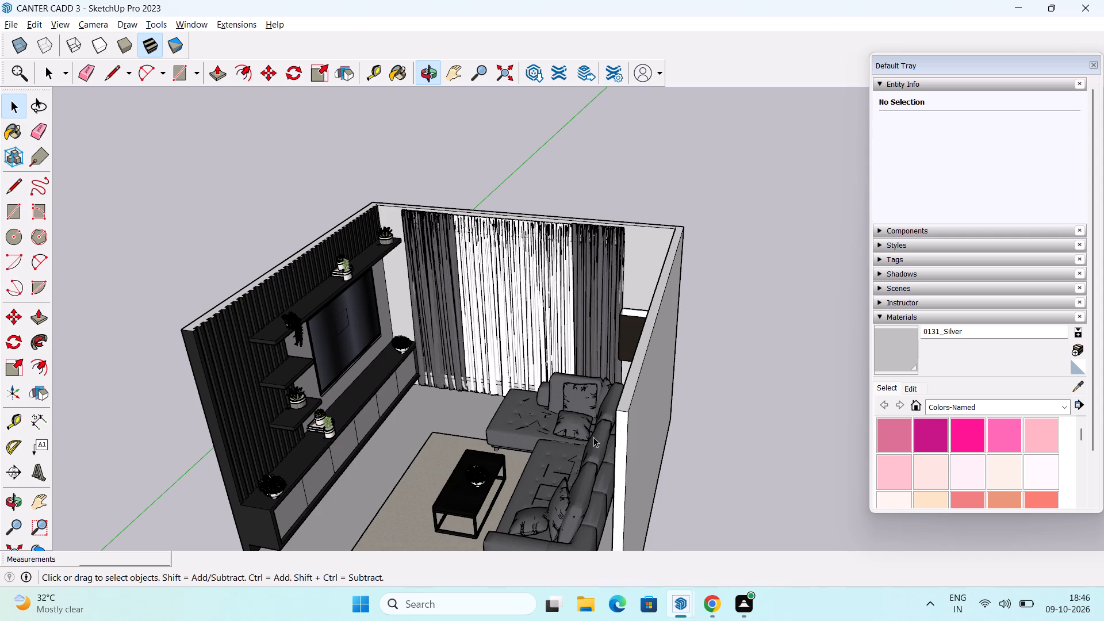
{"action": "scroll", "coordinate": [596, 428], "scroll_direction": "up", "scroll_amount": 2}
{"action": "middle_click_drag", "start_coordinate": [596, 428], "coordinate": [630, 385]}
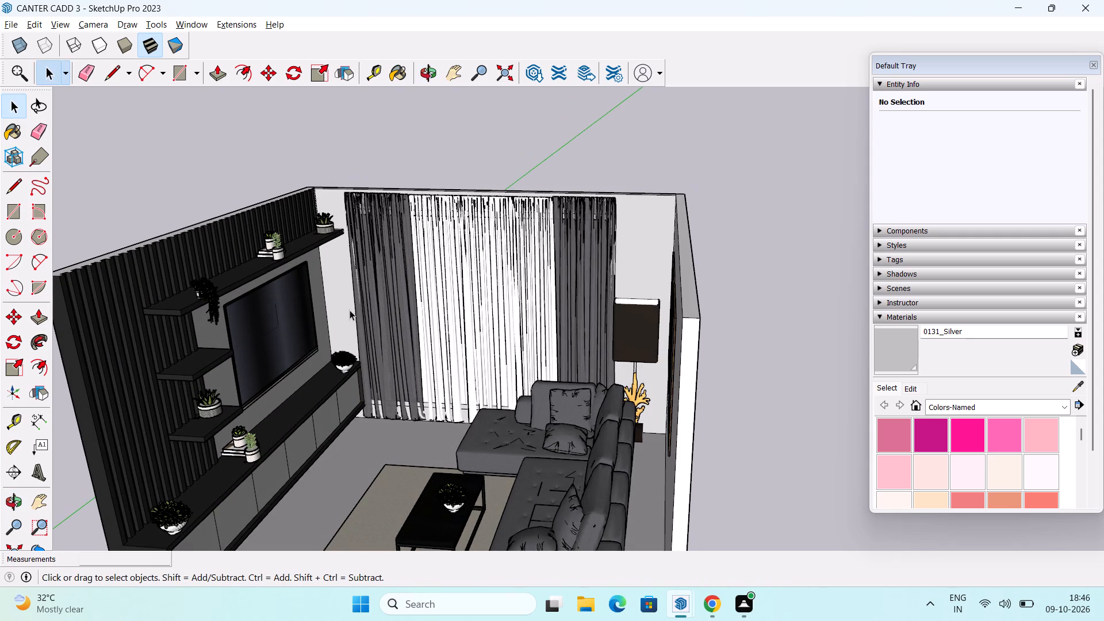
Select all connected room geometry, including the walls, floor and TV unit, make it a group and deselect it.
{"action": "triple_click", "coordinate": [350, 309]}
{"action": "left_click", "coordinate": [350, 309]}
{"action": "right_click", "coordinate": [350, 309]}
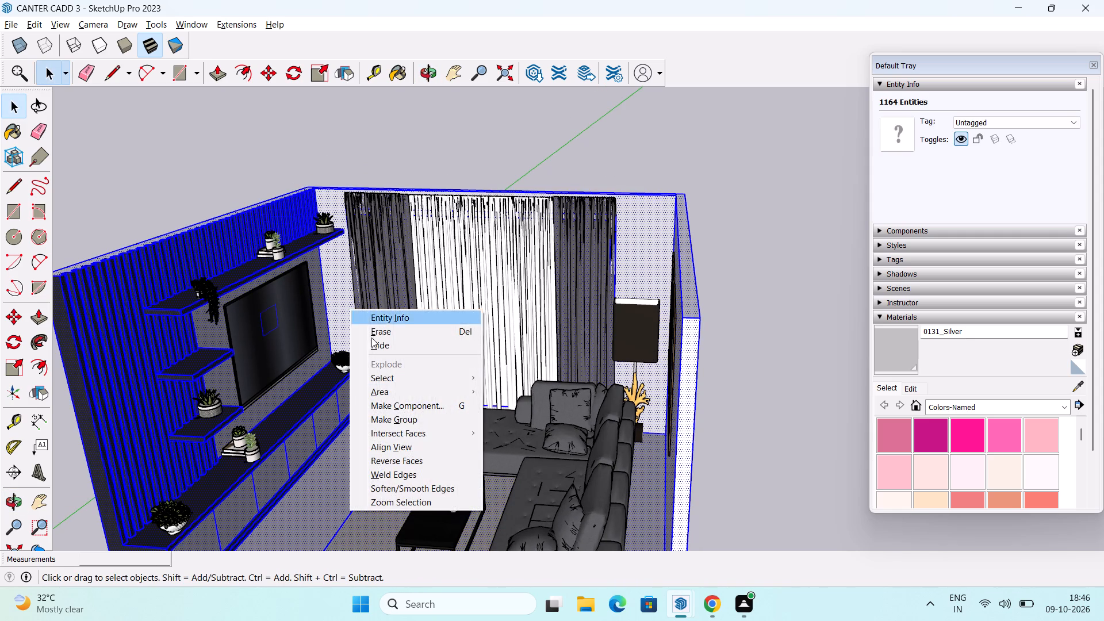
{"action": "left_click", "coordinate": [437, 423]}
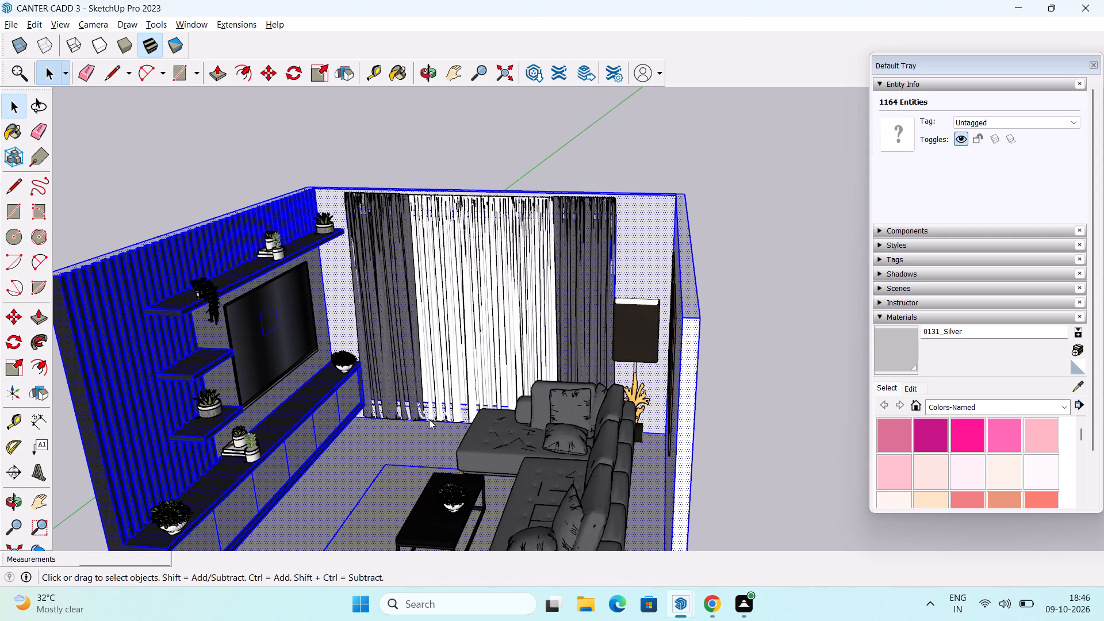
{"action": "key", "text": "space"}
{"action": "left_click", "coordinate": [741, 281]}
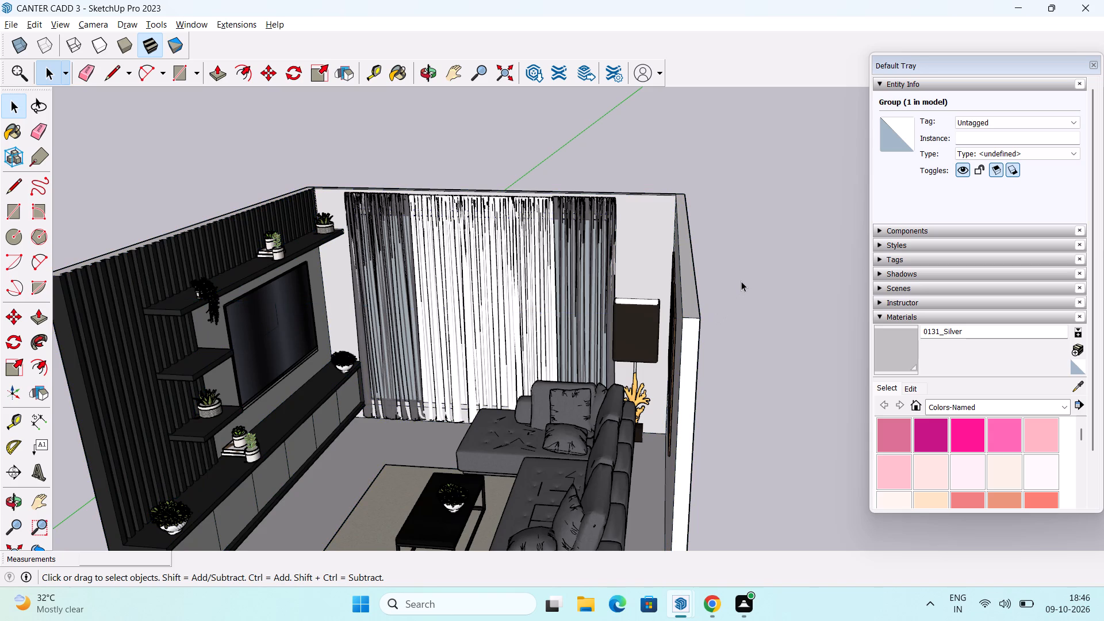
Draw a 22' 6" by 22' rectangle across the wall tops, from the outer rear corner to the opposite front corner, as a ceiling.
{"action": "left_click", "coordinate": [16, 210]}
{"action": "middle_click_drag", "start_coordinate": [302, 204], "coordinate": [306, 271]}
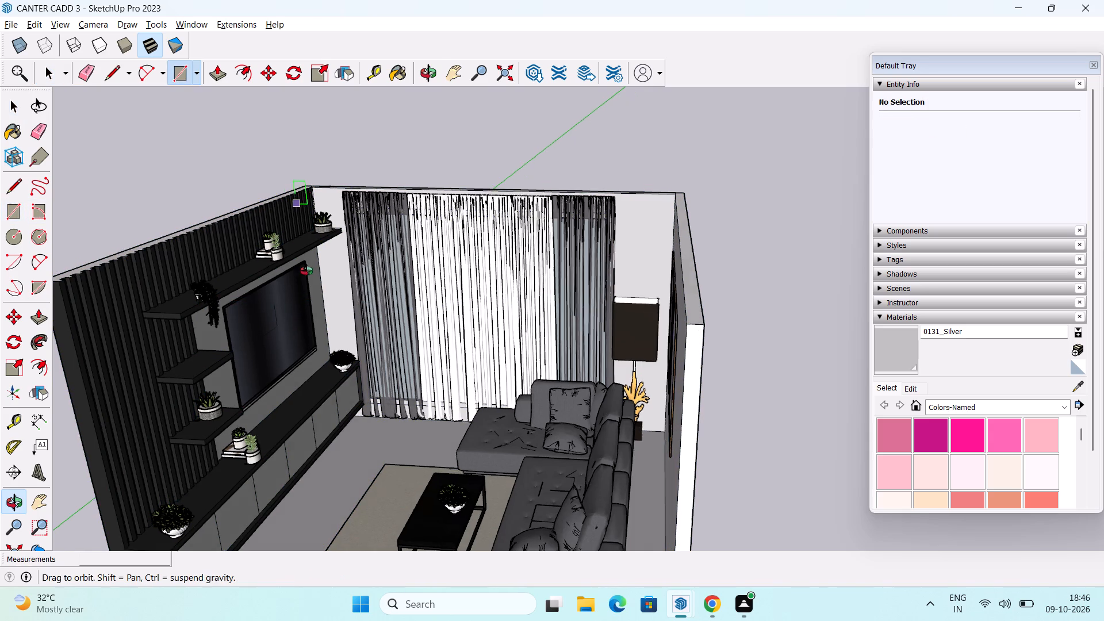
{"action": "middle_click_drag", "start_coordinate": [306, 271], "coordinate": [305, 302]}
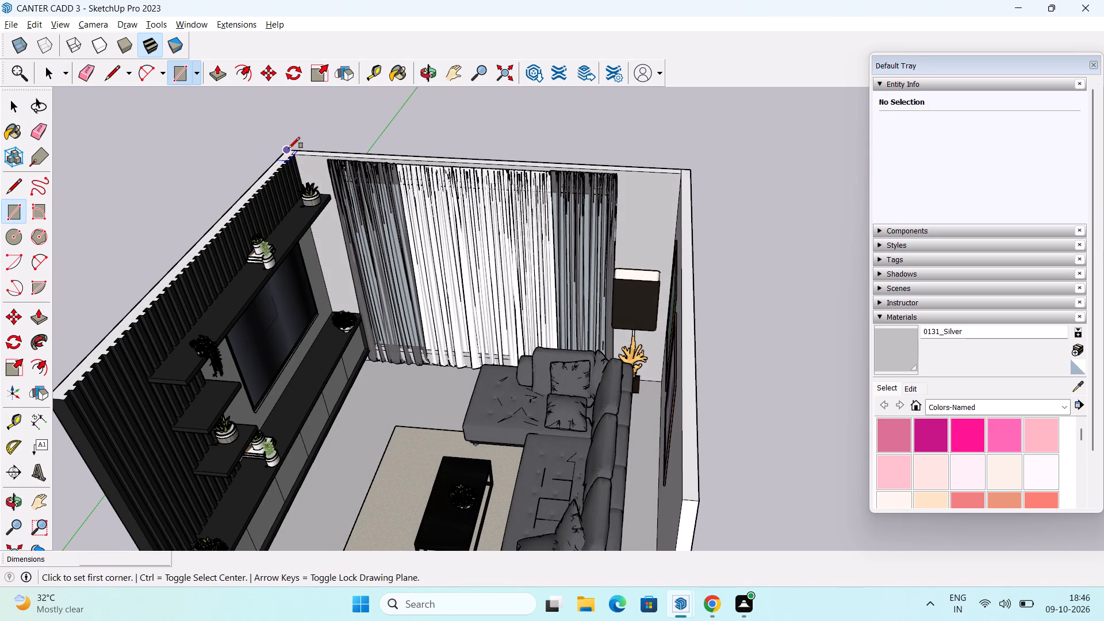
{"action": "left_click", "coordinate": [289, 148]}
{"action": "middle_click_drag", "start_coordinate": [678, 486], "coordinate": [659, 431]}
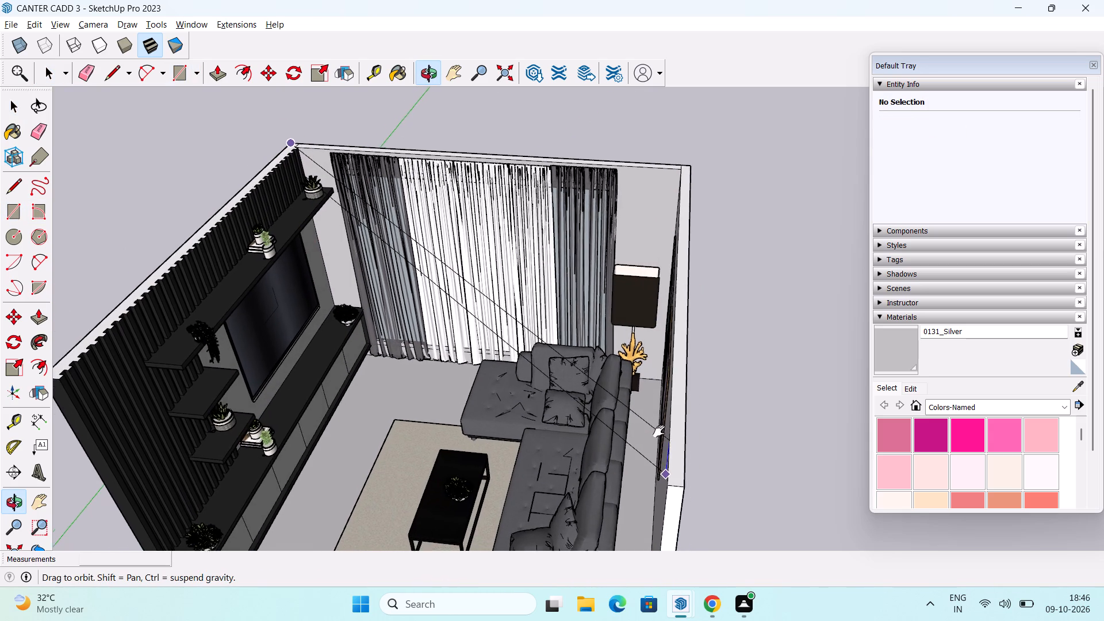
{"action": "middle_click_drag", "start_coordinate": [659, 431], "coordinate": [655, 414]}
{"action": "left_click", "coordinate": [669, 427]}
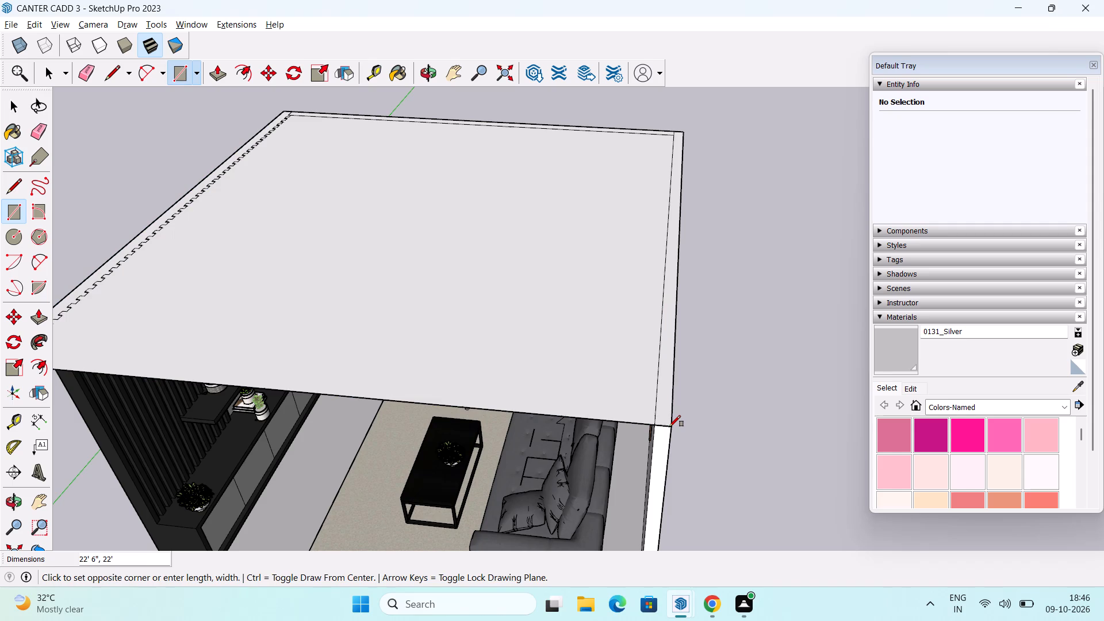
{"action": "key", "text": "space"}
Push/Pull the ceiling rectangle upward 6" to make a slab.
{"action": "key", "text": "p"}
{"action": "left_click", "coordinate": [568, 354]}
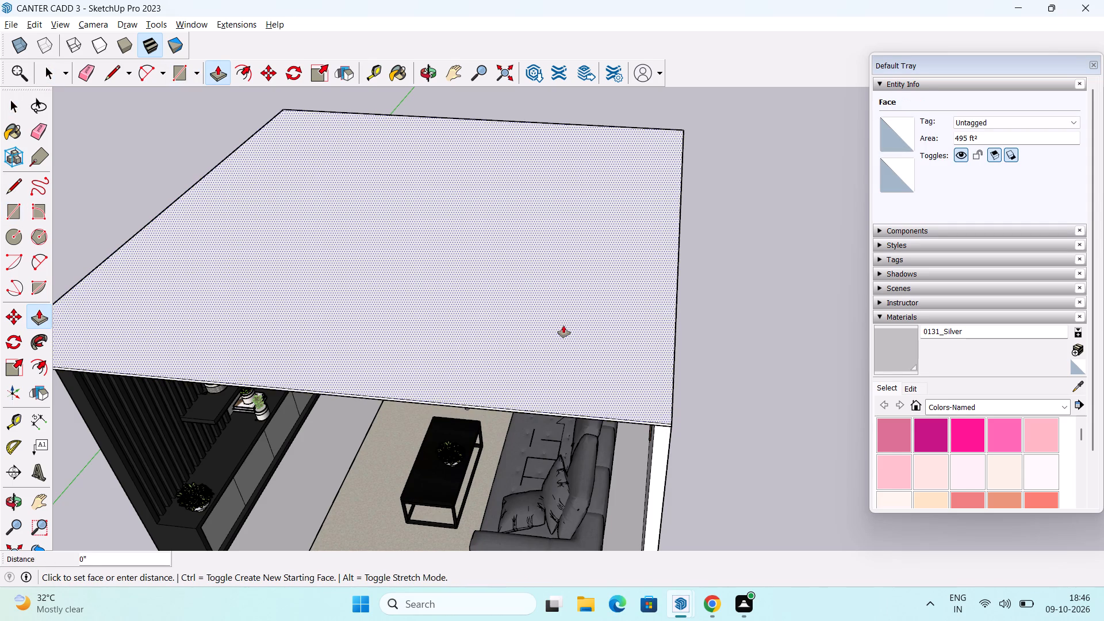
{"action": "type", "text": "6\""}
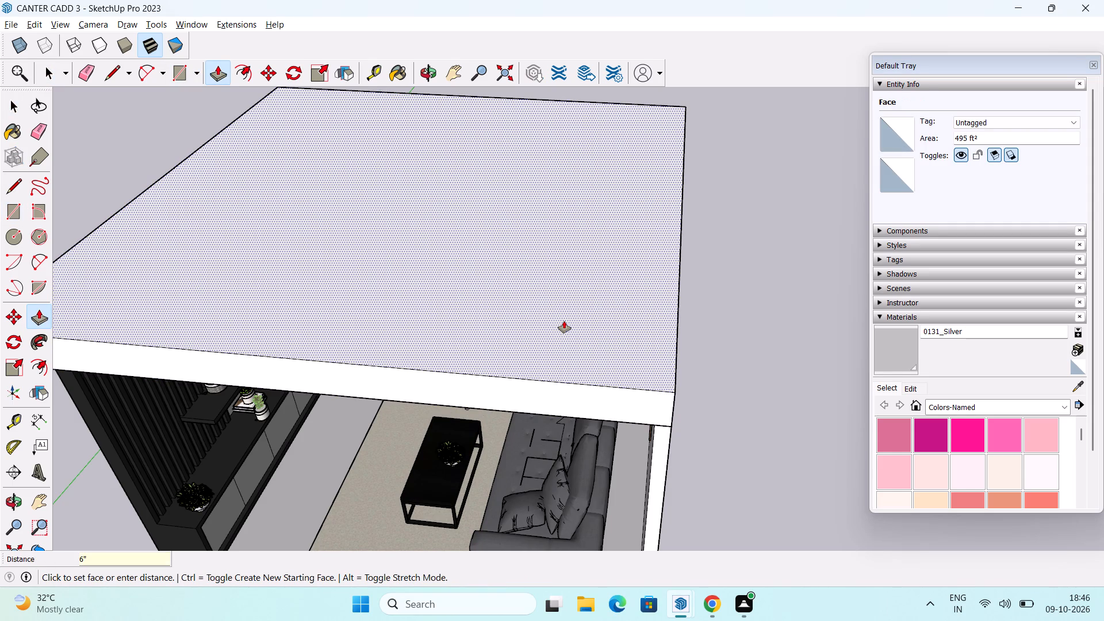
{"action": "key", "text": "Return"}
{"action": "key", "text": "space"}
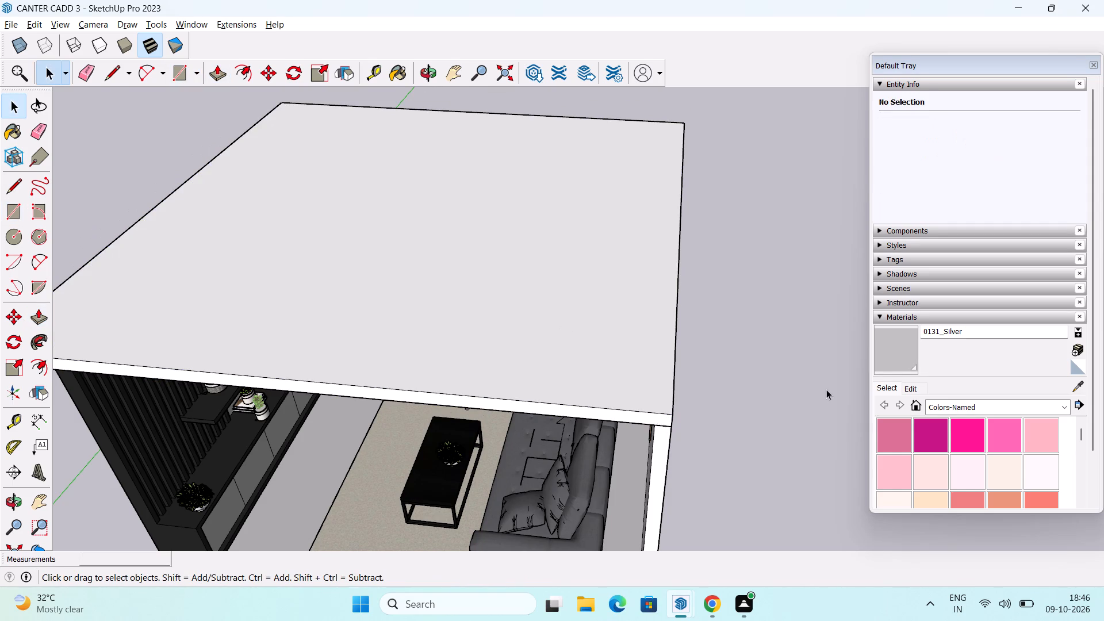
Paint the underside of the ceiling slab with the 0131_Silver material.
{"action": "middle_click_drag", "start_coordinate": [825, 400], "coordinate": [825, 255]}
{"action": "middle_click_drag", "start_coordinate": [545, 381], "coordinate": [595, 217]}
{"action": "middle_click_drag", "start_coordinate": [603, 206], "coordinate": [578, 367]}
{"action": "scroll", "coordinate": [567, 340], "scroll_direction": "up", "scroll_amount": 1}
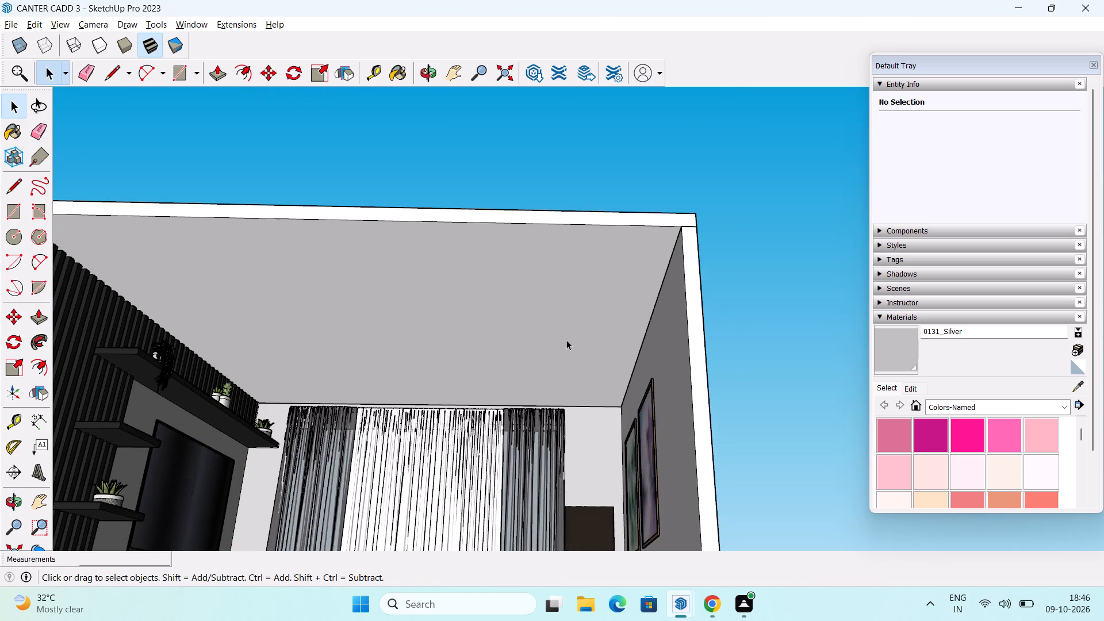
{"action": "scroll", "coordinate": [566, 340], "scroll_direction": "down", "scroll_amount": 4}
{"action": "middle_click_drag", "start_coordinate": [573, 342], "coordinate": [554, 356]}
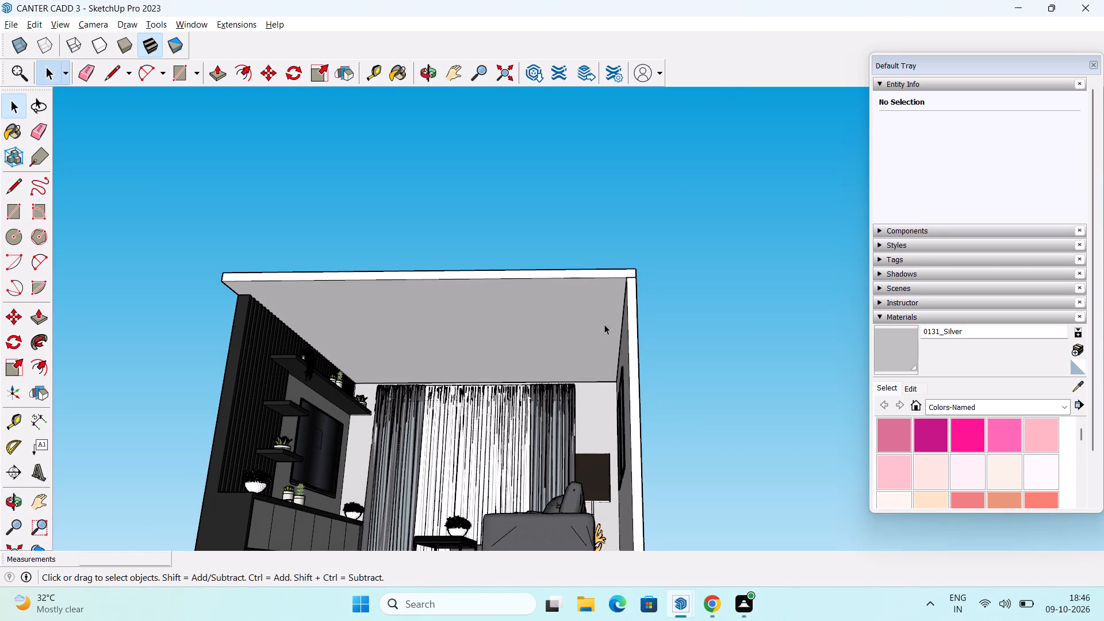
{"action": "left_click", "coordinate": [889, 350]}
{"action": "left_click", "coordinate": [531, 312]}
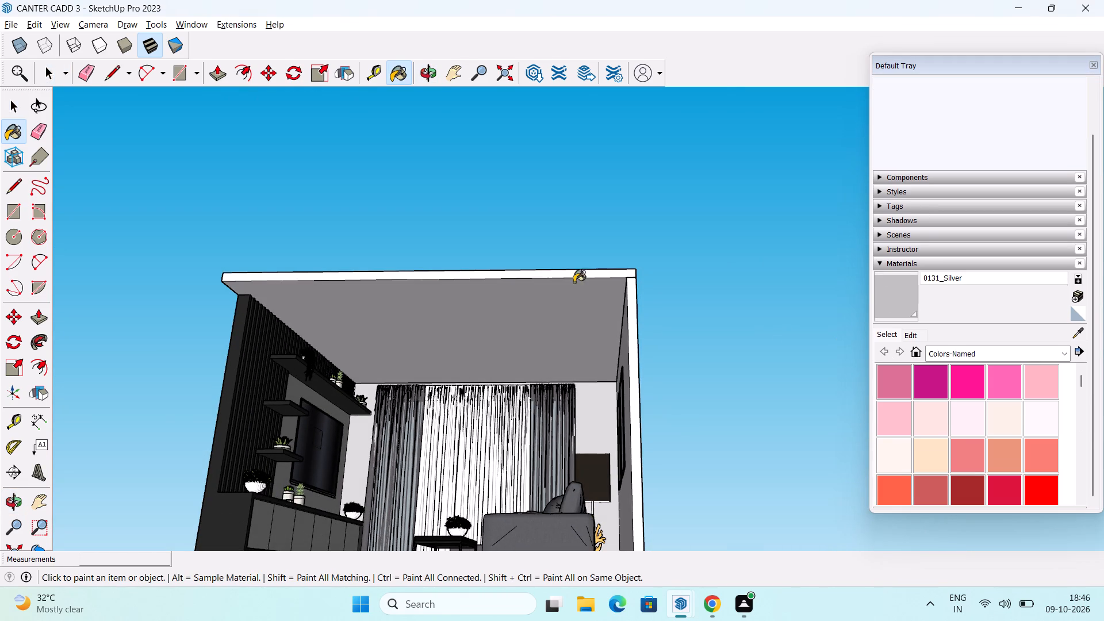
Paint the ceiling slab's top face and its front edge above the room's open side with 0131_Silver.
{"action": "scroll", "coordinate": [580, 273], "scroll_direction": "down", "scroll_amount": 2}
{"action": "middle_click_drag", "start_coordinate": [580, 273], "coordinate": [473, 482]}
{"action": "left_click", "coordinate": [504, 347]}
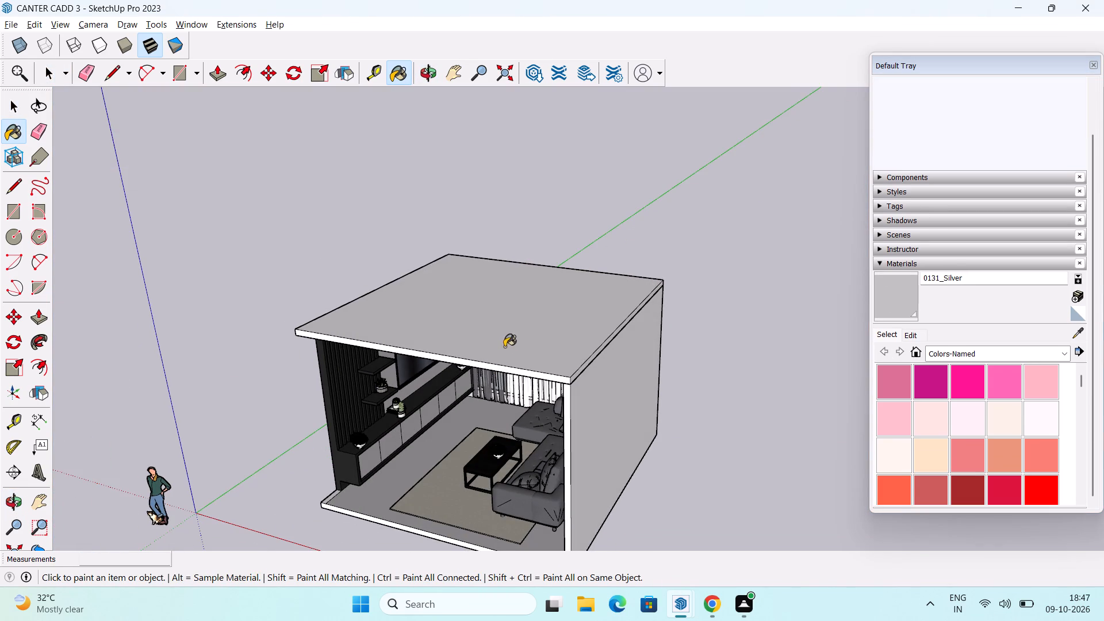
{"action": "scroll", "coordinate": [541, 367], "scroll_direction": "up", "scroll_amount": 12}
{"action": "left_click", "coordinate": [604, 303]}
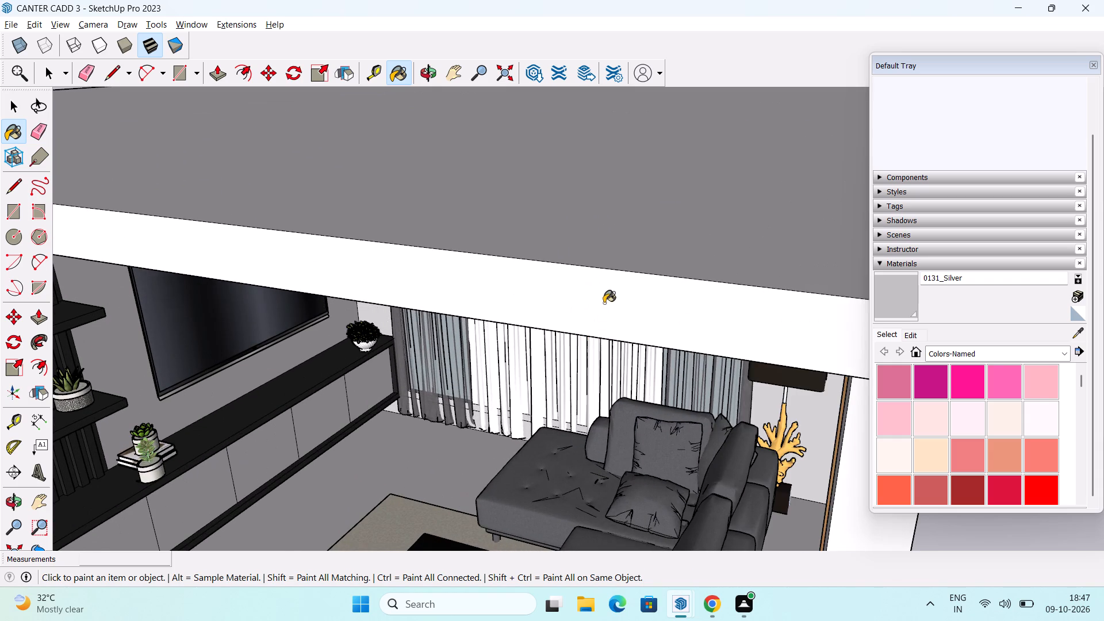
Paint the slab's edge above the sofa wall and the grouped room's outer wall below it with 0131_Silver.
{"action": "scroll", "coordinate": [611, 302], "scroll_direction": "down", "scroll_amount": 8}
{"action": "middle_click_drag", "start_coordinate": [669, 395], "coordinate": [542, 397]}
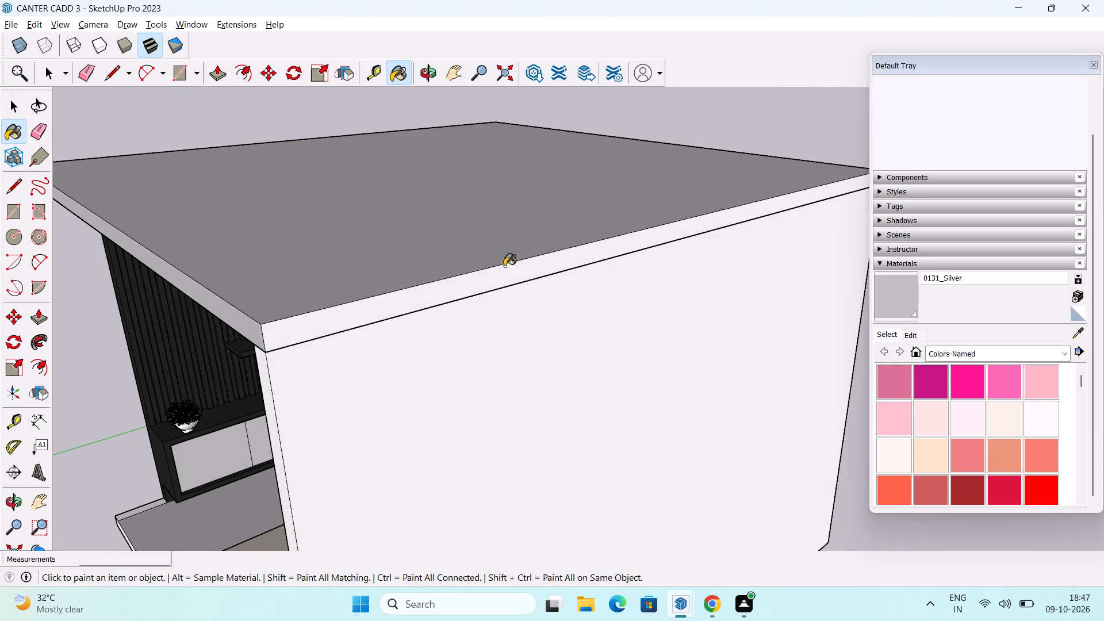
{"action": "left_click", "coordinate": [503, 270]}
{"action": "left_click", "coordinate": [504, 352]}
Paint the slab's rear edge above the curtained window wall with 0131_Silver.
{"action": "scroll", "coordinate": [557, 344], "scroll_direction": "down", "scroll_amount": 6}
{"action": "middle_click_drag", "start_coordinate": [628, 371], "coordinate": [449, 384]}
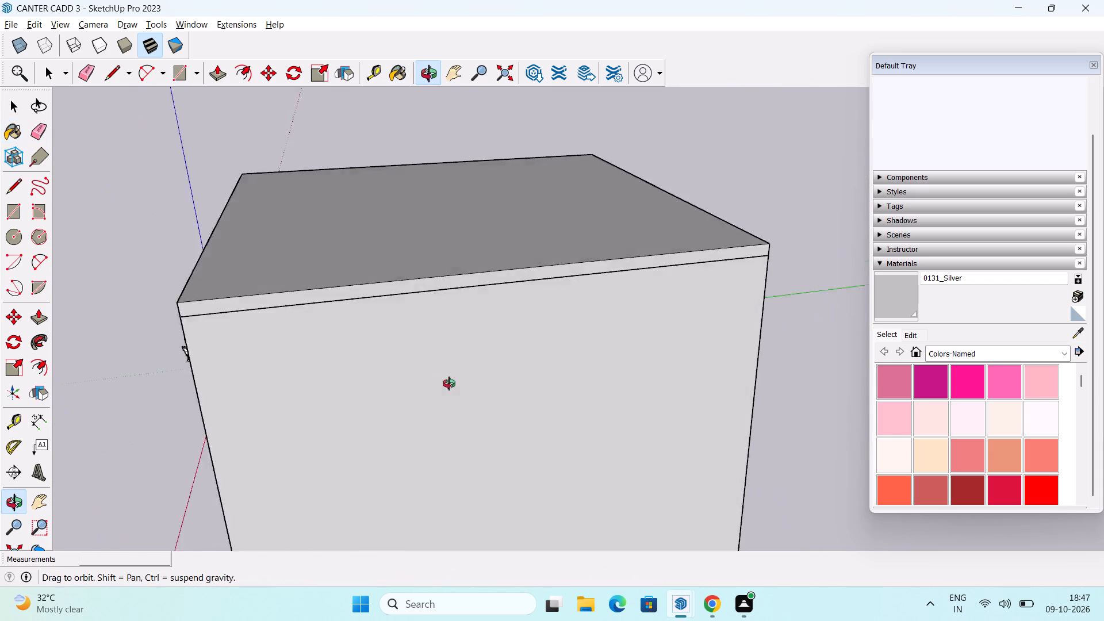
{"action": "middle_click_drag", "start_coordinate": [449, 384], "coordinate": [446, 384]}
{"action": "middle_click_drag", "start_coordinate": [668, 371], "coordinate": [534, 373]}
{"action": "middle_click_drag", "start_coordinate": [623, 367], "coordinate": [551, 370]}
{"action": "scroll", "coordinate": [551, 270], "scroll_direction": "up", "scroll_amount": 5}
{"action": "left_click", "coordinate": [535, 223]}
{"action": "scroll", "coordinate": [485, 277], "scroll_direction": "down", "scroll_amount": 7}
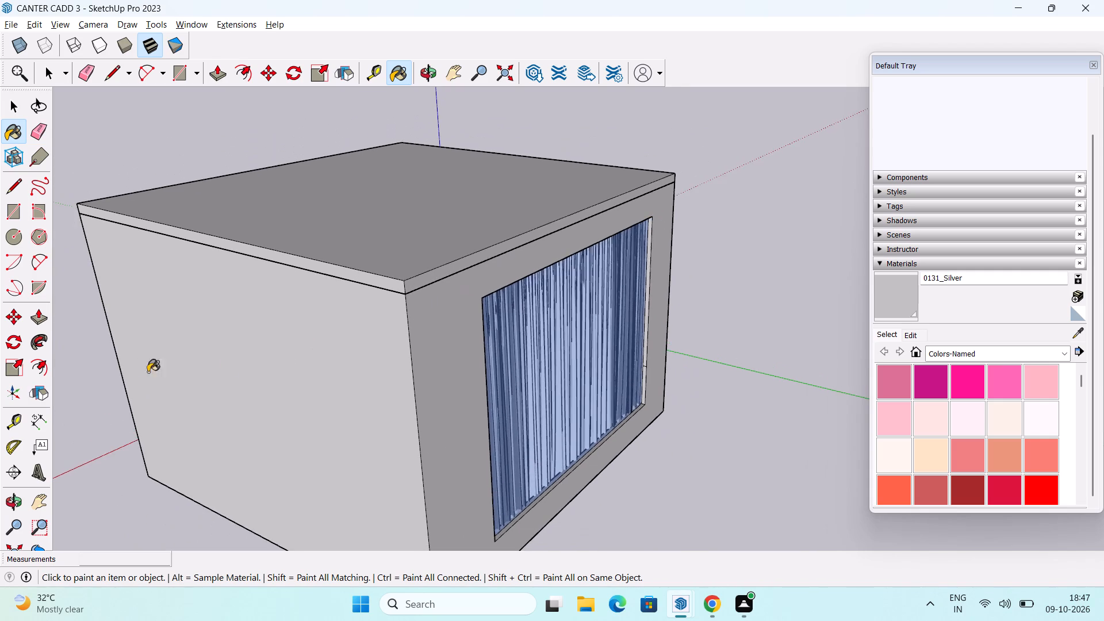
Paint the outer face of the TV wall and the ceiling slab's edge above it with 0131_Silver.
{"action": "middle_click_drag", "start_coordinate": [135, 372], "coordinate": [521, 389]}
{"action": "middle_click_drag", "start_coordinate": [324, 395], "coordinate": [572, 384]}
{"action": "middle_click_drag", "start_coordinate": [389, 385], "coordinate": [622, 370]}
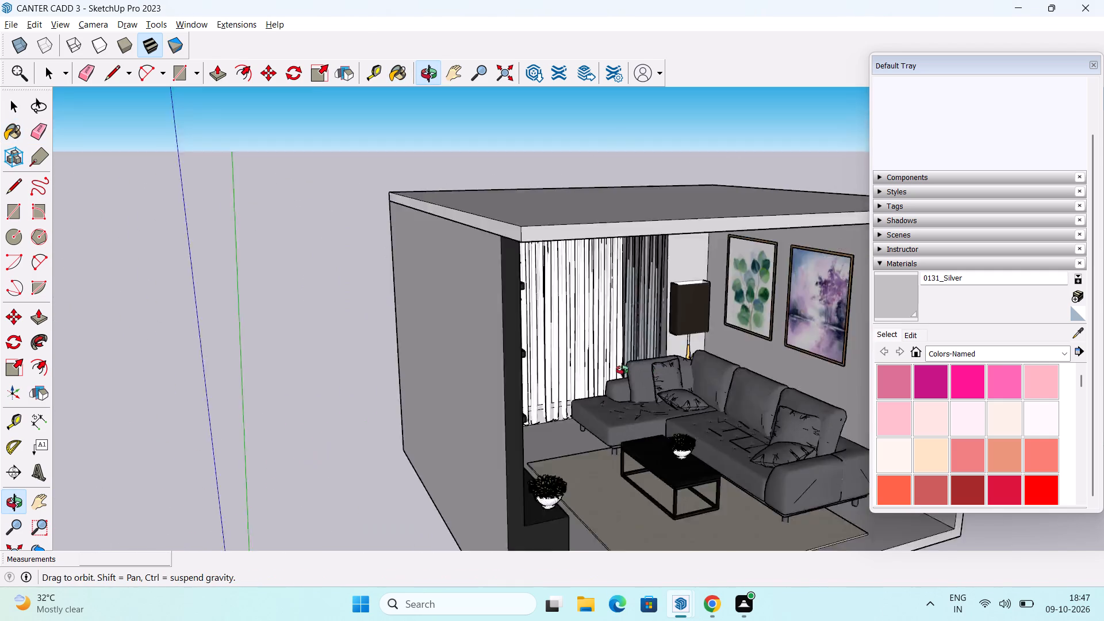
{"action": "middle_click_drag", "start_coordinate": [622, 370], "coordinate": [723, 361]}
{"action": "left_click", "coordinate": [572, 291]}
{"action": "left_click", "coordinate": [677, 206]}
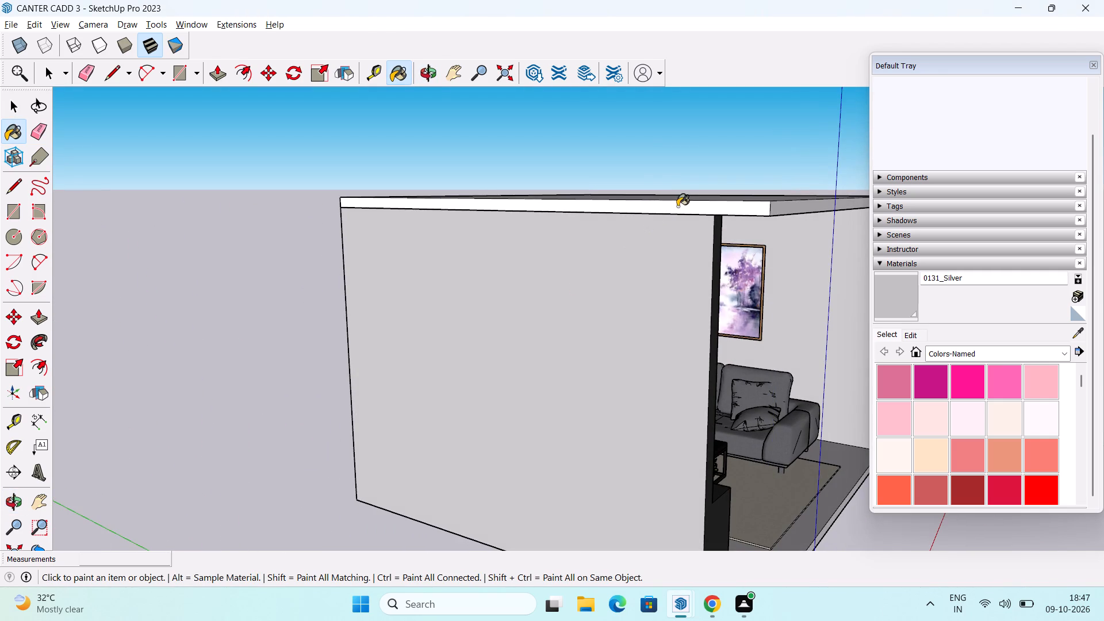
Examine the painted ceiling slab and the furnished living room from outside and through its open side.
{"action": "scroll", "coordinate": [706, 281], "scroll_direction": "down", "scroll_amount": 5}
{"action": "middle_click_drag", "start_coordinate": [714, 348], "coordinate": [669, 335]}
{"action": "middle_click_drag", "start_coordinate": [708, 335], "coordinate": [546, 348], "text": "shift"}
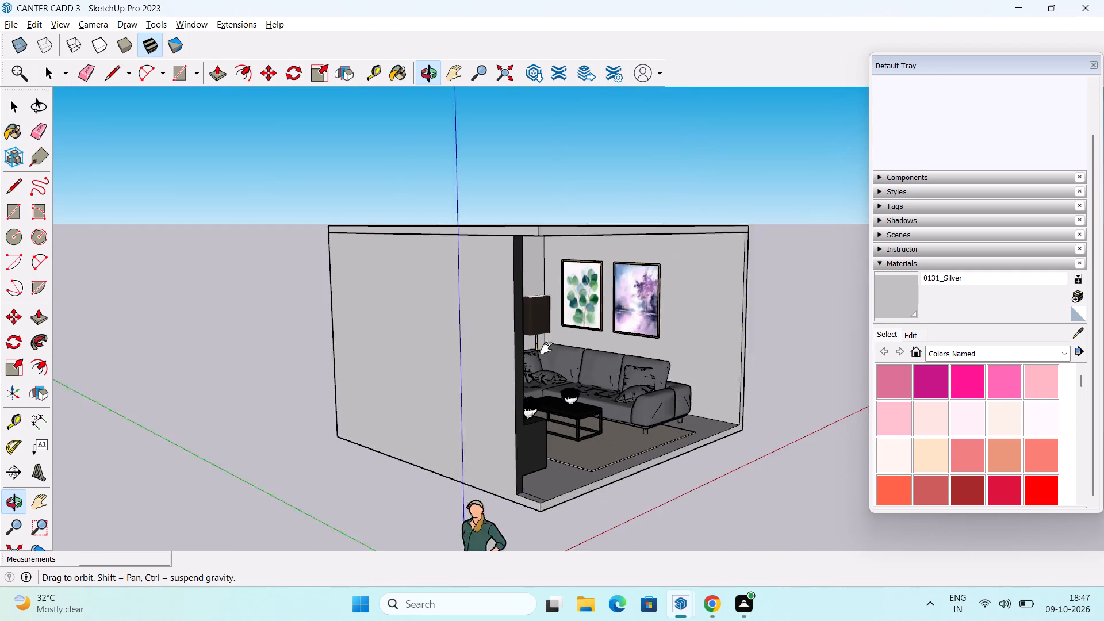
{"action": "middle_click_drag", "start_coordinate": [546, 348], "coordinate": [522, 356], "text": "shift"}
{"action": "scroll", "coordinate": [501, 361], "scroll_direction": "up", "scroll_amount": 9}
{"action": "middle_click_drag", "start_coordinate": [501, 361], "coordinate": [384, 342]}
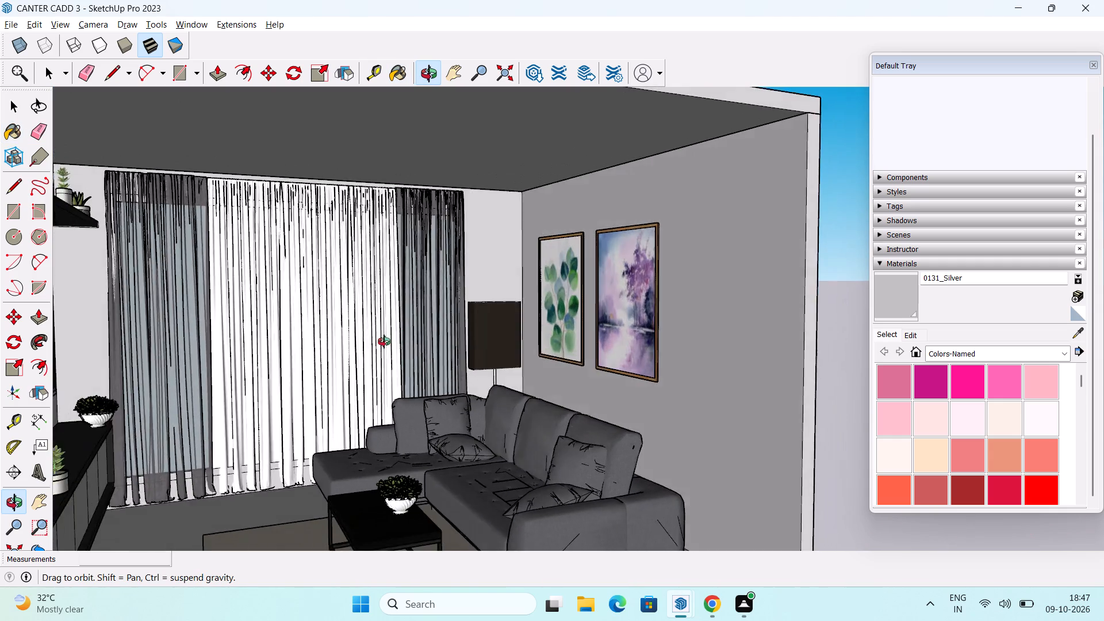
{"action": "middle_click_drag", "start_coordinate": [384, 342], "coordinate": [306, 348]}
{"action": "middle_click_drag", "start_coordinate": [352, 338], "coordinate": [477, 350], "text": "shift"}
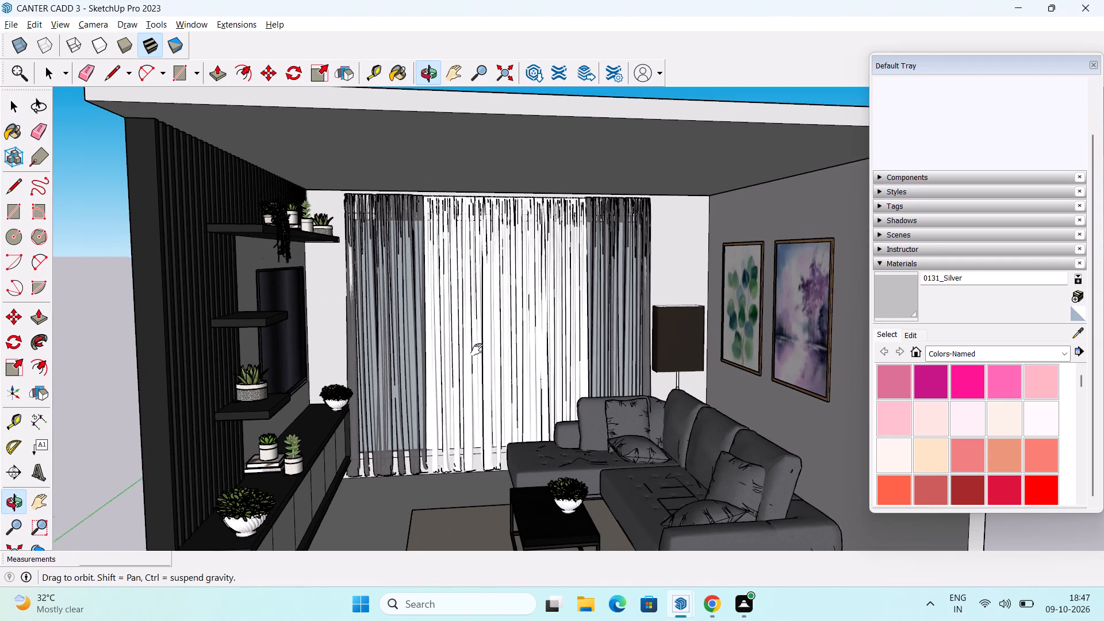
{"action": "middle_click_drag", "start_coordinate": [477, 350], "coordinate": [474, 347], "text": "shift"}
{"action": "scroll", "coordinate": [501, 354], "scroll_direction": "down", "scroll_amount": 3}
{"action": "middle_click_drag", "start_coordinate": [517, 363], "coordinate": [416, 312]}
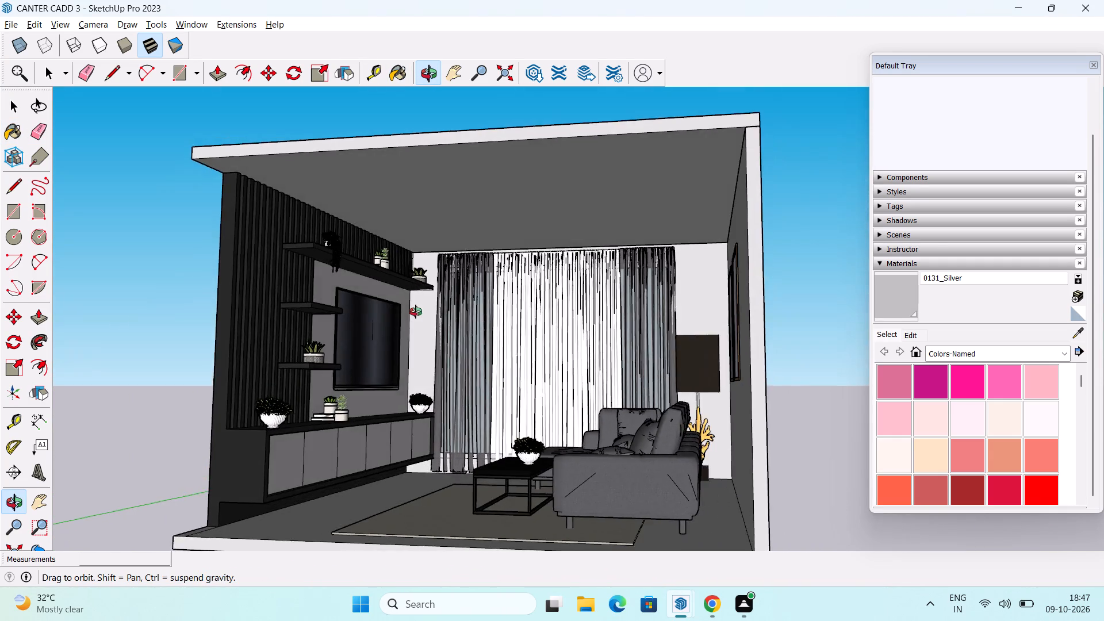
{"action": "middle_click_drag", "start_coordinate": [416, 312], "coordinate": [463, 365]}
{"action": "scroll", "coordinate": [479, 365], "scroll_direction": "up", "scroll_amount": 1}
Leave the Paint Bucket tool and save the CANTER CADD 3 model with the open-side view of the living room.
{"action": "key", "text": "space"}
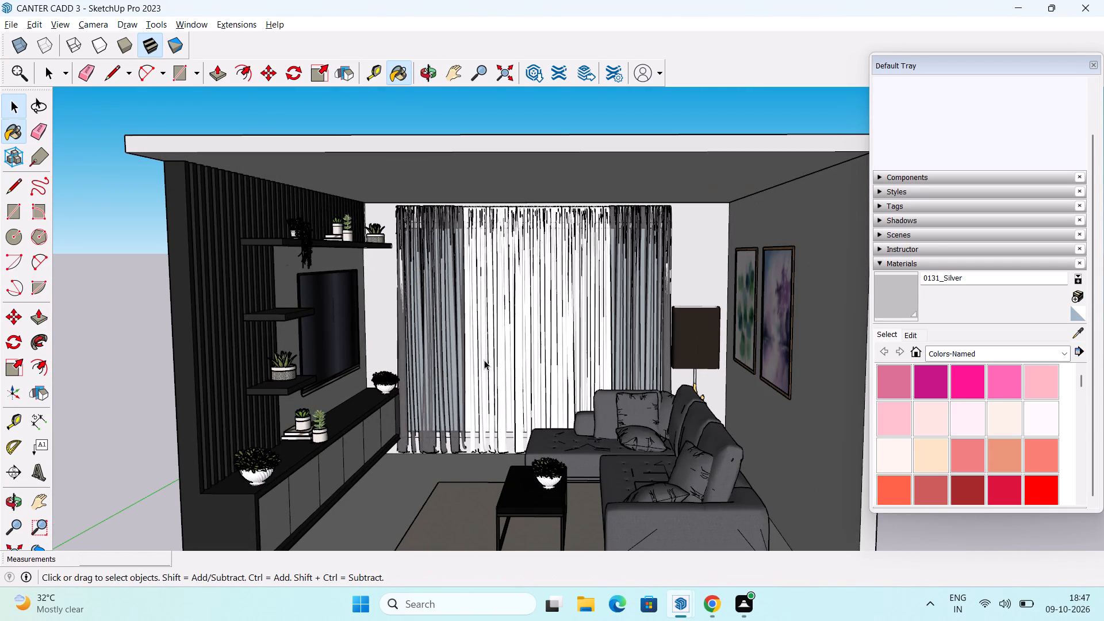
{"action": "key", "text": "ctrl+s"}
{"action": "key", "text": "ctrl+s"}
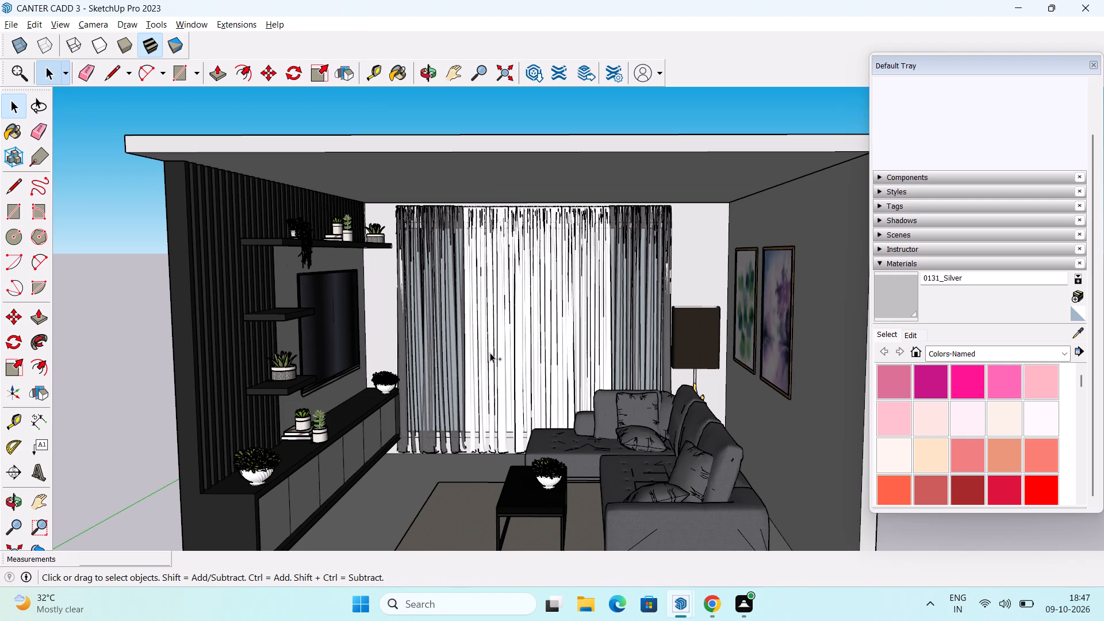
{"action": "key", "text": "ctrl+s"}
{"action": "key", "text": "ctrl+s"}
{"action": "key", "text": "ctrl+s"}
{"action": "key", "text": "ctrl+s"}
{"action": "key", "text": "ctrl+s"}
{"action": "key", "text": "ctrl+s"}
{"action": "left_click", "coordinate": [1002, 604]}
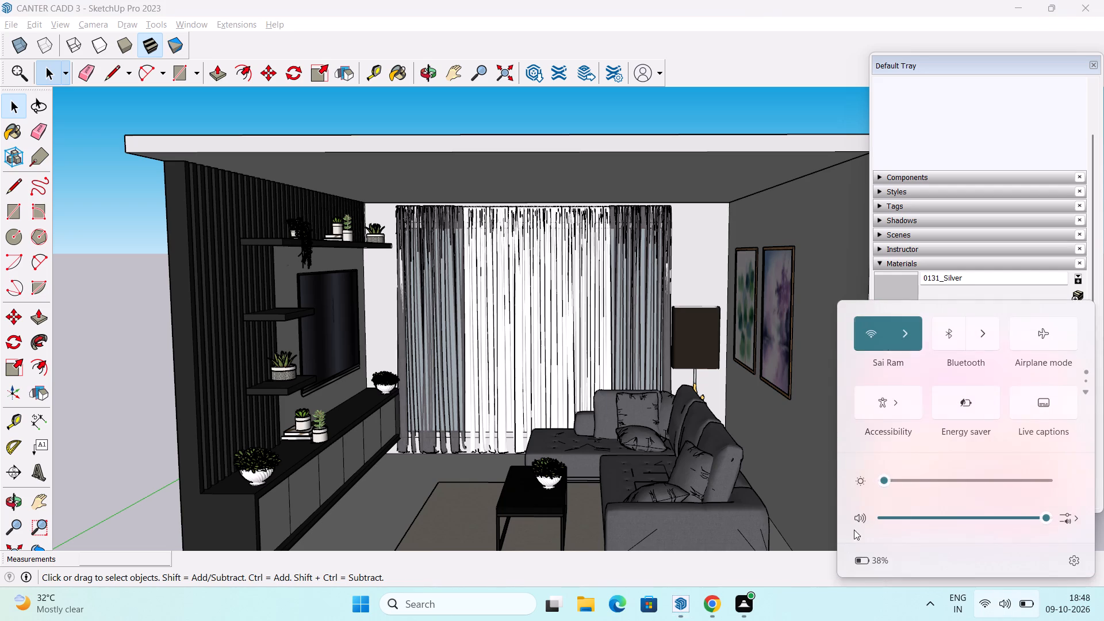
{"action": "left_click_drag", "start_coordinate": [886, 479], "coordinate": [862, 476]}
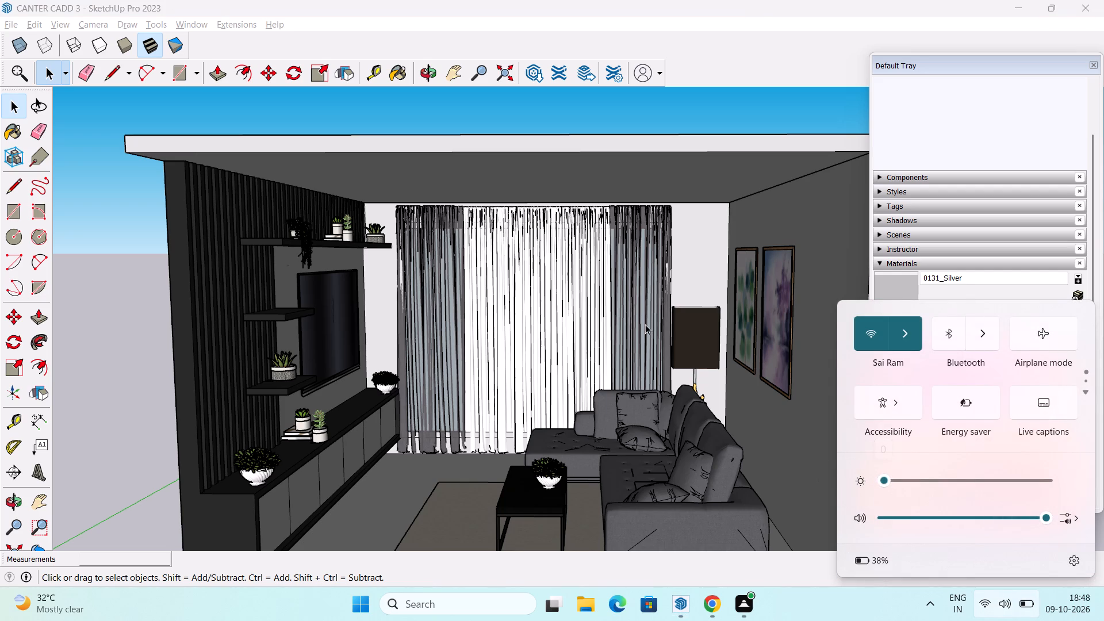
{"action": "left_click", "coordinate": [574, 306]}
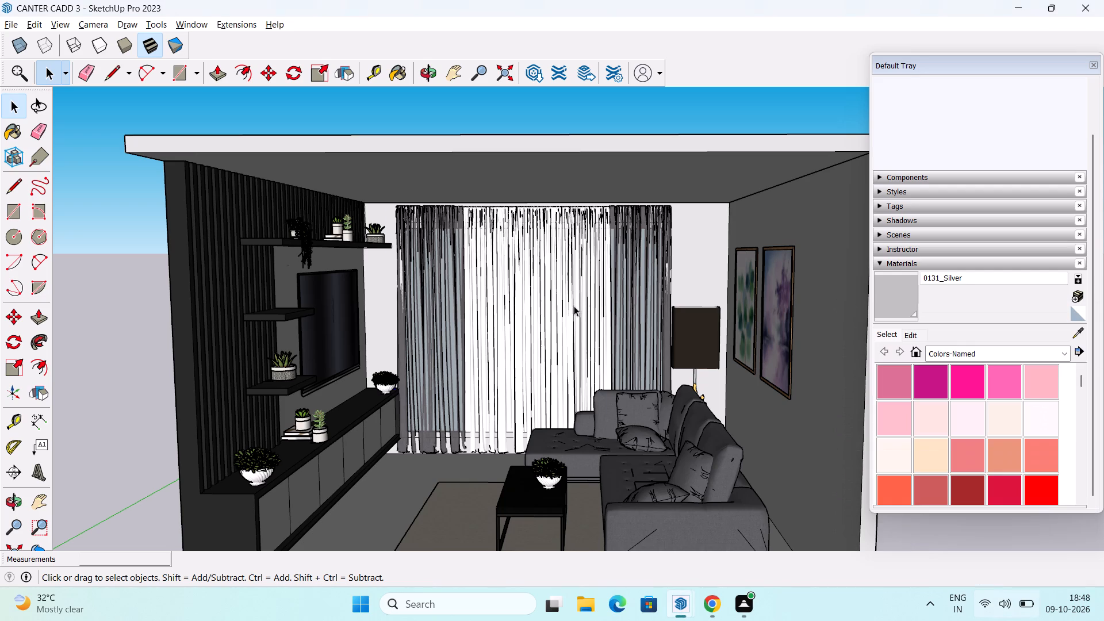
Save the CANTER CADD 3 model again.
{"action": "key", "text": "ctrl+s"}
{"action": "left_click", "coordinate": [124, 355]}
Switch to the browser's 3D Warehouse lamp results and back towards the CANTER CADD 3 model window.
{"action": "key", "text": "alt+Tab"}
{"action": "key", "text": "alt+Tab"}
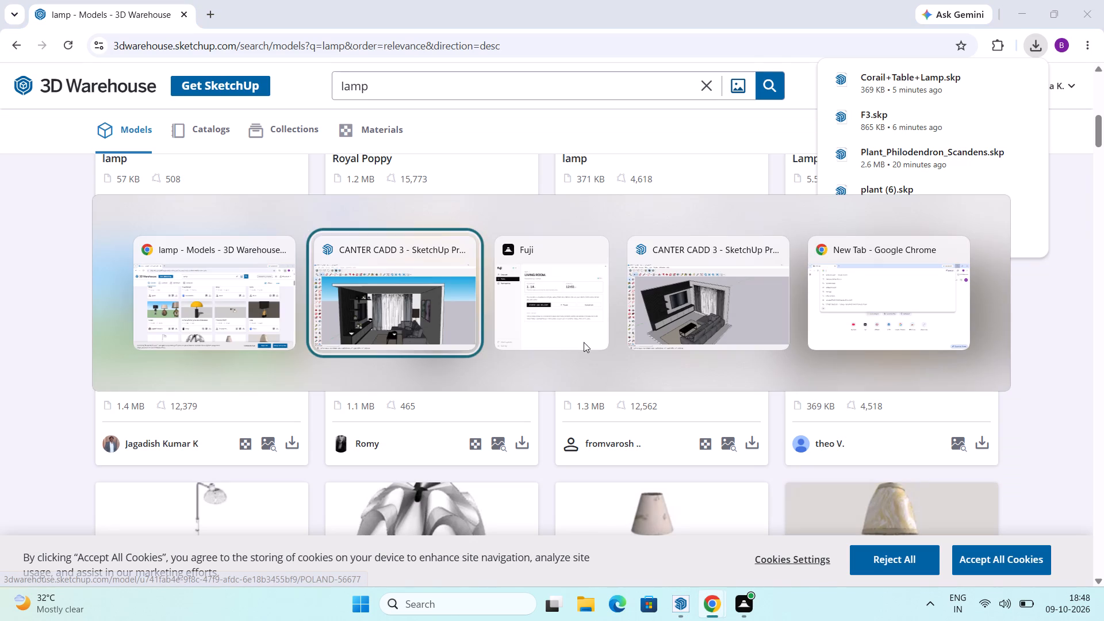